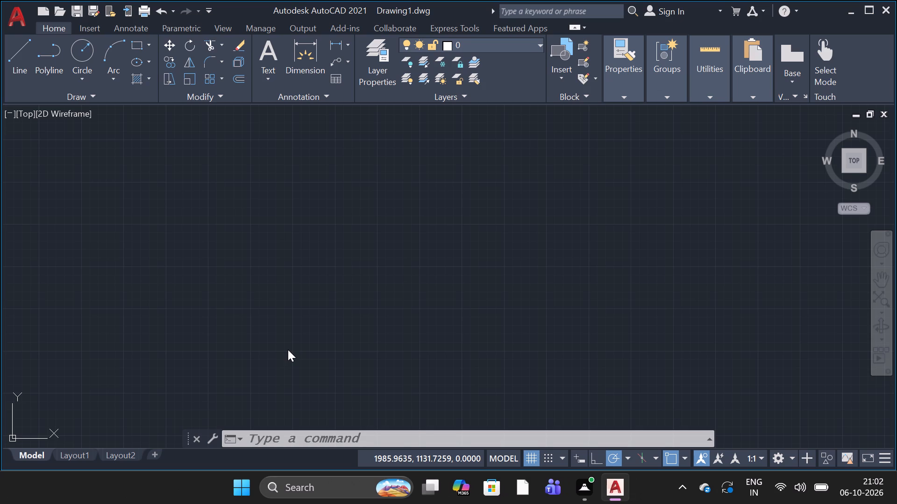
Reopen the recent drawing RESIDENTIAL BUILDING PLAN-STILT+FIRST&SECOND FLOOR.
{"action": "left_click", "coordinate": [8, 26]}
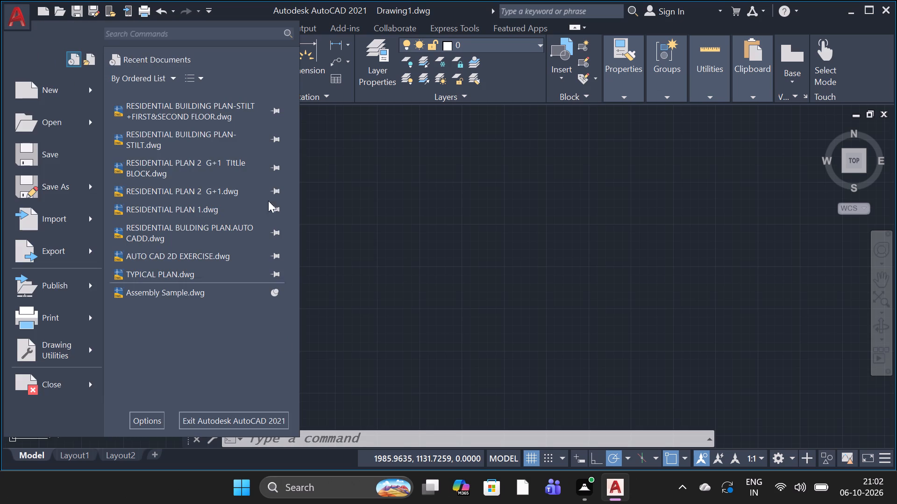
{"action": "left_click", "coordinate": [223, 111]}
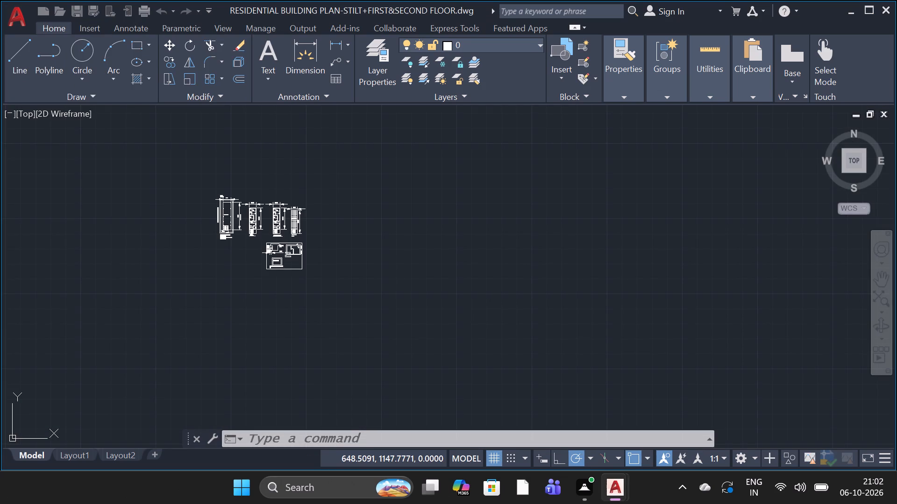
Examine the framed rainwater harvesting pit details below the floor plans and activate command entry.
{"action": "scroll", "coordinate": [271, 259], "scroll_direction": "up", "scroll_amount": 3}
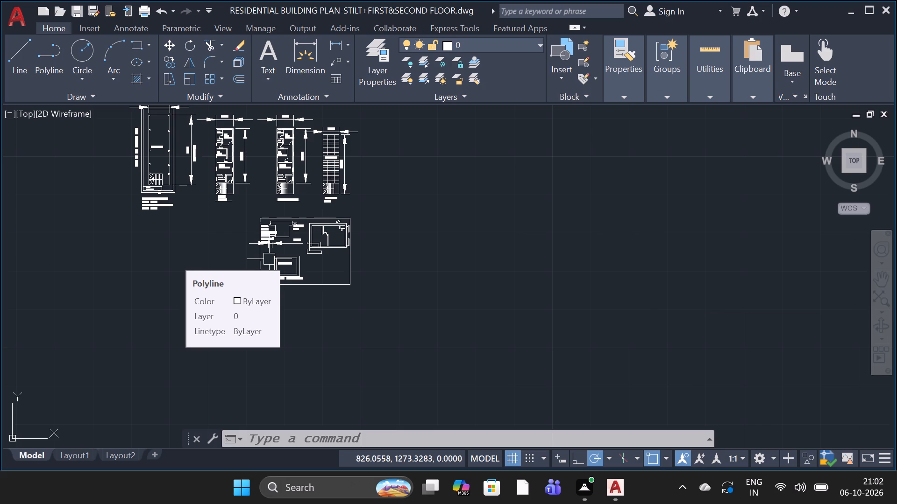
{"action": "scroll", "coordinate": [327, 274], "scroll_direction": "up", "scroll_amount": 3}
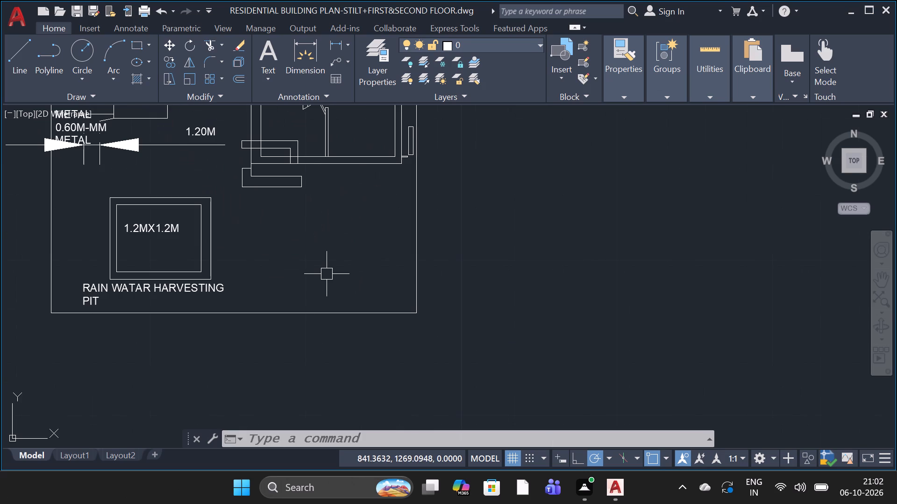
{"action": "scroll", "coordinate": [321, 268], "scroll_direction": "down", "scroll_amount": 1}
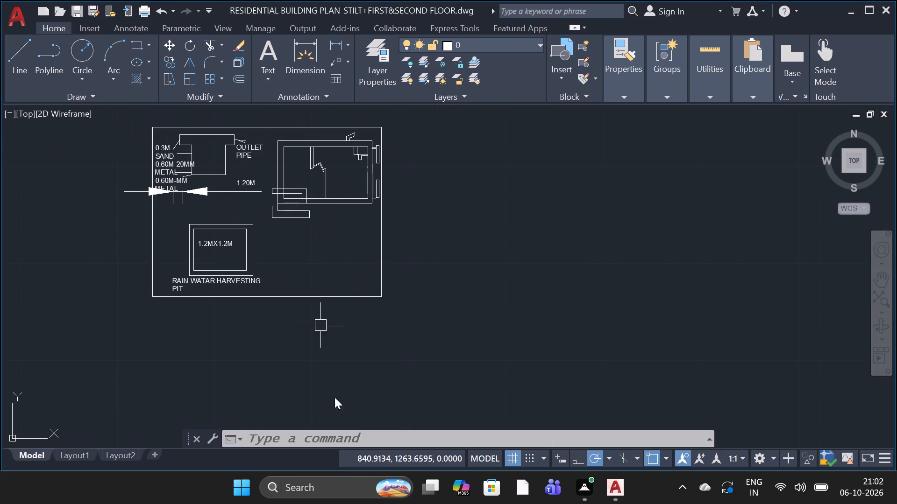
{"action": "left_click", "coordinate": [288, 441]}
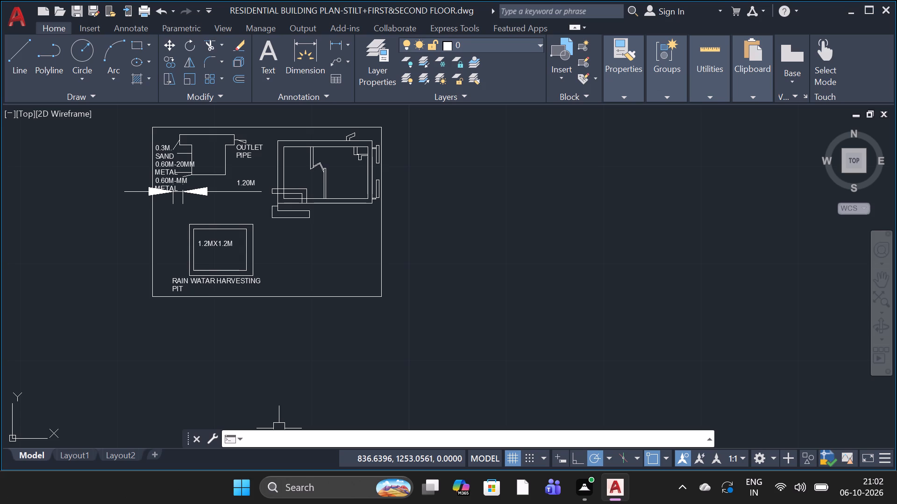
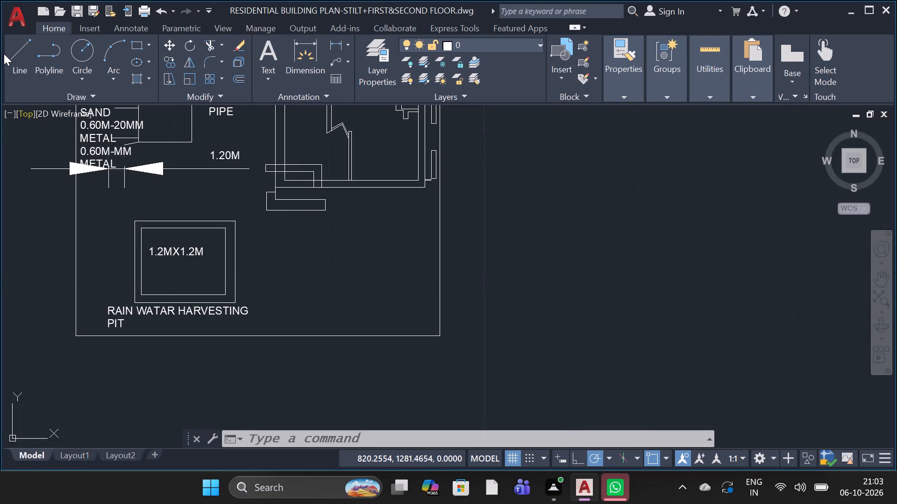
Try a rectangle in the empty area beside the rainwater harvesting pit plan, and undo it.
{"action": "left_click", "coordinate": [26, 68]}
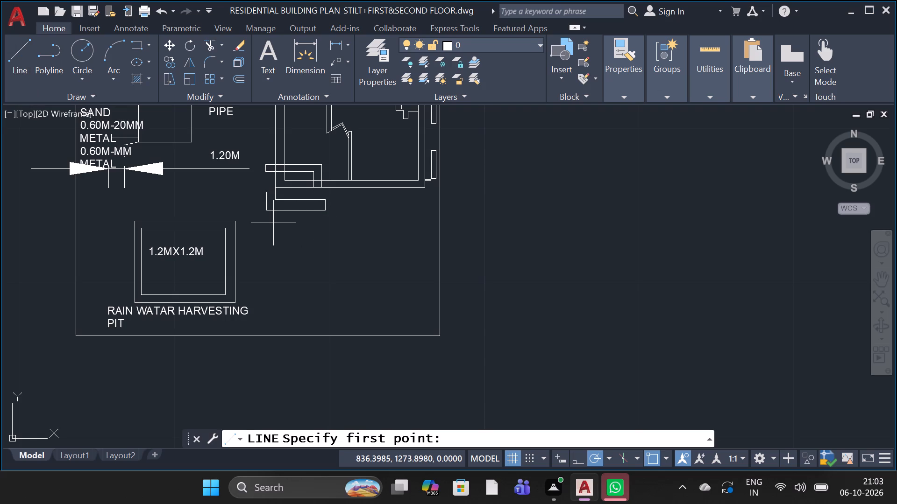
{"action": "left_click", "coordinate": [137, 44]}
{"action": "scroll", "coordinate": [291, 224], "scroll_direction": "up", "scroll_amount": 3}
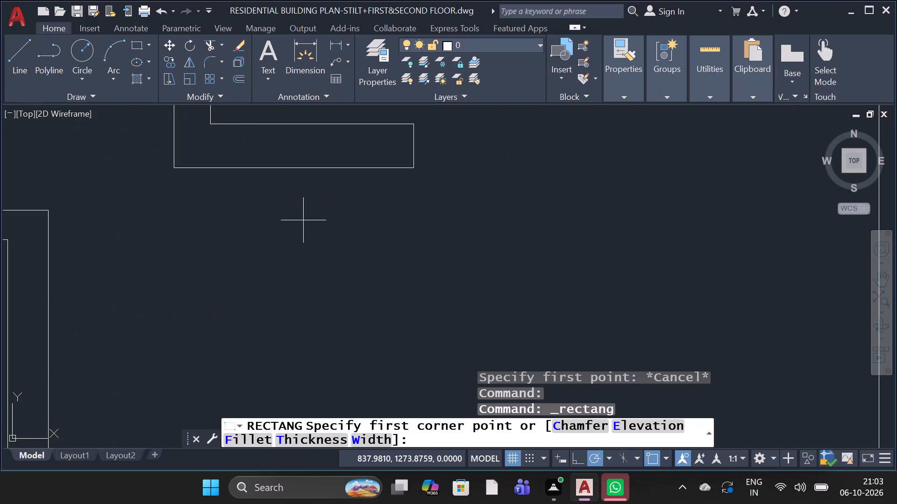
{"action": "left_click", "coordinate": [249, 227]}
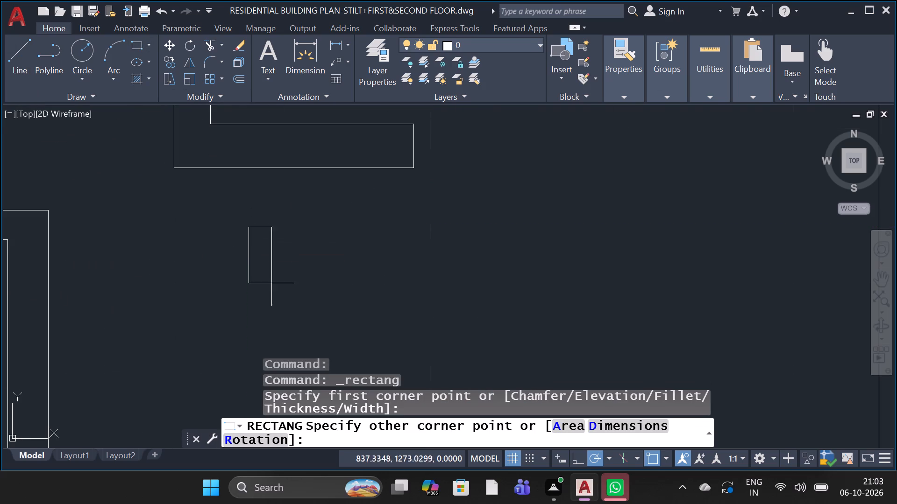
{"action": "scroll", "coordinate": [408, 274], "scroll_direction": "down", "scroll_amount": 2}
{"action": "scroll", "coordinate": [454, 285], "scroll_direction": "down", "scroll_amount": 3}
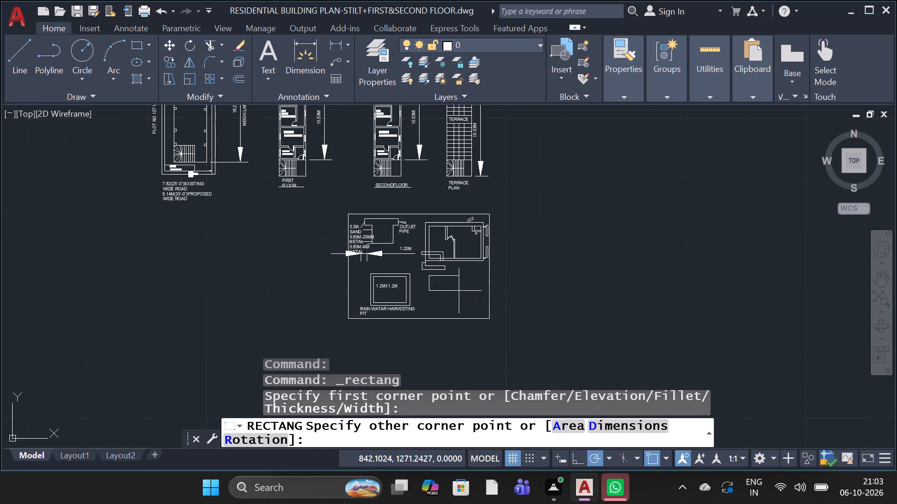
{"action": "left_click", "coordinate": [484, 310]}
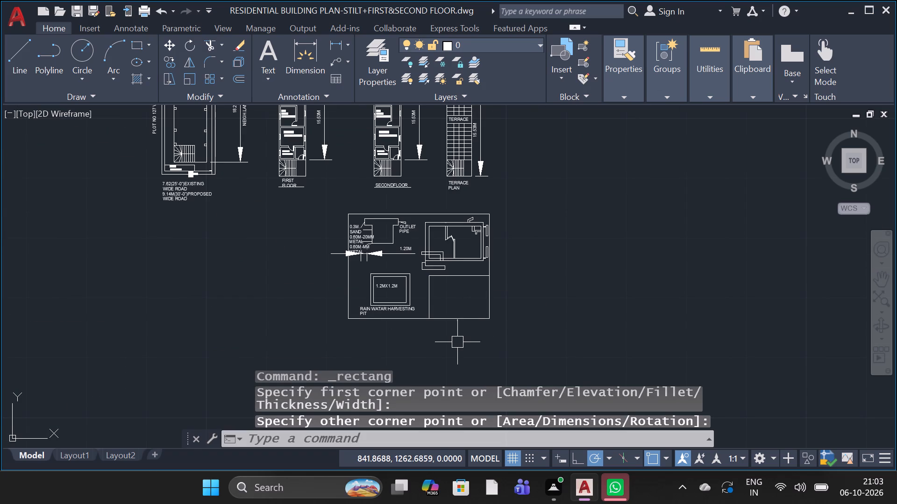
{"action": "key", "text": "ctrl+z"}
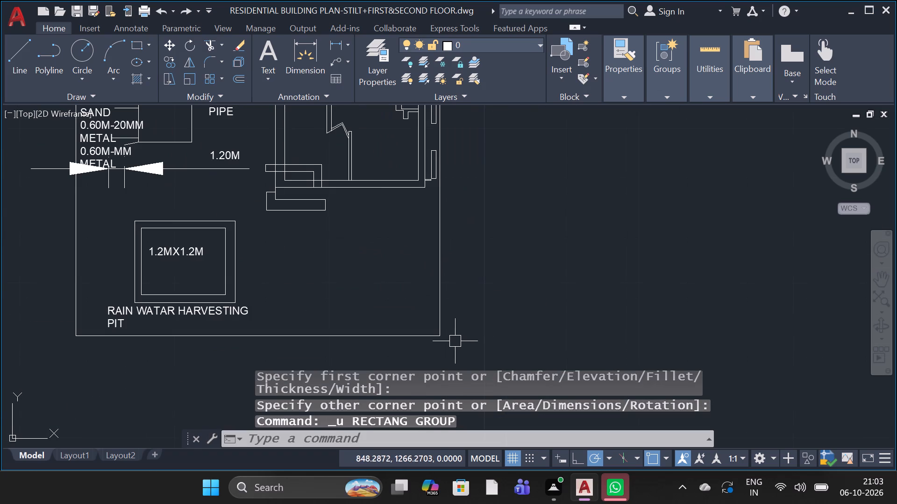
Draw a rectangle beside the 1.2MX1.2M pit plan, below the small plan detail and clear of the frame edges.
{"action": "left_click", "coordinate": [130, 43]}
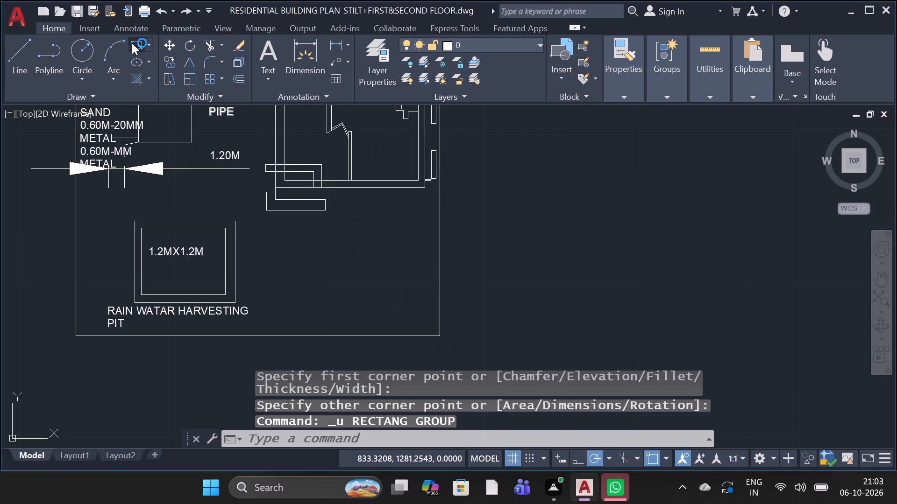
{"action": "scroll", "coordinate": [308, 262], "scroll_direction": "up", "scroll_amount": 2}
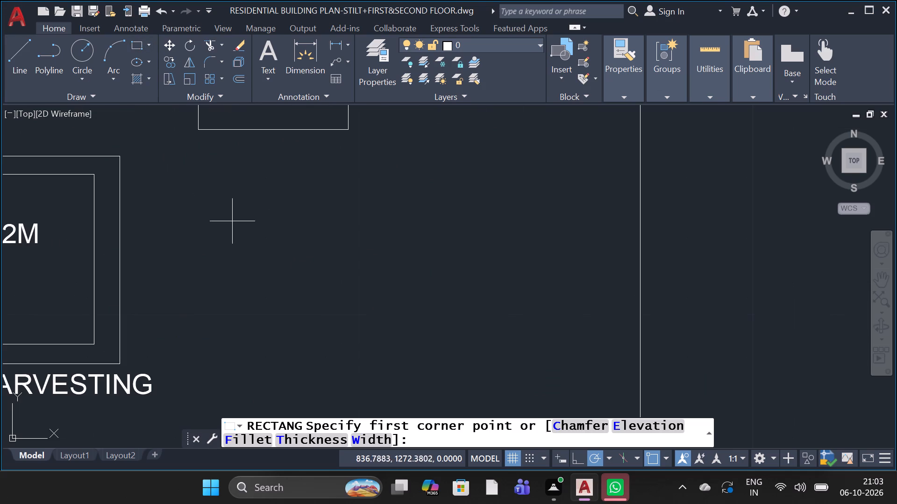
{"action": "left_click", "coordinate": [195, 158]}
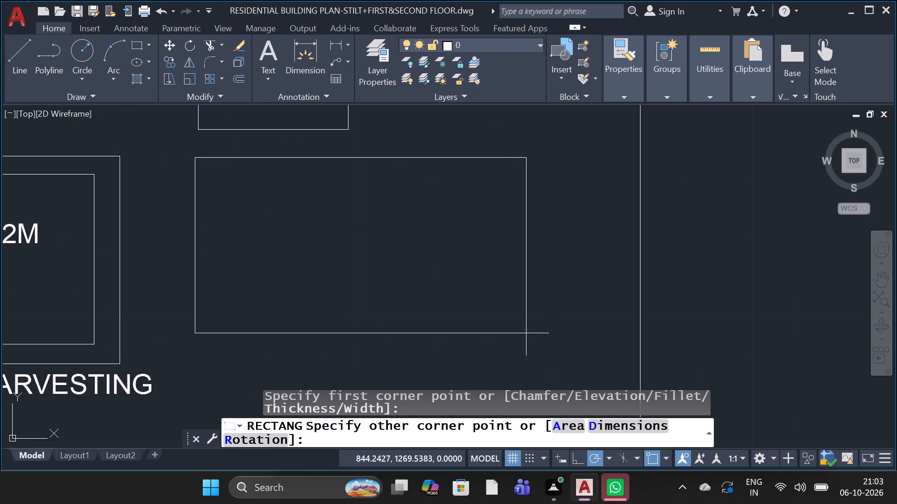
{"action": "scroll", "coordinate": [544, 325], "scroll_direction": "down", "scroll_amount": 2}
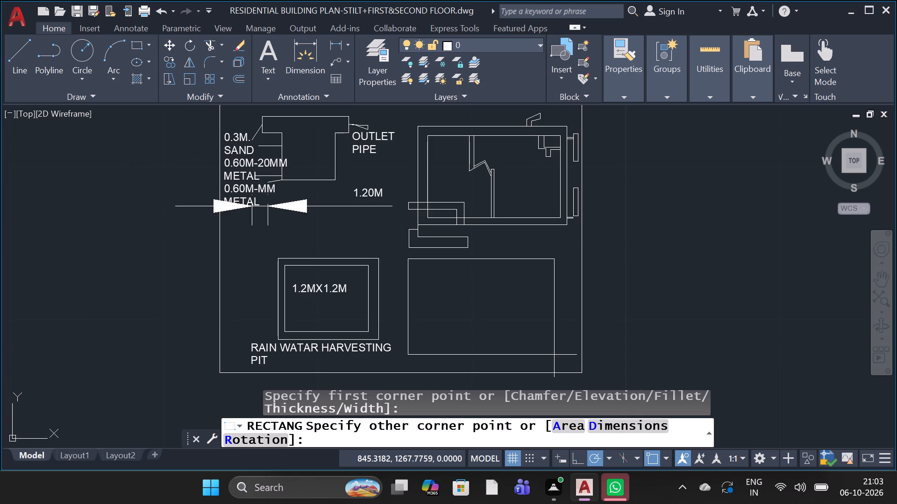
{"action": "left_click", "coordinate": [560, 353]}
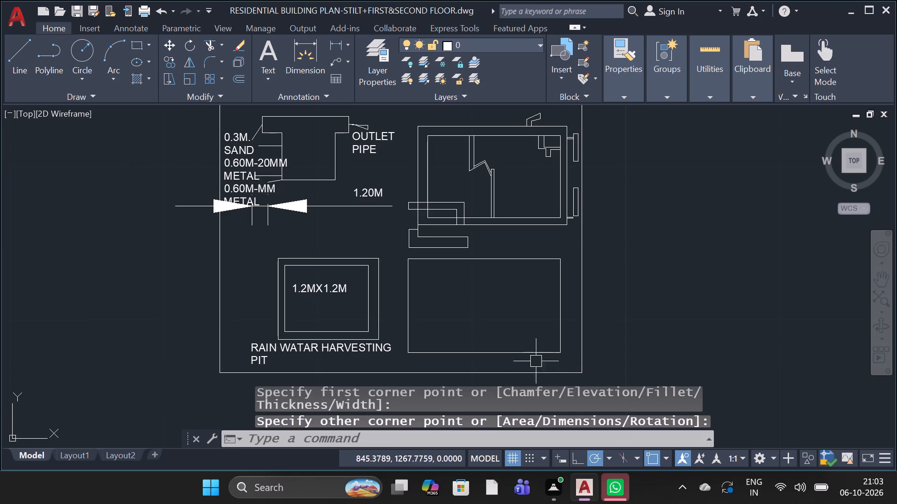
Draw a second rectangle inside the new one, leaving a narrow, roughly even margin on all sides.
{"action": "left_click", "coordinate": [130, 43]}
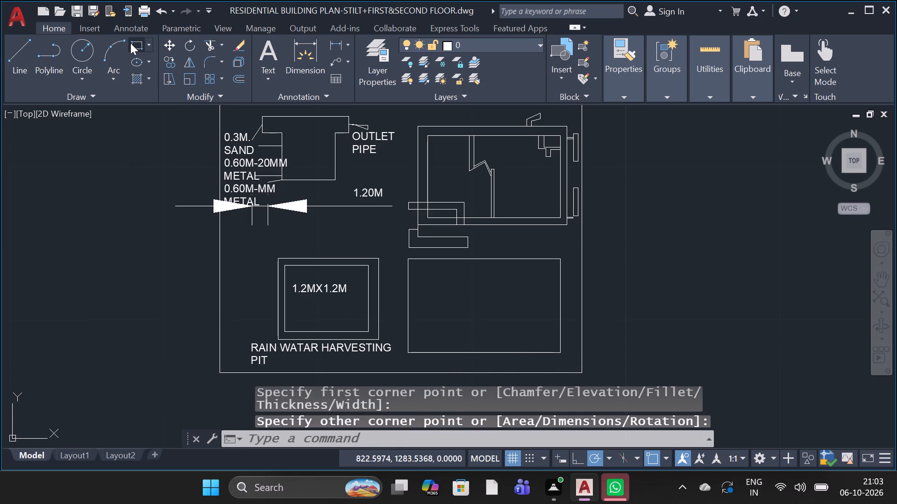
{"action": "scroll", "coordinate": [434, 287], "scroll_direction": "up", "scroll_amount": 3}
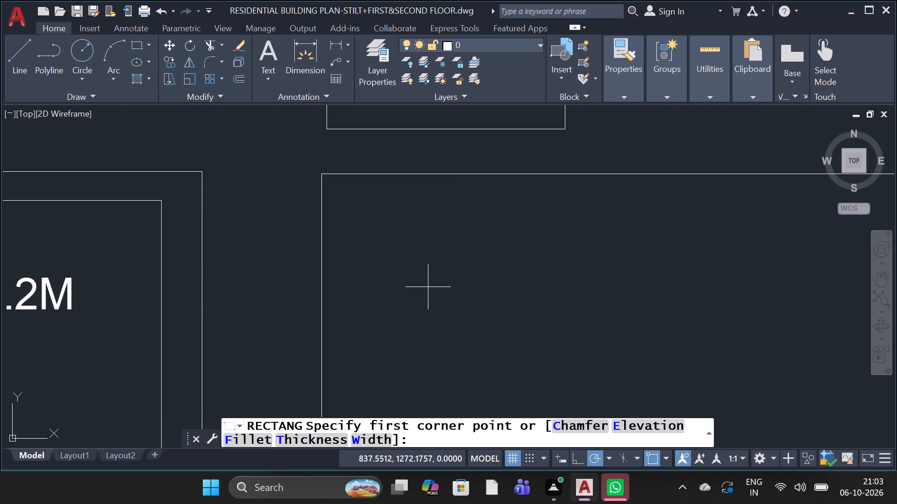
{"action": "left_click", "coordinate": [351, 208]}
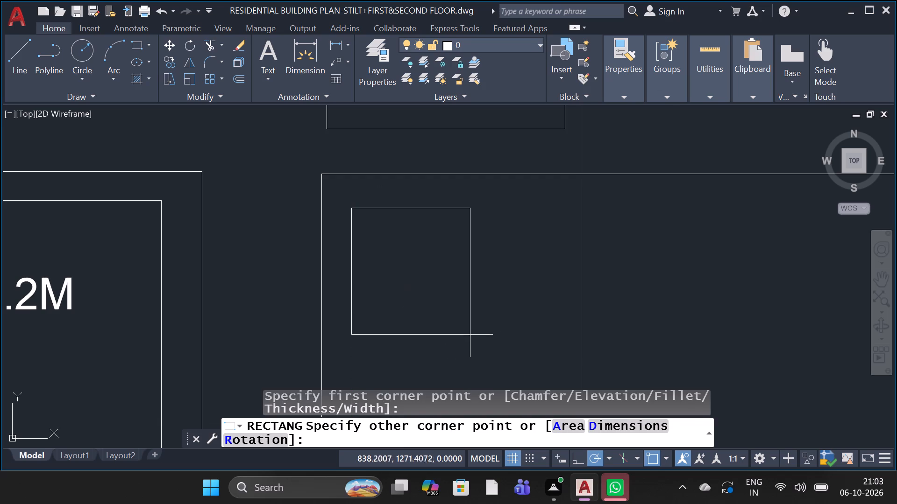
{"action": "scroll", "coordinate": [483, 330], "scroll_direction": "down", "scroll_amount": 2}
{"action": "scroll", "coordinate": [591, 346], "scroll_direction": "down", "scroll_amount": 2}
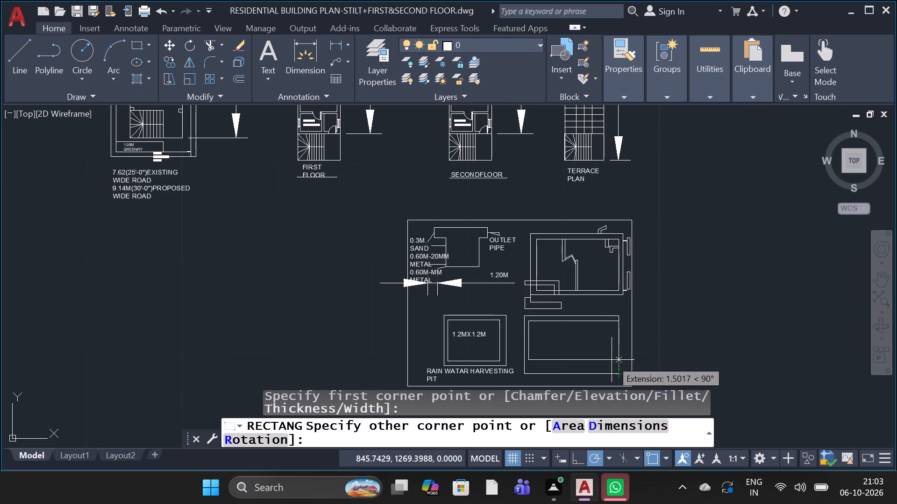
{"action": "scroll", "coordinate": [611, 367], "scroll_direction": "up", "scroll_amount": 2}
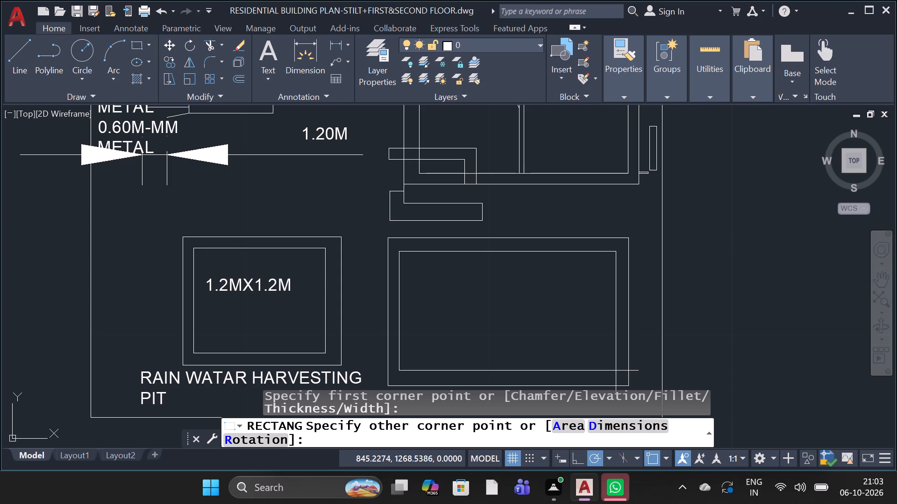
{"action": "left_click", "coordinate": [616, 371]}
{"action": "scroll", "coordinate": [558, 315], "scroll_direction": "down", "scroll_amount": 1}
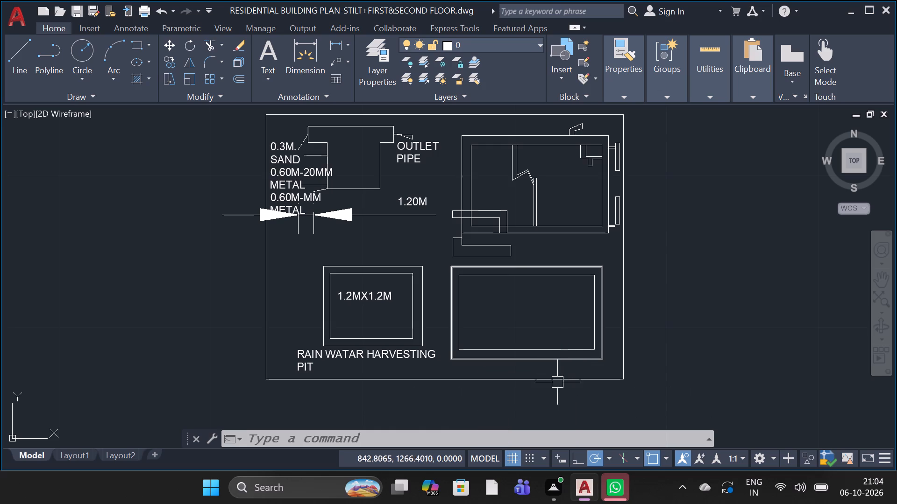
Draw a third rectangle between the two nested rectangles, running closely around the inner one.
{"action": "left_click", "coordinate": [140, 47]}
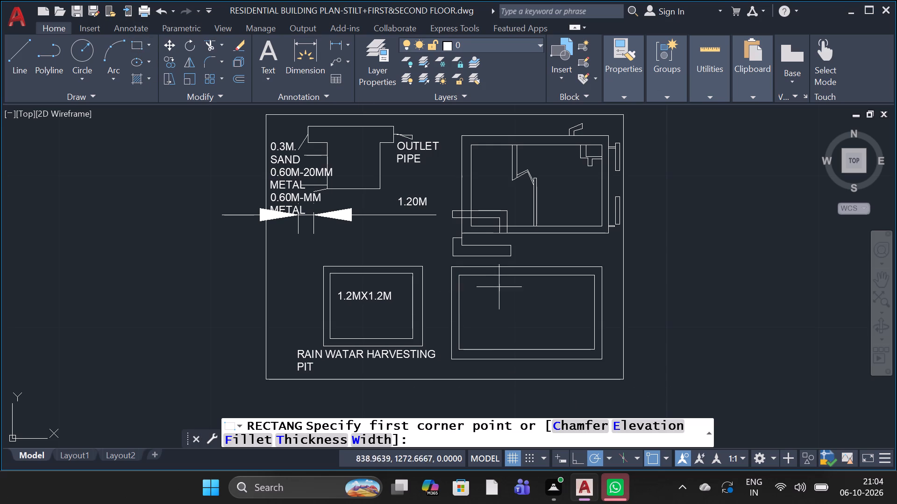
{"action": "scroll", "coordinate": [476, 291], "scroll_direction": "up", "scroll_amount": 5}
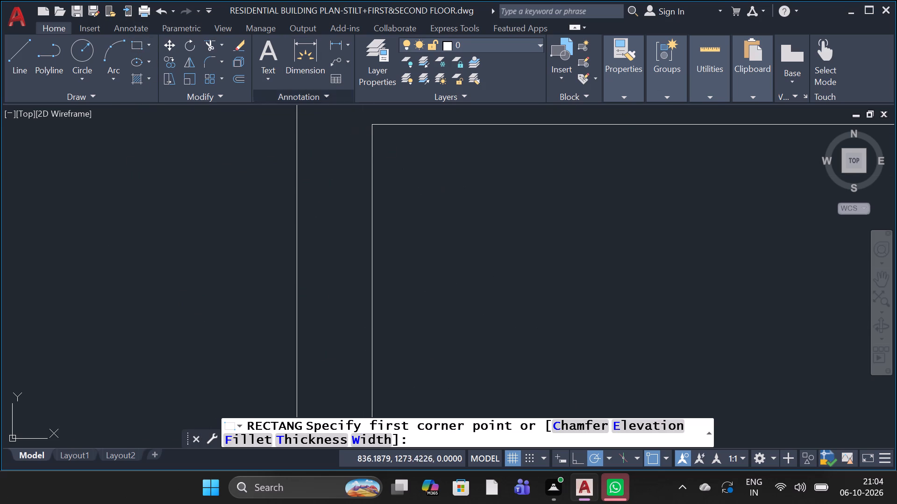
{"action": "scroll", "coordinate": [384, 162], "scroll_direction": "down", "scroll_amount": 2}
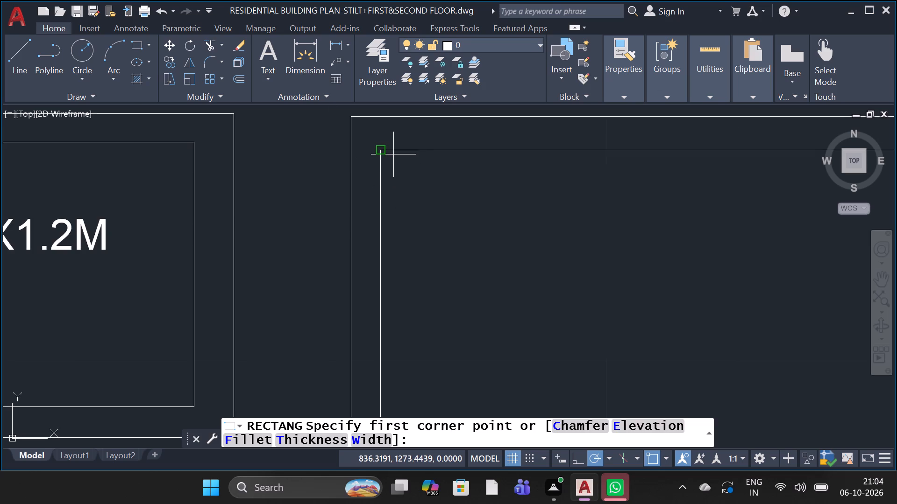
{"action": "scroll", "coordinate": [413, 192], "scroll_direction": "down", "scroll_amount": 1}
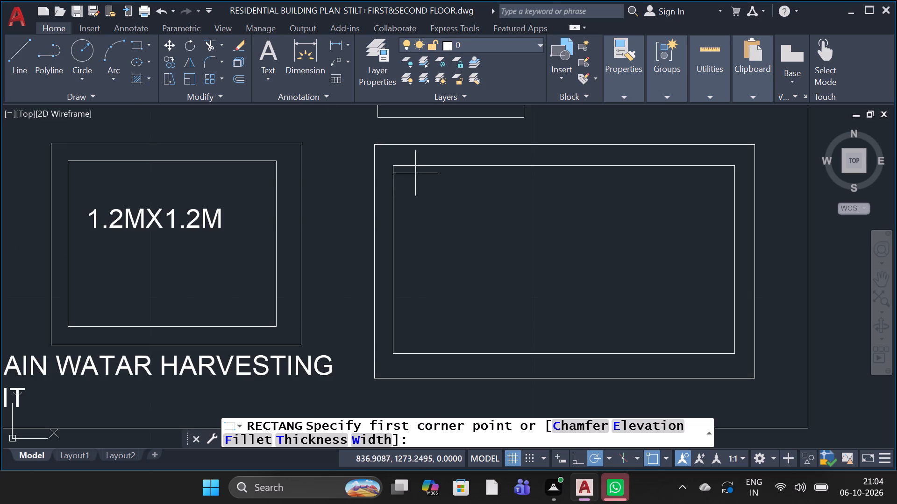
{"action": "scroll", "coordinate": [391, 151], "scroll_direction": "up", "scroll_amount": 5}
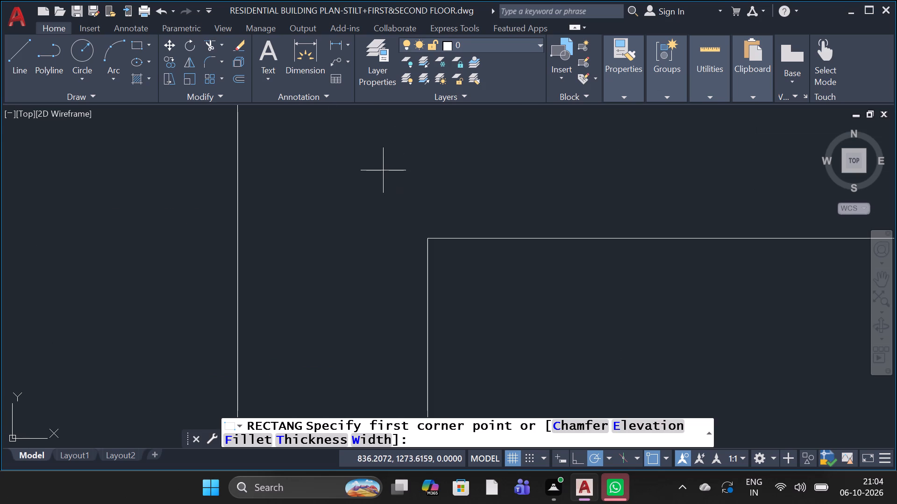
{"action": "left_click", "coordinate": [383, 170]}
{"action": "scroll", "coordinate": [399, 205], "scroll_direction": "down", "scroll_amount": 4}
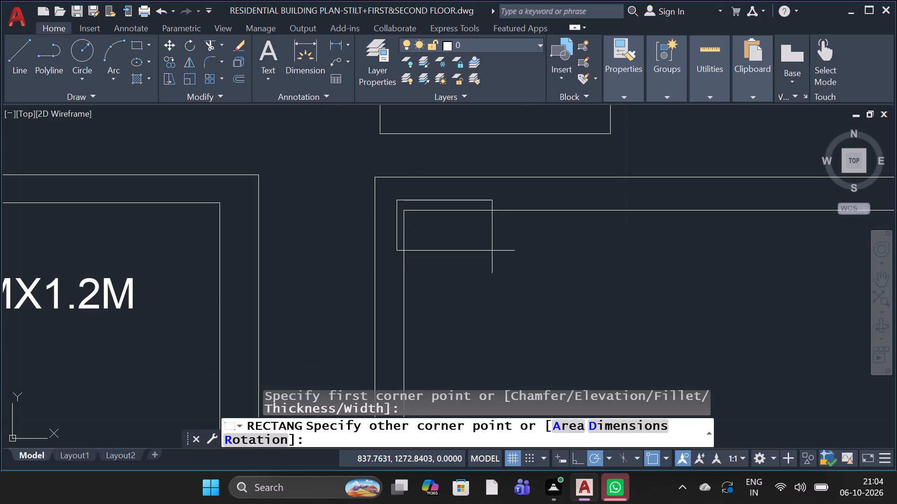
{"action": "scroll", "coordinate": [559, 317], "scroll_direction": "down", "scroll_amount": 4}
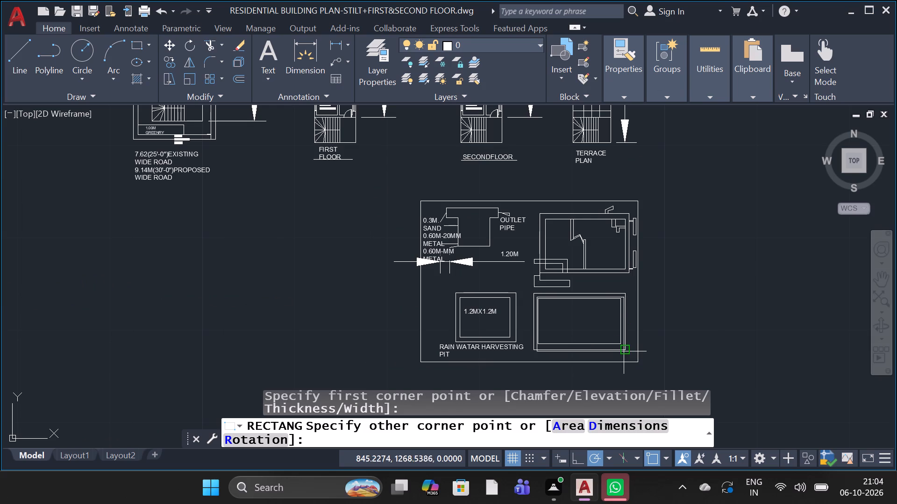
{"action": "scroll", "coordinate": [624, 352], "scroll_direction": "up", "scroll_amount": 4}
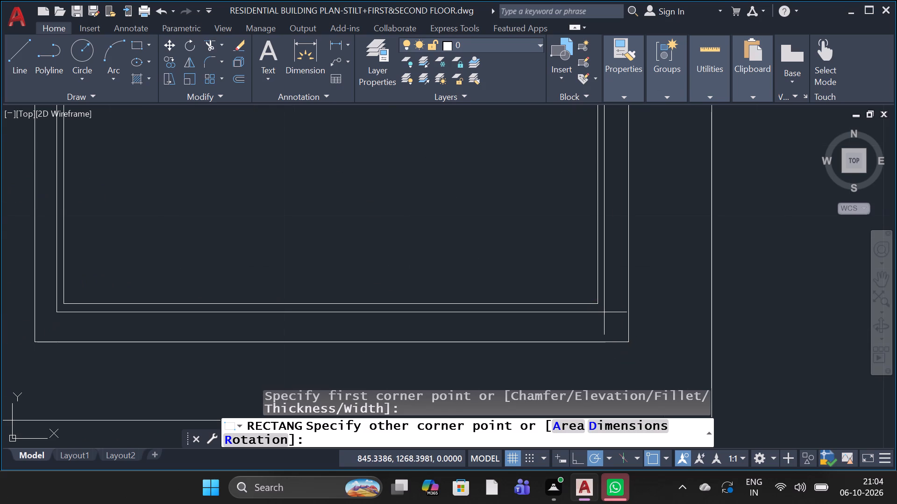
{"action": "left_click", "coordinate": [604, 312]}
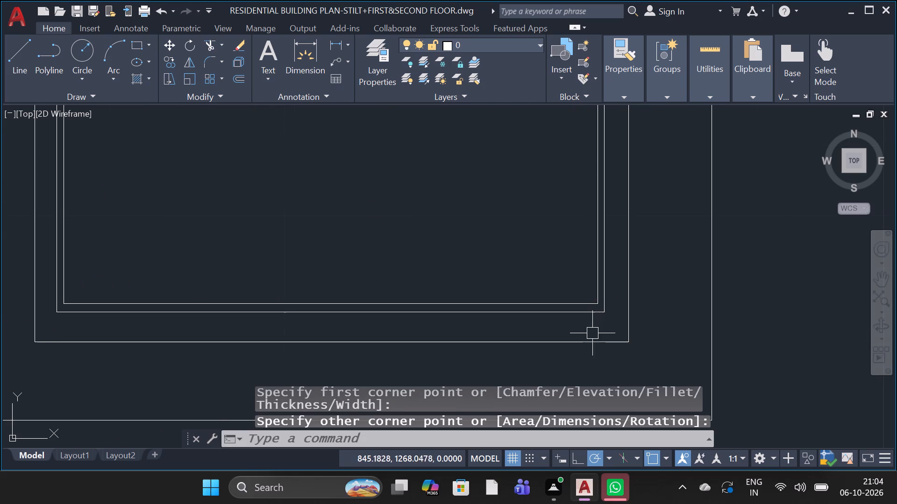
{"action": "scroll", "coordinate": [568, 317], "scroll_direction": "down", "scroll_amount": 2}
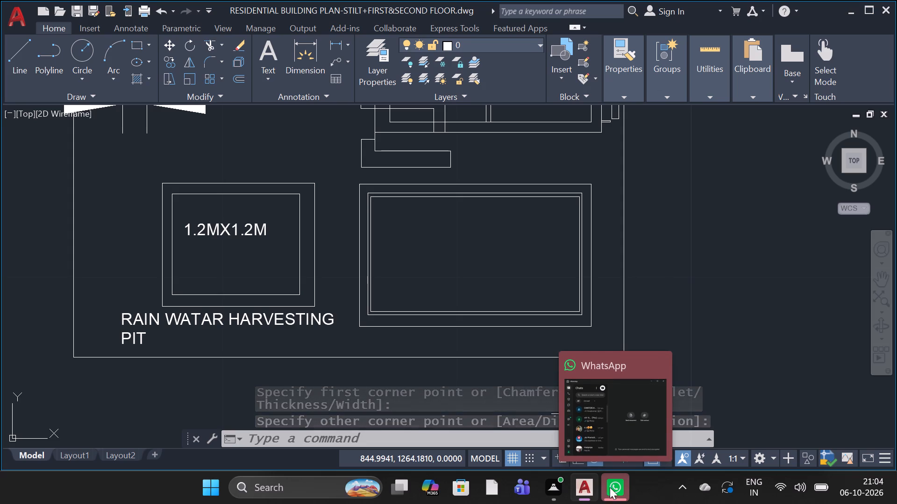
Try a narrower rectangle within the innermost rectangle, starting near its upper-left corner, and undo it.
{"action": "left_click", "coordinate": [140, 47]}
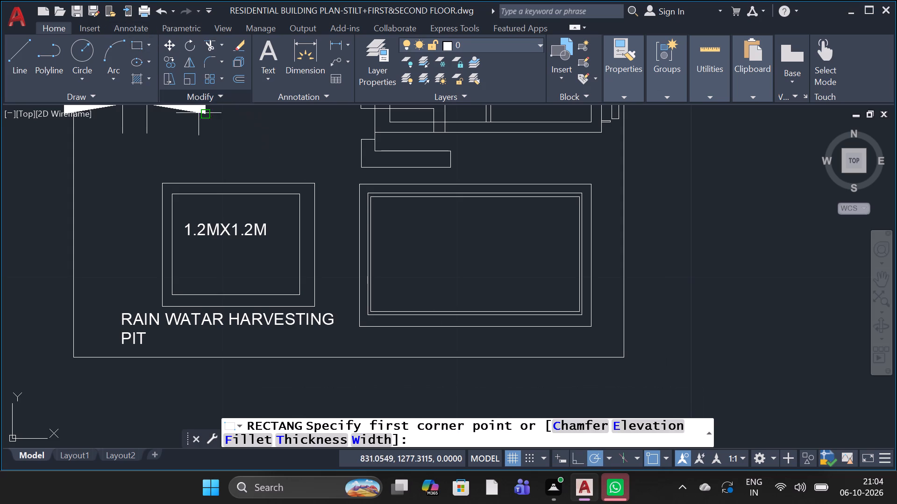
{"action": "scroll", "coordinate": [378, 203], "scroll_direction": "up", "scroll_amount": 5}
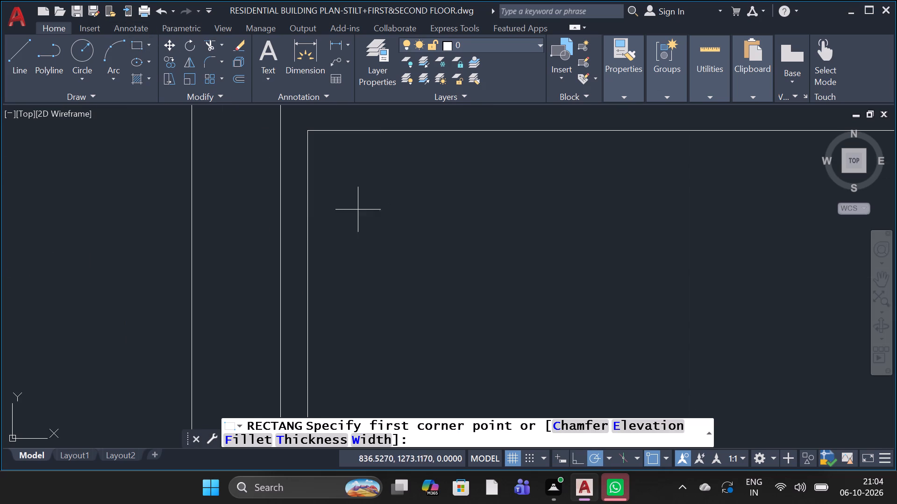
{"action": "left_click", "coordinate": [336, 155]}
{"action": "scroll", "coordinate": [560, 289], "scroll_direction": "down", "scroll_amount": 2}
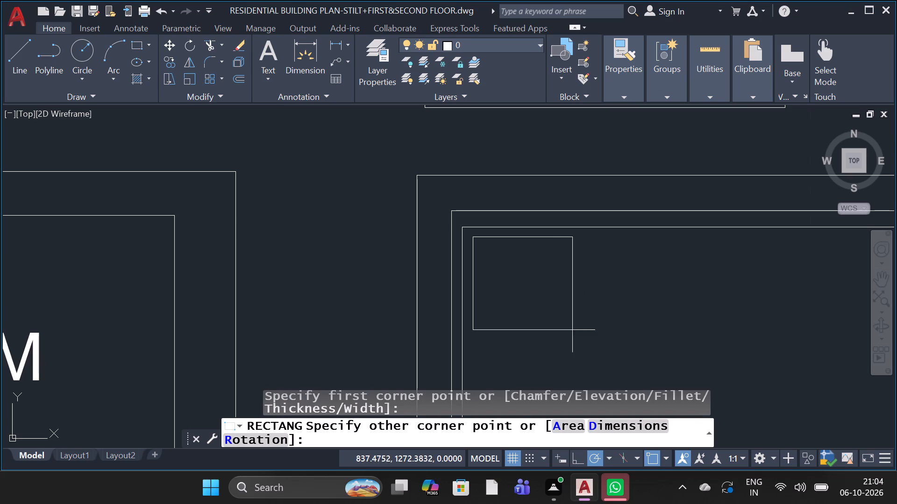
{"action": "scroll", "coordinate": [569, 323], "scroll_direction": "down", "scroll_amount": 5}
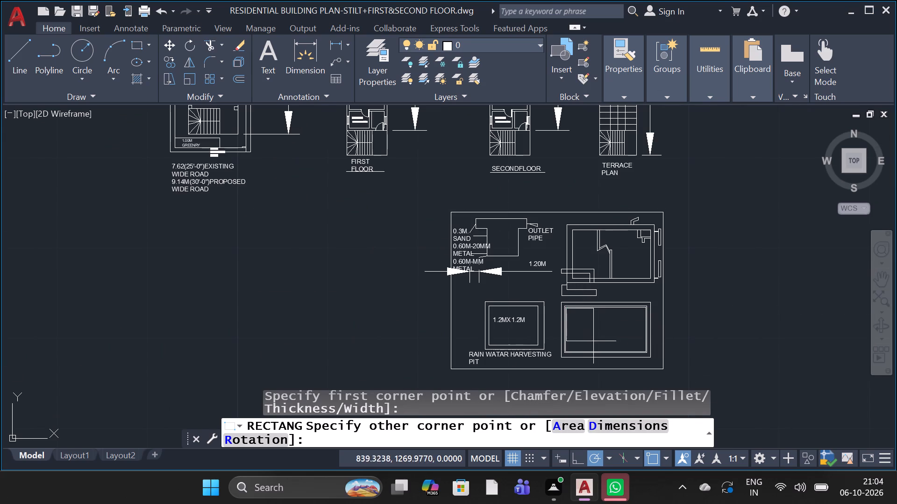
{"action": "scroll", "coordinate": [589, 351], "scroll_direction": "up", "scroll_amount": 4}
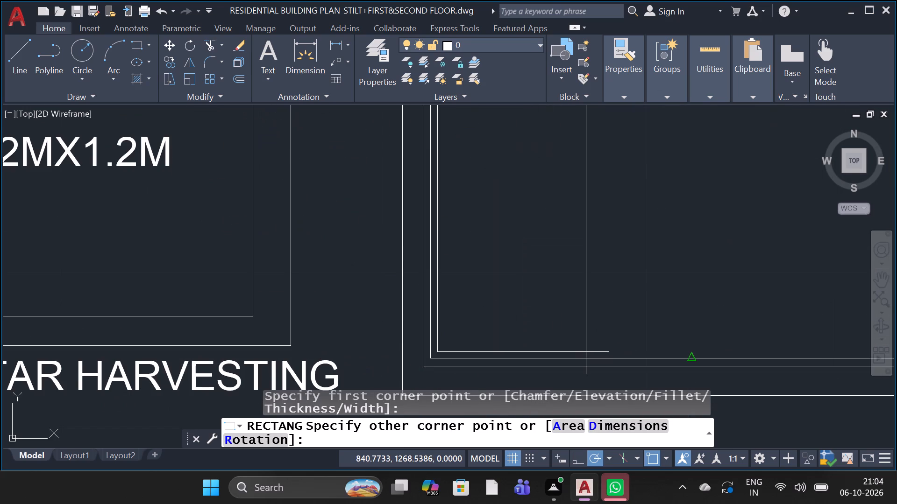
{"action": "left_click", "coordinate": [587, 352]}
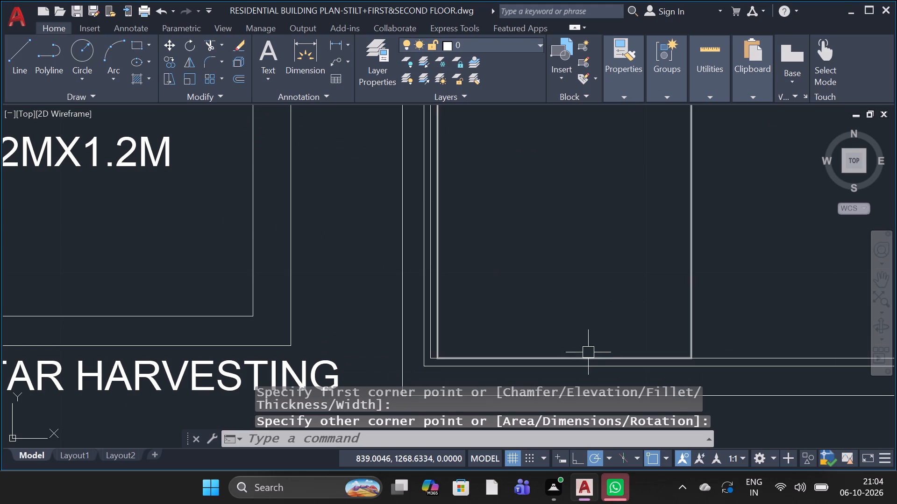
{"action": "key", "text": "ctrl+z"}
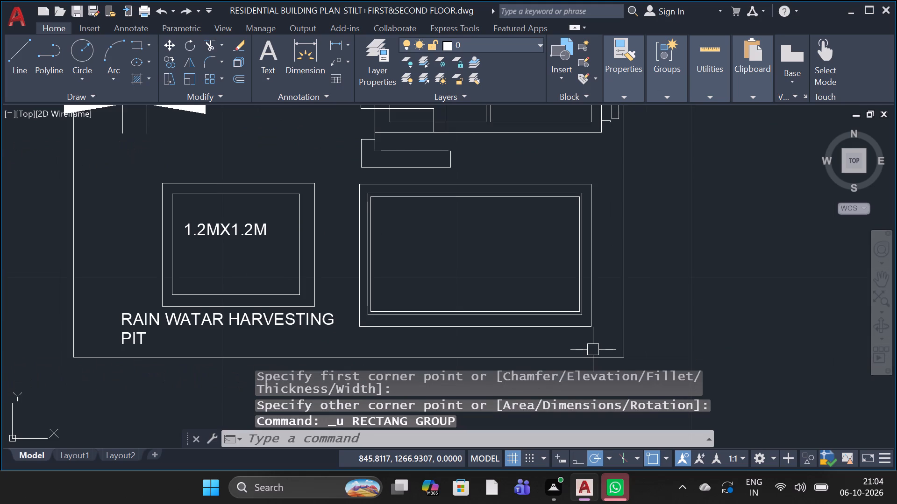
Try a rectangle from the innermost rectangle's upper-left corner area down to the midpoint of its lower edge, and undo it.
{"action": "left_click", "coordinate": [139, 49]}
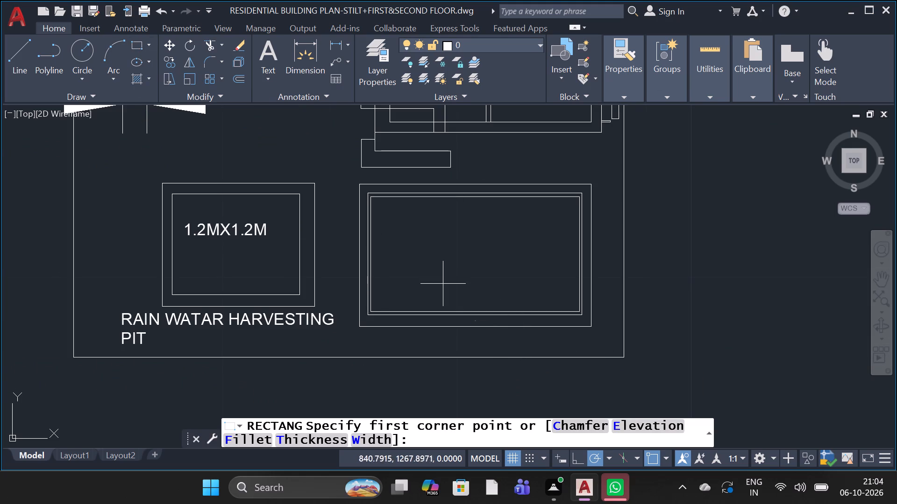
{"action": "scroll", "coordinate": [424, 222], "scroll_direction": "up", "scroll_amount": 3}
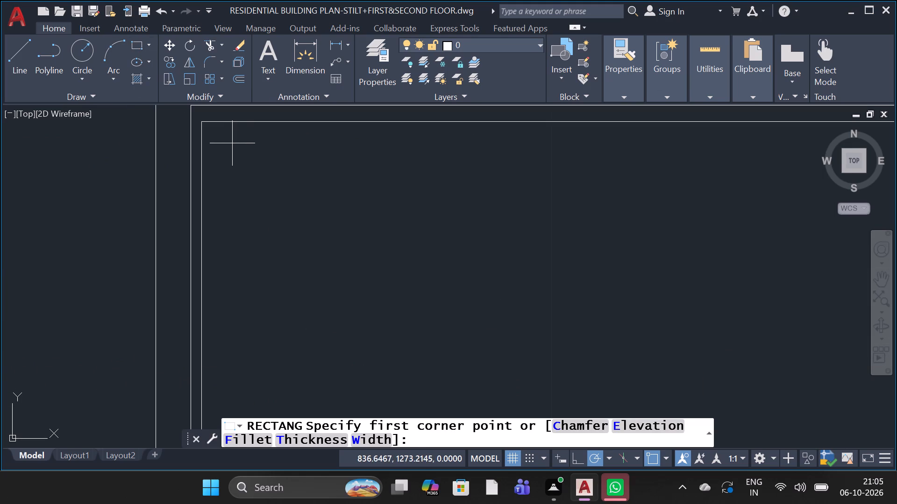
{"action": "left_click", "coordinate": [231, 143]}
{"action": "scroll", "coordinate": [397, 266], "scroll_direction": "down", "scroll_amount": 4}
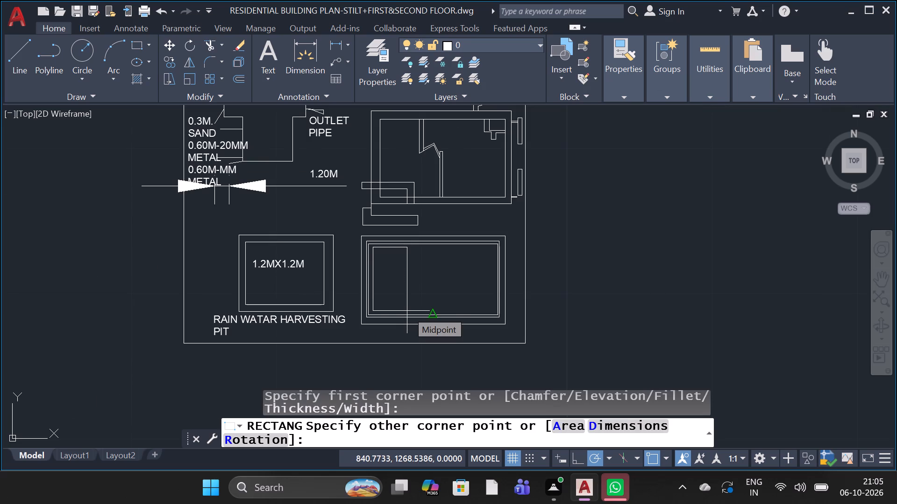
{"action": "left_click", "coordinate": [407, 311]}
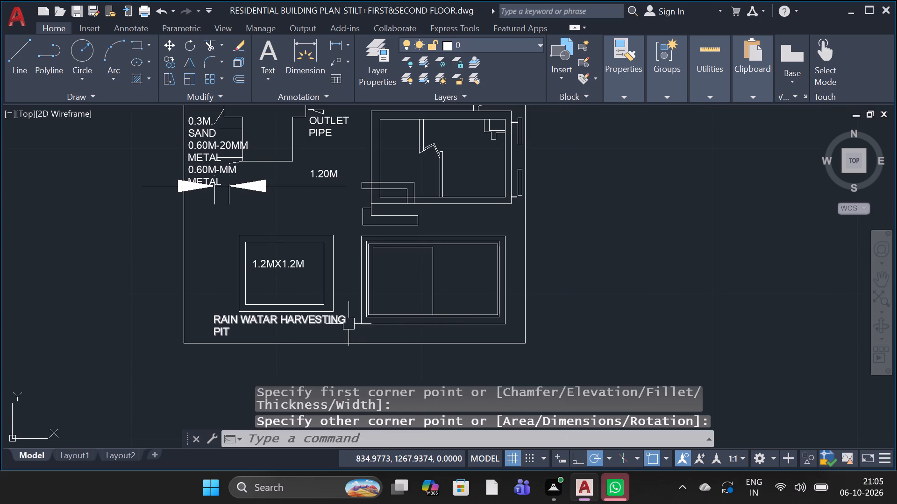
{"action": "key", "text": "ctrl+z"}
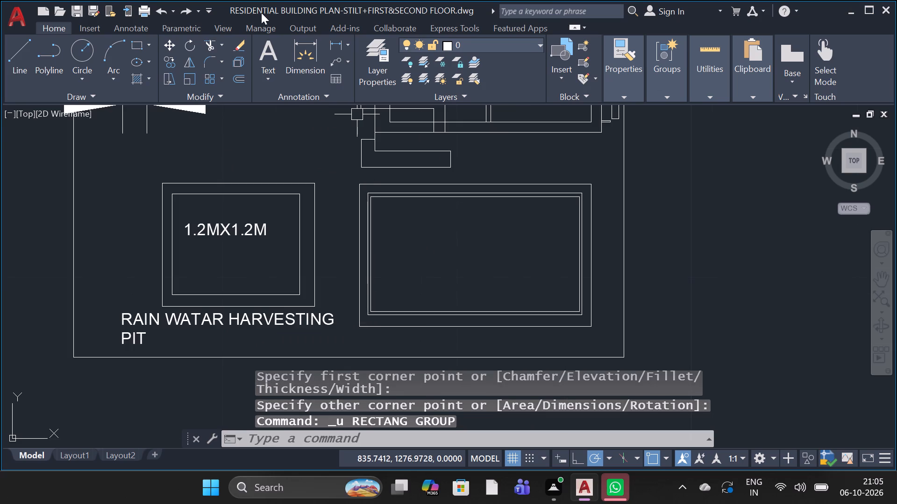
Draw a narrow upright rectangle inside the left end of the innermost rectangle, with clear gaps to its left, top and bottom edges.
{"action": "left_click", "coordinate": [141, 47]}
{"action": "scroll", "coordinate": [409, 212], "scroll_direction": "up", "scroll_amount": 2}
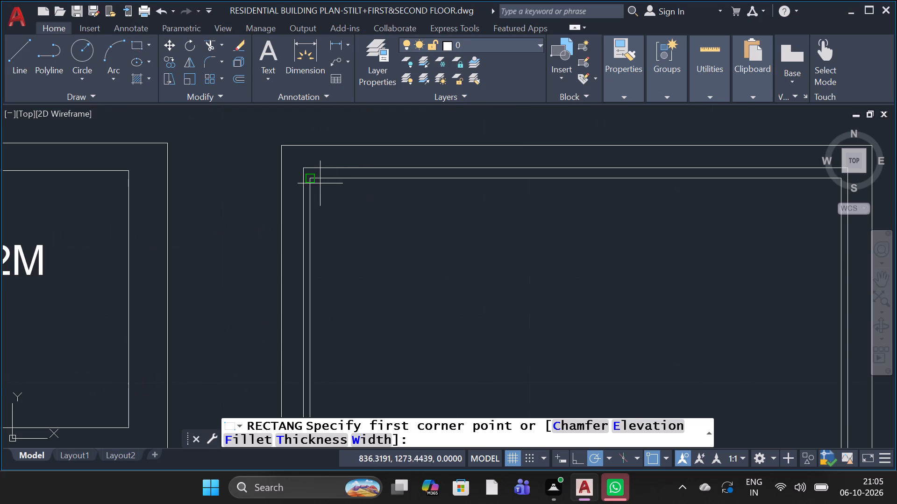
{"action": "left_click", "coordinate": [335, 200]}
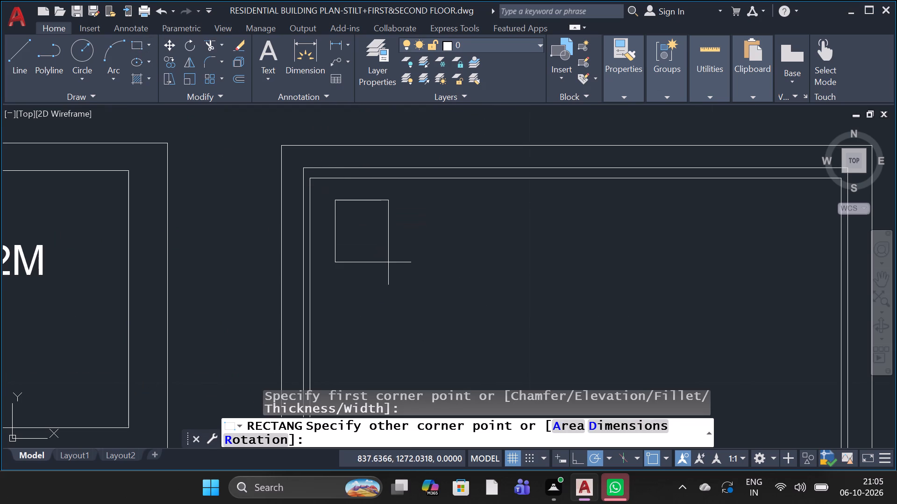
{"action": "scroll", "coordinate": [390, 262], "scroll_direction": "down", "scroll_amount": 2}
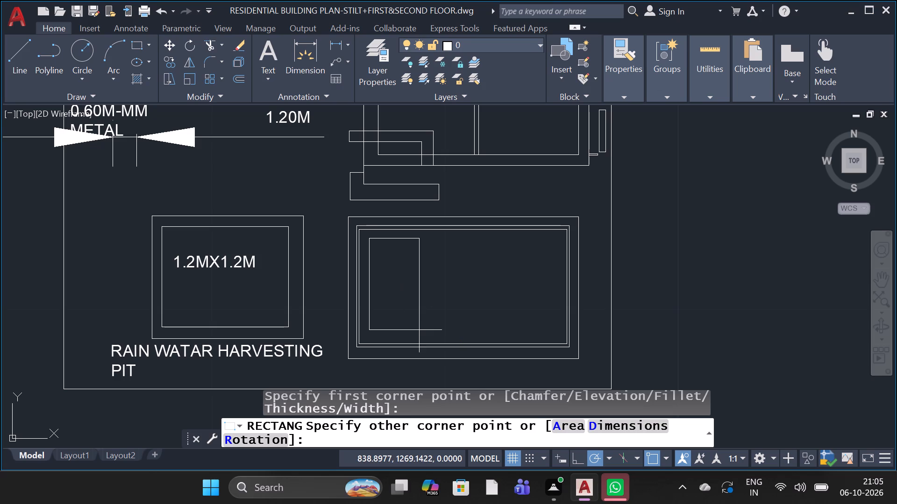
{"action": "left_click", "coordinate": [419, 330]}
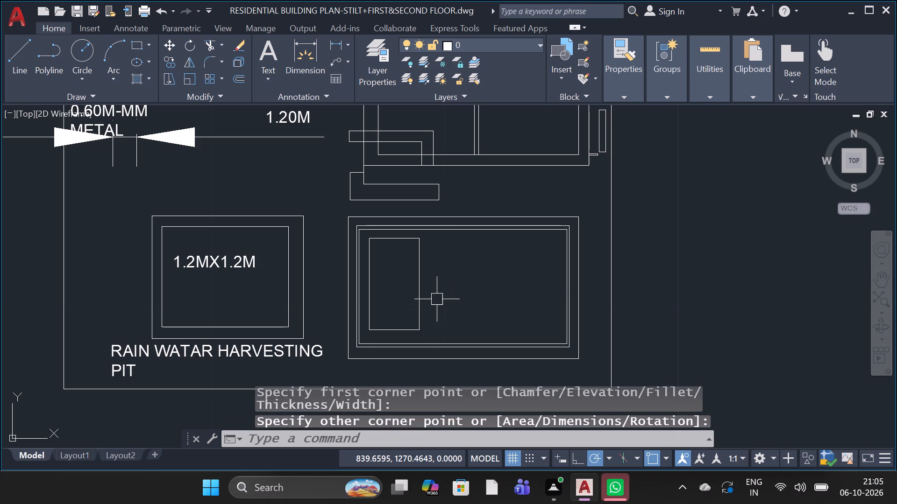
Copy the narrow upright rectangle twice horizontally to the right, at about 2.94 and 5.77 units, making three side-by-side panels.
{"action": "type", "text": "co"}
{"action": "key", "text": "space"}
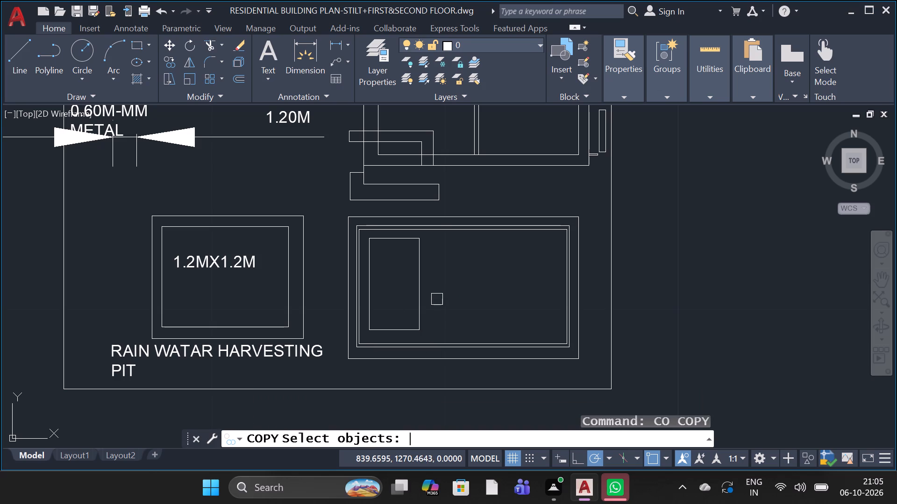
{"action": "scroll", "coordinate": [393, 181], "scroll_direction": "up", "scroll_amount": 2}
{"action": "scroll", "coordinate": [337, 359], "scroll_direction": "down", "scroll_amount": 2}
{"action": "scroll", "coordinate": [352, 378], "scroll_direction": "up", "scroll_amount": 2}
{"action": "scroll", "coordinate": [452, 294], "scroll_direction": "up", "scroll_amount": 1}
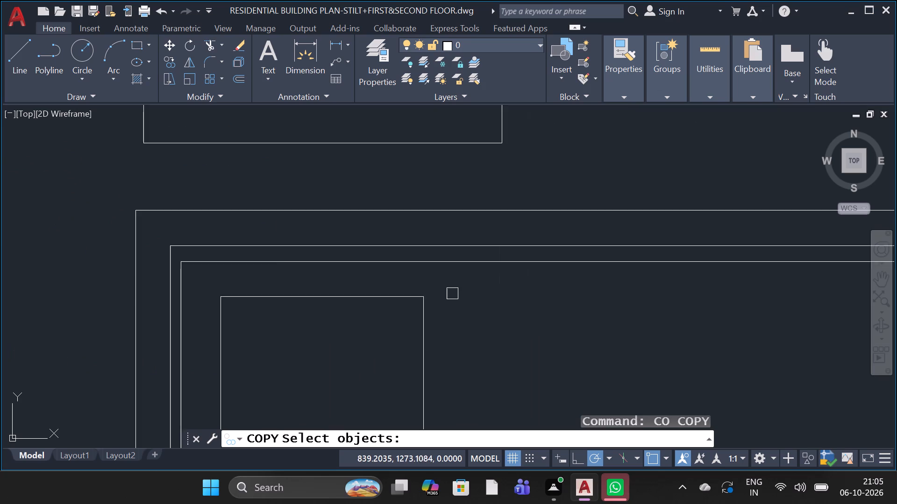
{"action": "scroll", "coordinate": [452, 294], "scroll_direction": "up", "scroll_amount": 1}
{"action": "left_click", "coordinate": [451, 280]}
{"action": "scroll", "coordinate": [174, 304], "scroll_direction": "down", "scroll_amount": 3}
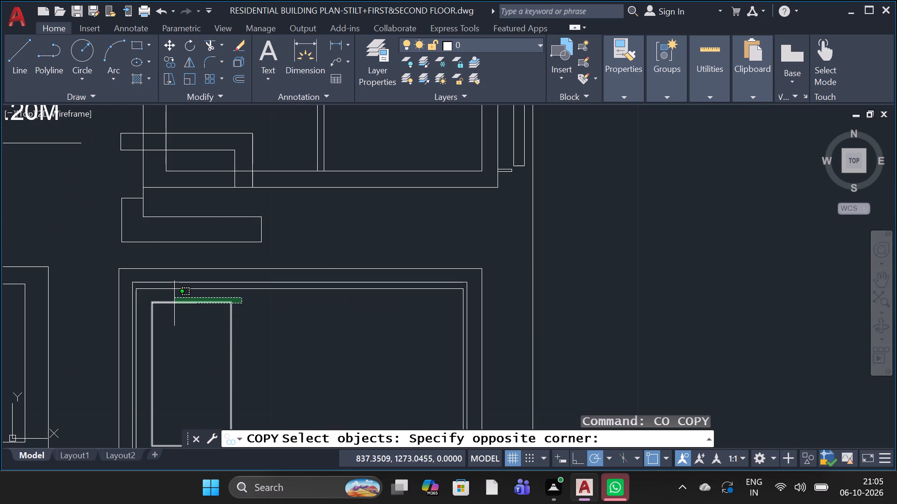
{"action": "scroll", "coordinate": [153, 387], "scroll_direction": "down", "scroll_amount": 3}
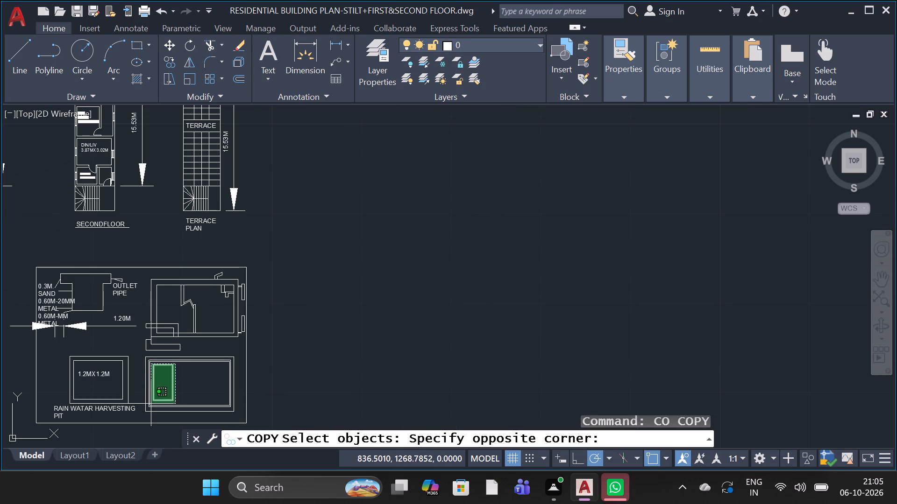
{"action": "scroll", "coordinate": [151, 406], "scroll_direction": "up", "scroll_amount": 4}
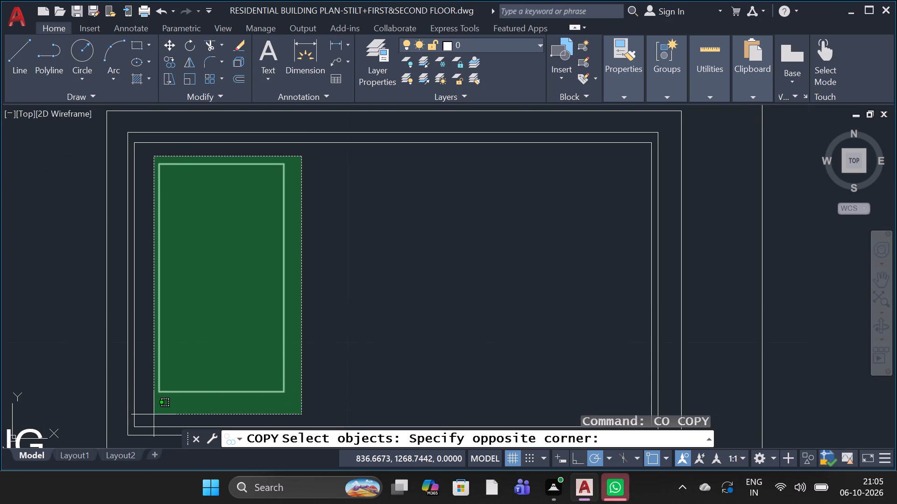
{"action": "left_click", "coordinate": [153, 409]}
{"action": "key", "text": "space"}
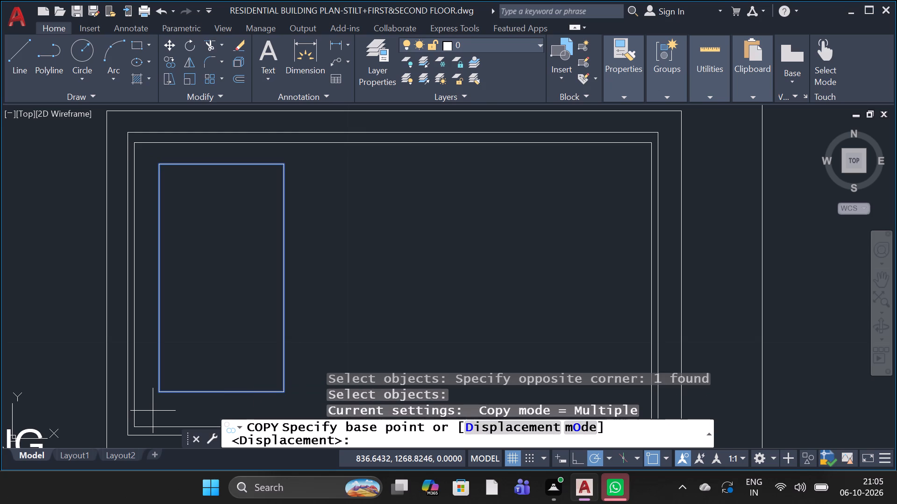
{"action": "left_click", "coordinate": [153, 411]}
{"action": "left_click", "coordinate": [153, 411]}
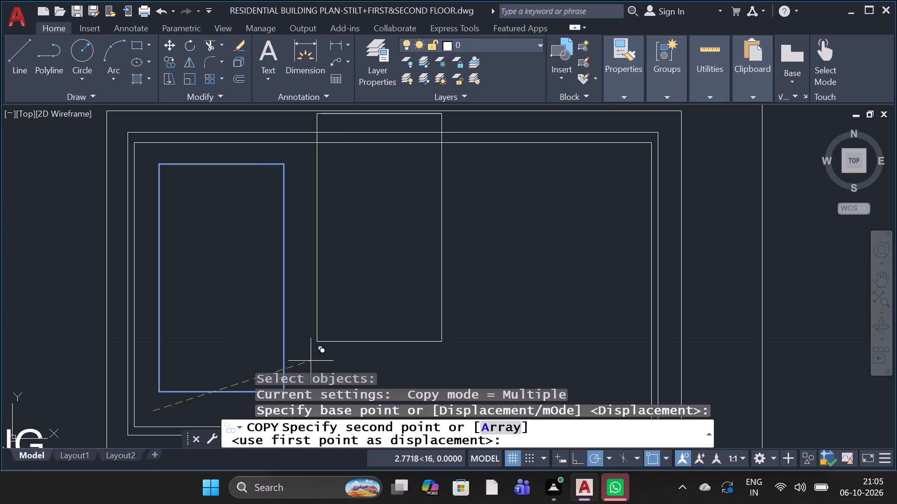
{"action": "scroll", "coordinate": [313, 356], "scroll_direction": "down", "scroll_amount": 3}
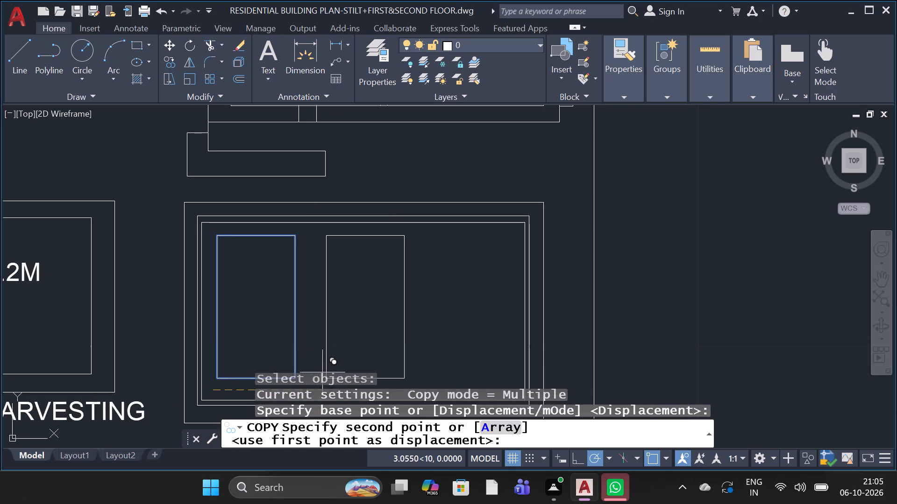
{"action": "scroll", "coordinate": [324, 362], "scroll_direction": "down", "scroll_amount": 2}
{"action": "scroll", "coordinate": [326, 363], "scroll_direction": "up", "scroll_amount": 6}
{"action": "scroll", "coordinate": [313, 317], "scroll_direction": "down", "scroll_amount": 1}
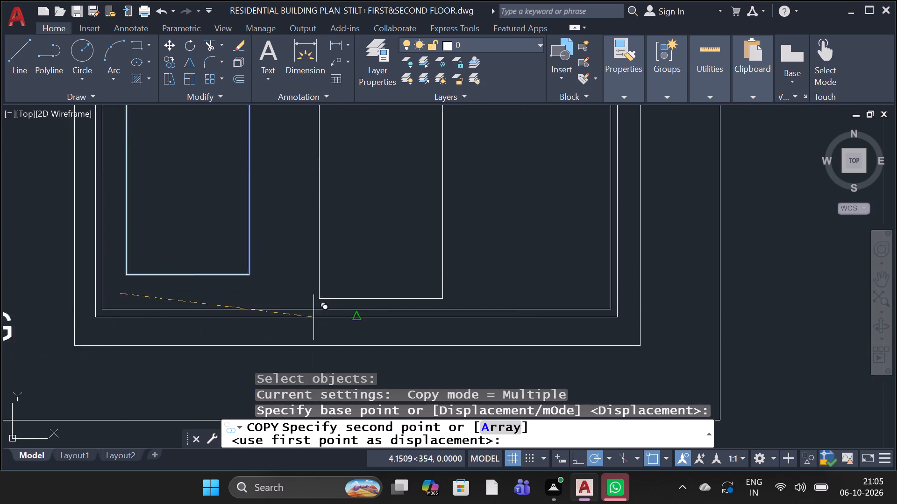
{"action": "scroll", "coordinate": [313, 317], "scroll_direction": "down", "scroll_amount": 3}
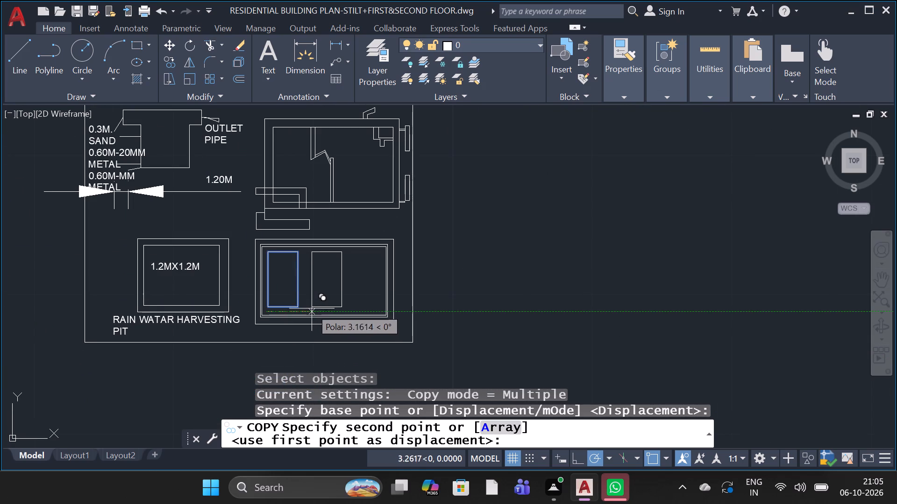
{"action": "scroll", "coordinate": [314, 311], "scroll_direction": "up", "scroll_amount": 3}
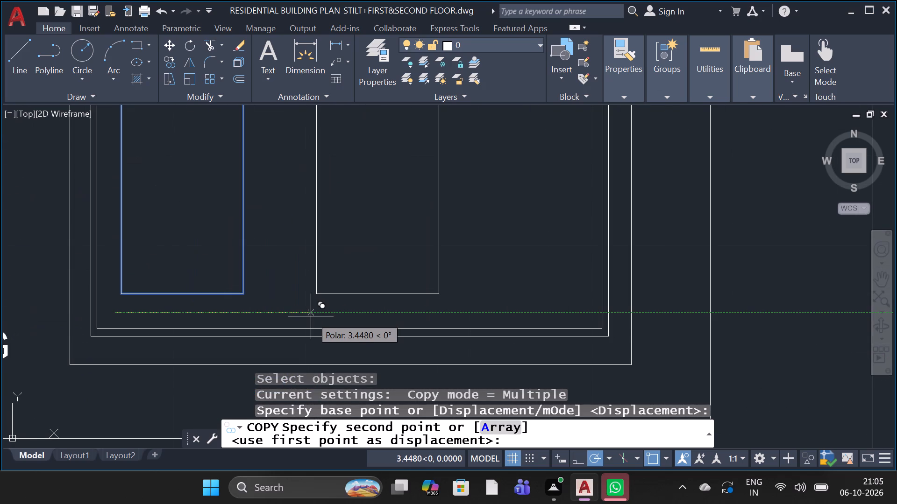
{"action": "left_click", "coordinate": [282, 310]}
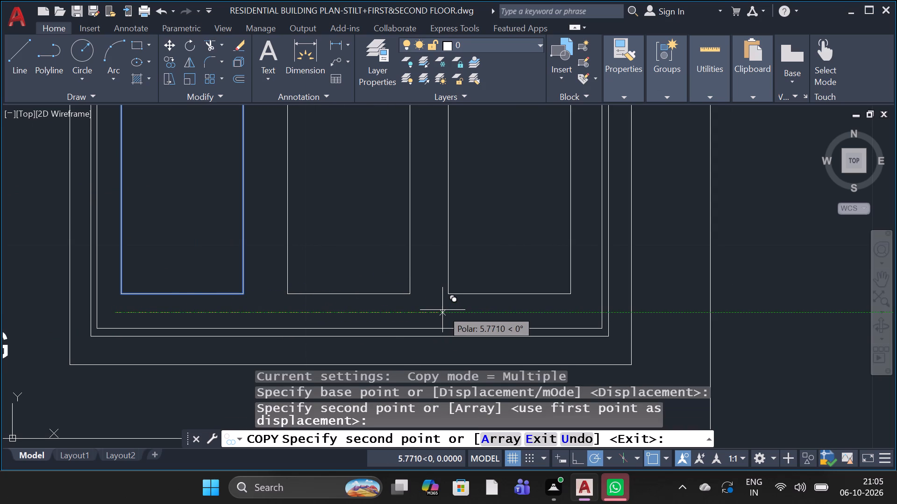
{"action": "left_click", "coordinate": [442, 310]}
{"action": "scroll", "coordinate": [401, 350], "scroll_direction": "down", "scroll_amount": 3}
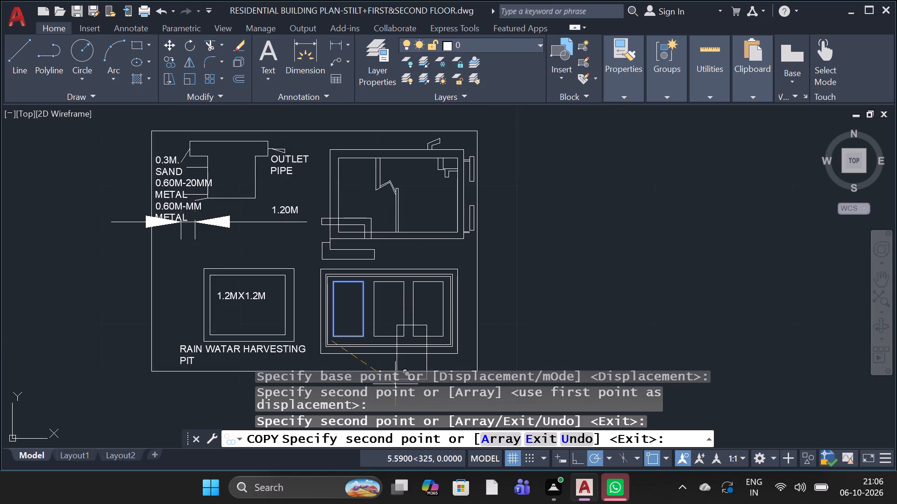
{"action": "key", "text": "Escape"}
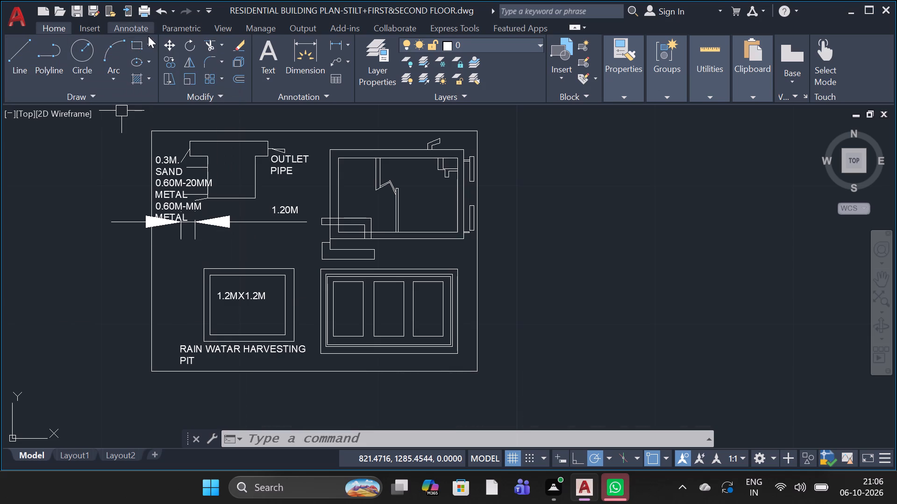
Draw a rectangle just inside the left panel, leaving a very thin margin on all sides.
{"action": "left_click", "coordinate": [136, 41]}
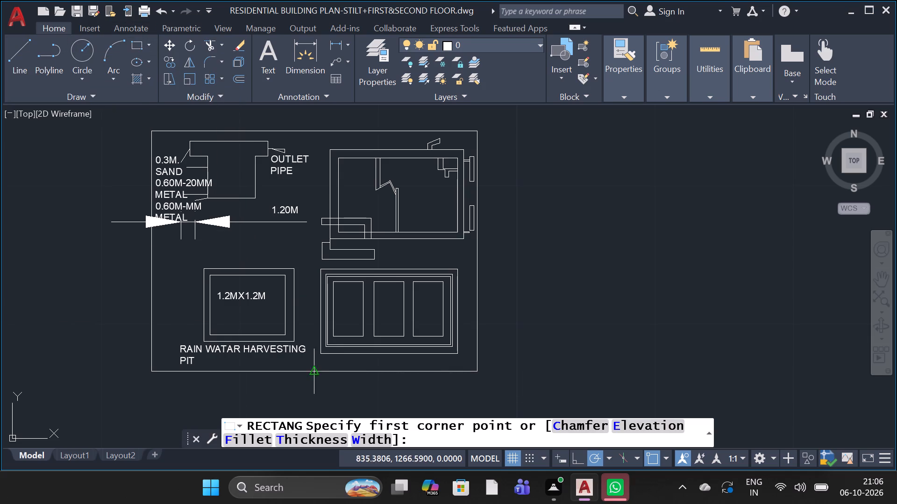
{"action": "scroll", "coordinate": [336, 289], "scroll_direction": "up", "scroll_amount": 4}
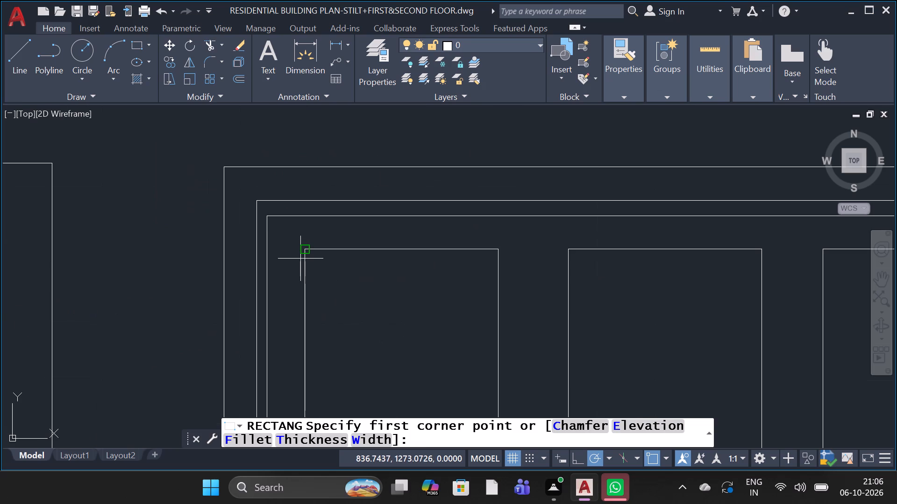
{"action": "scroll", "coordinate": [300, 258], "scroll_direction": "up", "scroll_amount": 6}
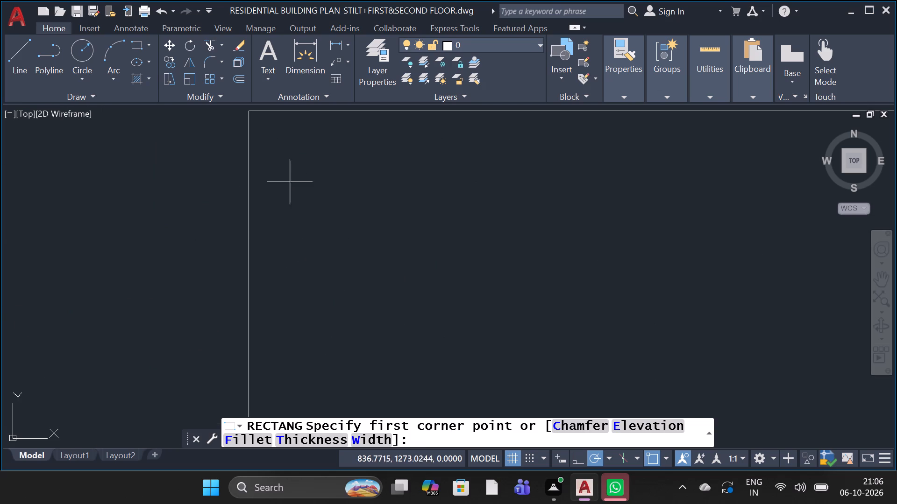
{"action": "left_click", "coordinate": [271, 135]}
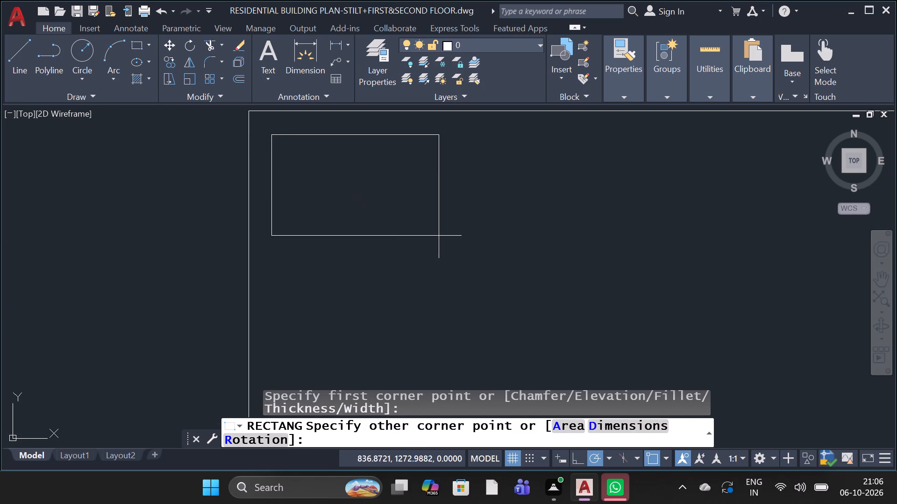
{"action": "scroll", "coordinate": [439, 236], "scroll_direction": "down", "scroll_amount": 3}
{"action": "scroll", "coordinate": [492, 273], "scroll_direction": "down", "scroll_amount": 3}
{"action": "scroll", "coordinate": [573, 292], "scroll_direction": "down", "scroll_amount": 2}
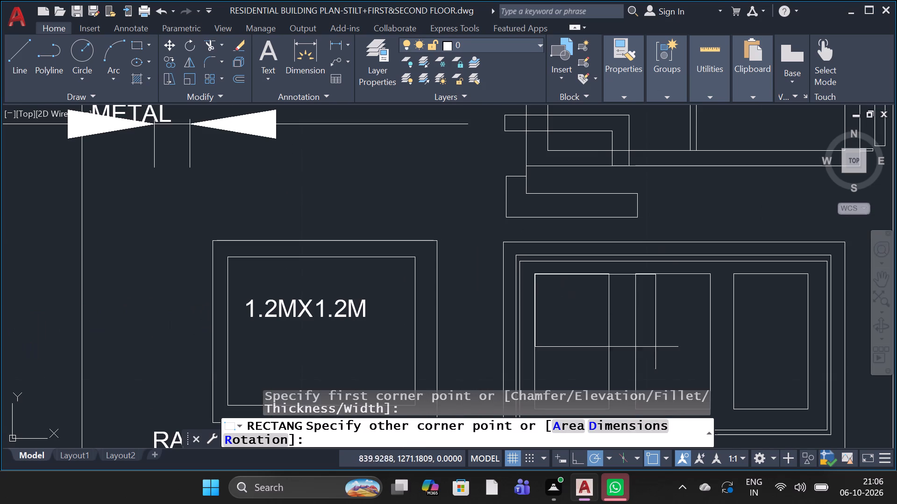
{"action": "scroll", "coordinate": [570, 301], "scroll_direction": "down", "scroll_amount": 4}
{"action": "scroll", "coordinate": [569, 324], "scroll_direction": "up", "scroll_amount": 4}
{"action": "scroll", "coordinate": [596, 280], "scroll_direction": "up", "scroll_amount": 3}
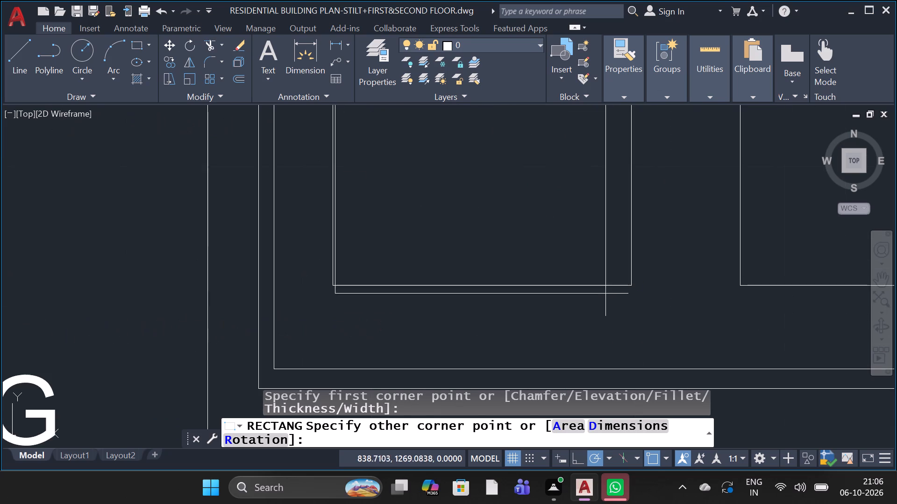
{"action": "scroll", "coordinate": [632, 282], "scroll_direction": "up", "scroll_amount": 3}
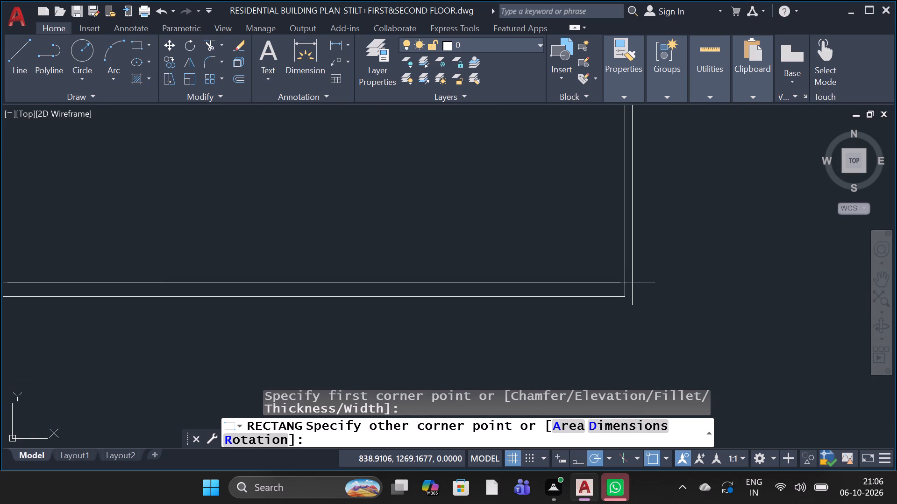
{"action": "left_click", "coordinate": [598, 267]}
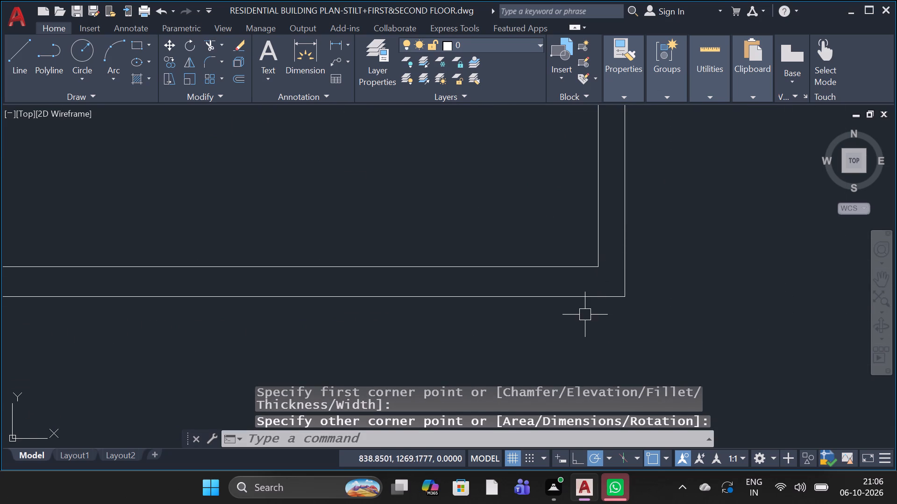
Draw a rectangle just inside the middle panel, leaving a very thin margin on all sides.
{"action": "scroll", "coordinate": [562, 318], "scroll_direction": "down", "scroll_amount": 6}
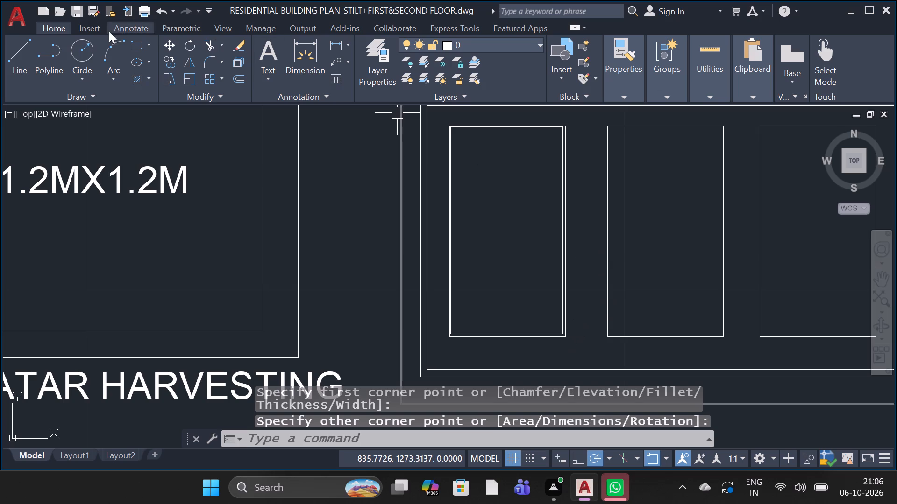
{"action": "left_click", "coordinate": [135, 37]}
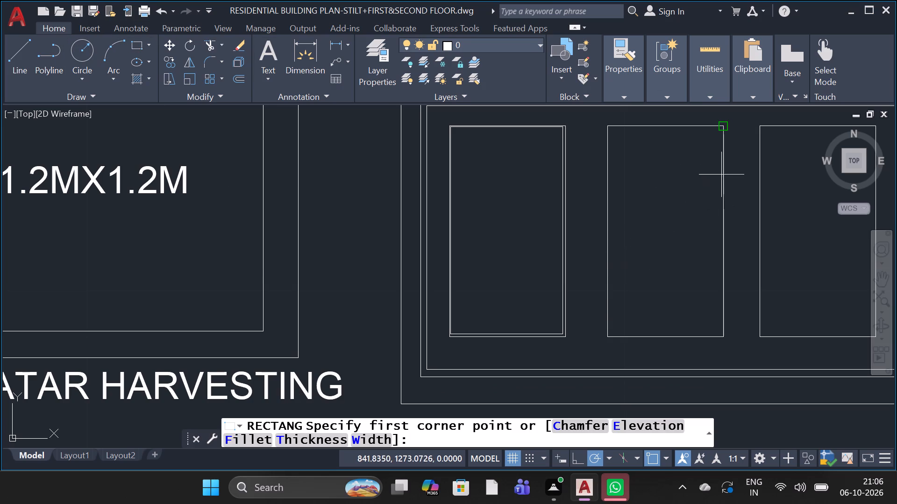
{"action": "scroll", "coordinate": [641, 124], "scroll_direction": "up", "scroll_amount": 3}
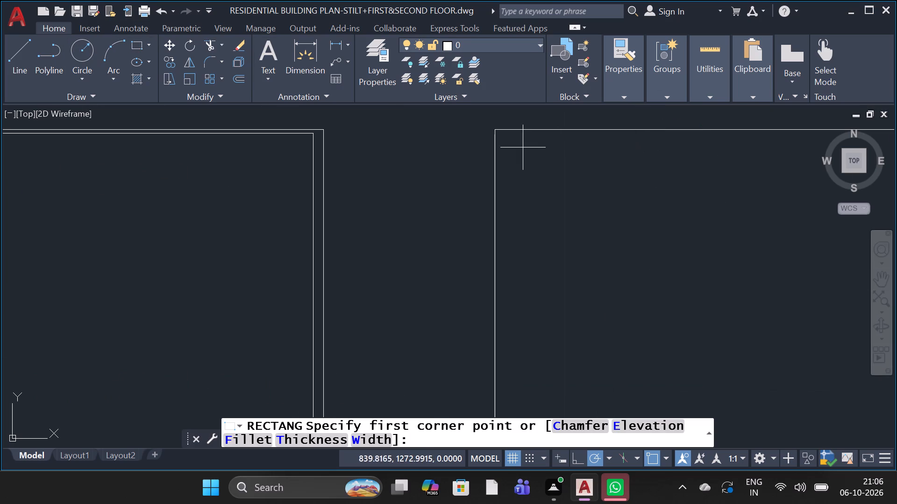
{"action": "scroll", "coordinate": [516, 150], "scroll_direction": "up", "scroll_amount": 3}
{"action": "scroll", "coordinate": [508, 147], "scroll_direction": "down", "scroll_amount": 3}
{"action": "scroll", "coordinate": [501, 149], "scroll_direction": "up", "scroll_amount": 3}
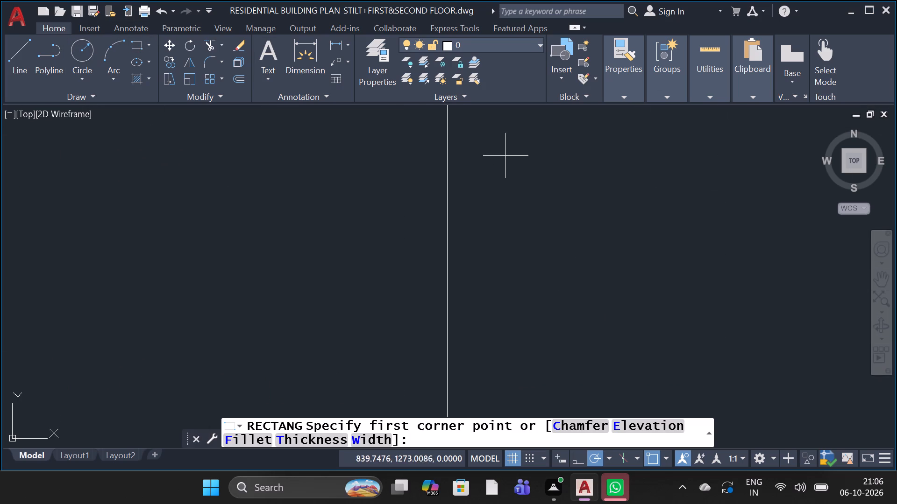
{"action": "scroll", "coordinate": [505, 161], "scroll_direction": "down", "scroll_amount": 3}
{"action": "scroll", "coordinate": [513, 149], "scroll_direction": "up", "scroll_amount": 6}
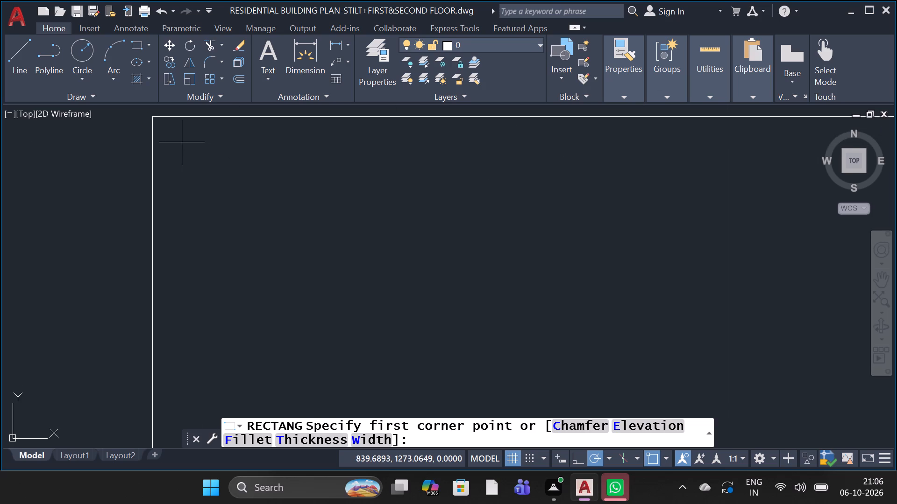
{"action": "left_click", "coordinate": [170, 128]}
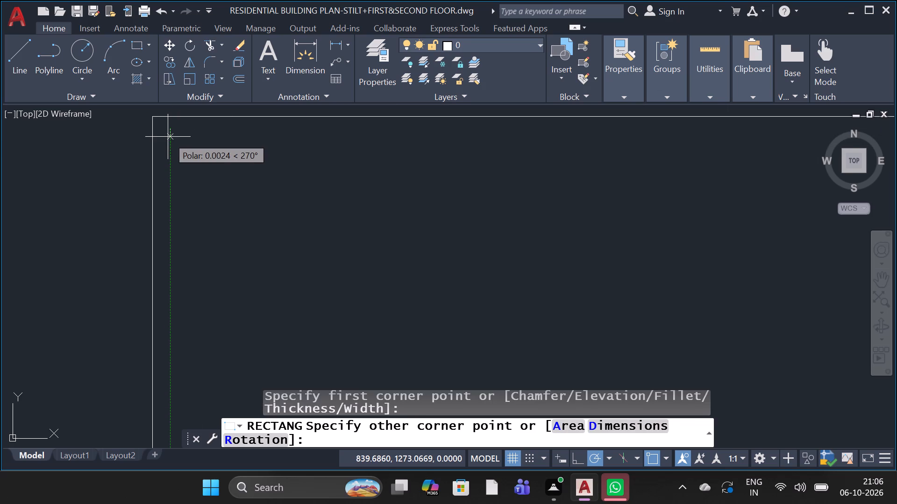
{"action": "scroll", "coordinate": [310, 184], "scroll_direction": "down", "scroll_amount": 4}
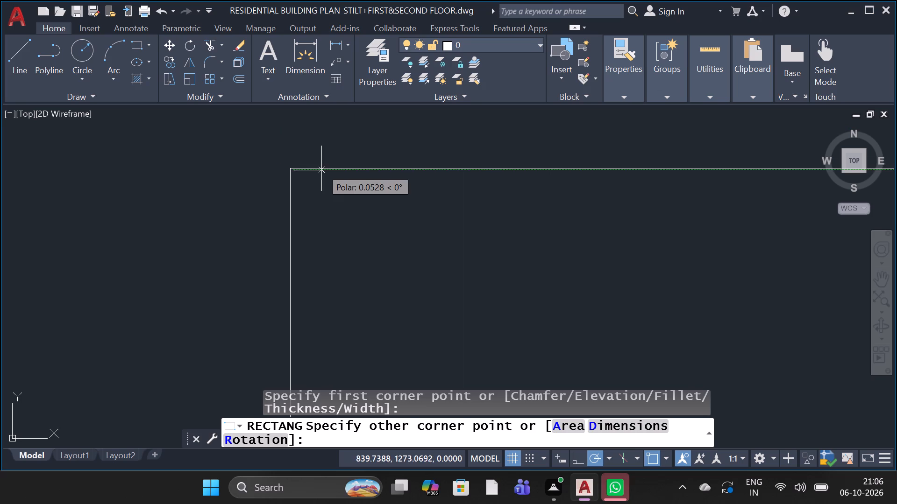
{"action": "scroll", "coordinate": [377, 195], "scroll_direction": "down", "scroll_amount": 4}
{"action": "scroll", "coordinate": [499, 230], "scroll_direction": "up", "scroll_amount": 1}
{"action": "scroll", "coordinate": [504, 227], "scroll_direction": "down", "scroll_amount": 3}
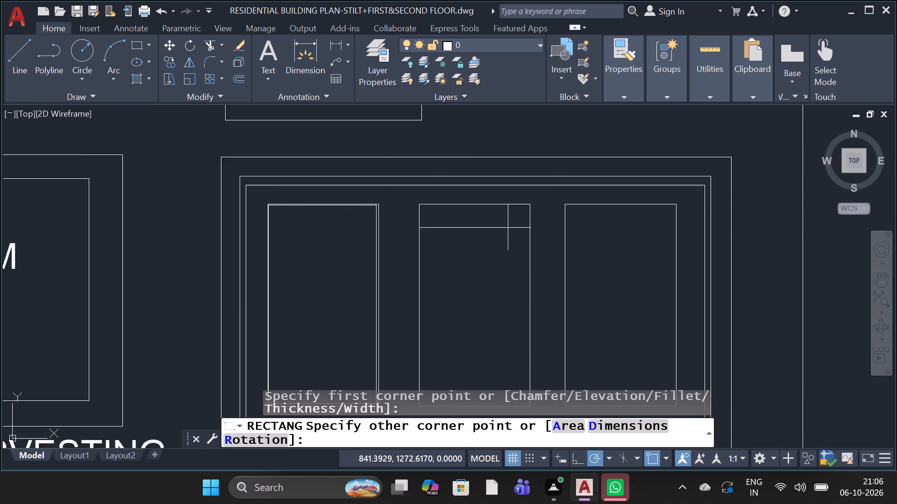
{"action": "scroll", "coordinate": [509, 228], "scroll_direction": "down", "scroll_amount": 2}
{"action": "scroll", "coordinate": [511, 268], "scroll_direction": "up", "scroll_amount": 2}
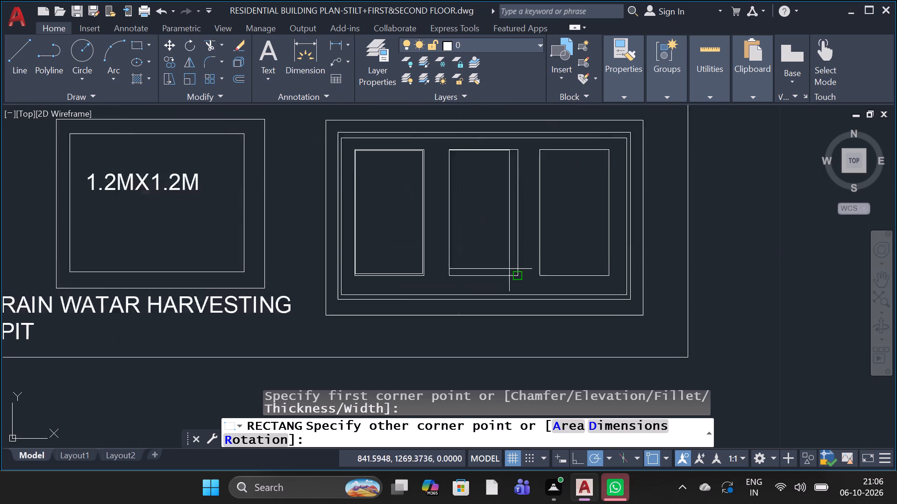
{"action": "scroll", "coordinate": [509, 269], "scroll_direction": "up", "scroll_amount": 3}
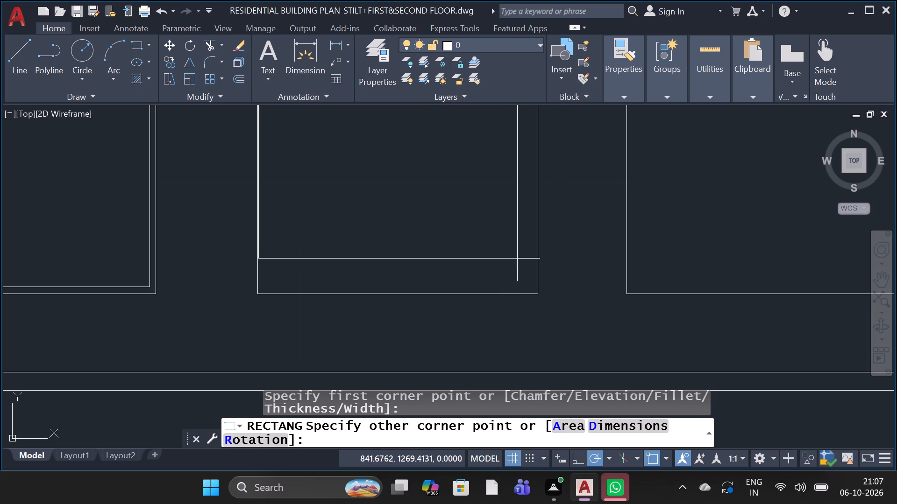
{"action": "left_click", "coordinate": [532, 289]}
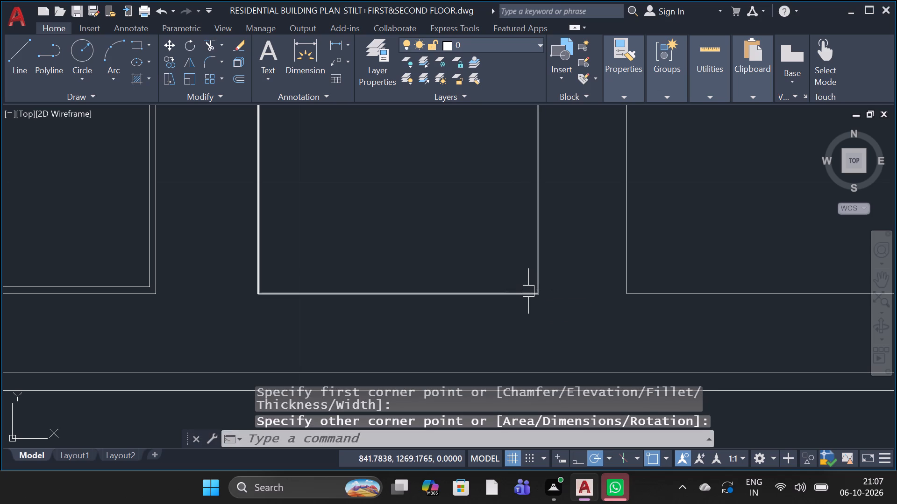
Draw a rectangle just inside the right panel, leaving a very thin margin on all sides.
{"action": "scroll", "coordinate": [528, 291], "scroll_direction": "down", "scroll_amount": 3}
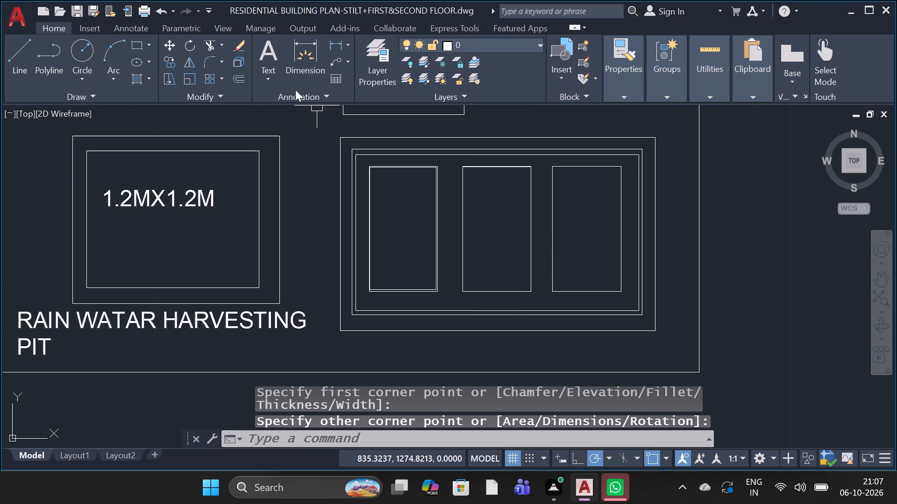
{"action": "left_click", "coordinate": [135, 45]}
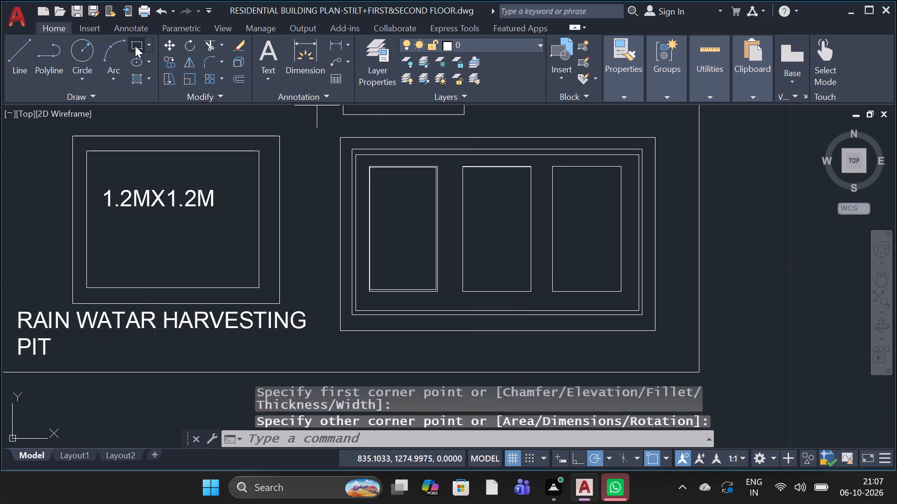
{"action": "scroll", "coordinate": [573, 184], "scroll_direction": "up", "scroll_amount": 3}
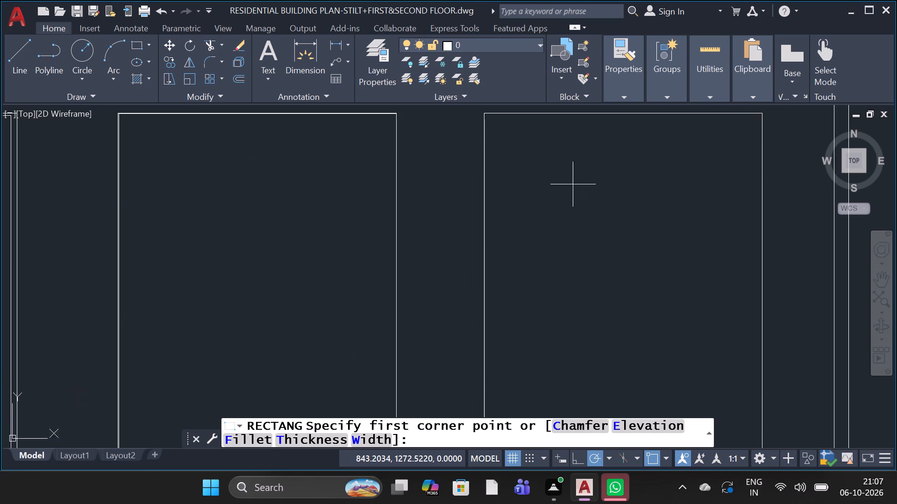
{"action": "scroll", "coordinate": [573, 184], "scroll_direction": "up", "scroll_amount": 1}
{"action": "scroll", "coordinate": [573, 184], "scroll_direction": "down", "scroll_amount": 4}
{"action": "scroll", "coordinate": [548, 176], "scroll_direction": "up", "scroll_amount": 4}
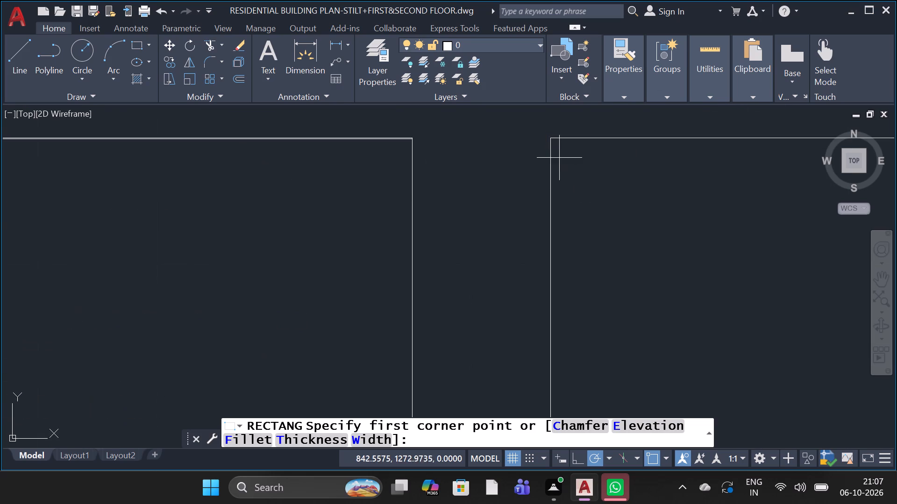
{"action": "scroll", "coordinate": [559, 160], "scroll_direction": "up", "scroll_amount": 2}
{"action": "scroll", "coordinate": [559, 158], "scroll_direction": "down", "scroll_amount": 2}
{"action": "scroll", "coordinate": [584, 136], "scroll_direction": "up", "scroll_amount": 3}
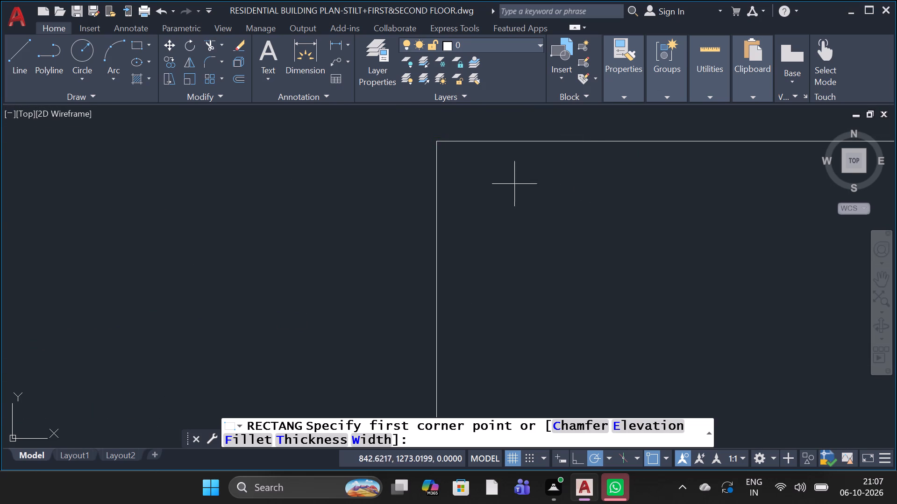
{"action": "left_click", "coordinate": [452, 157]}
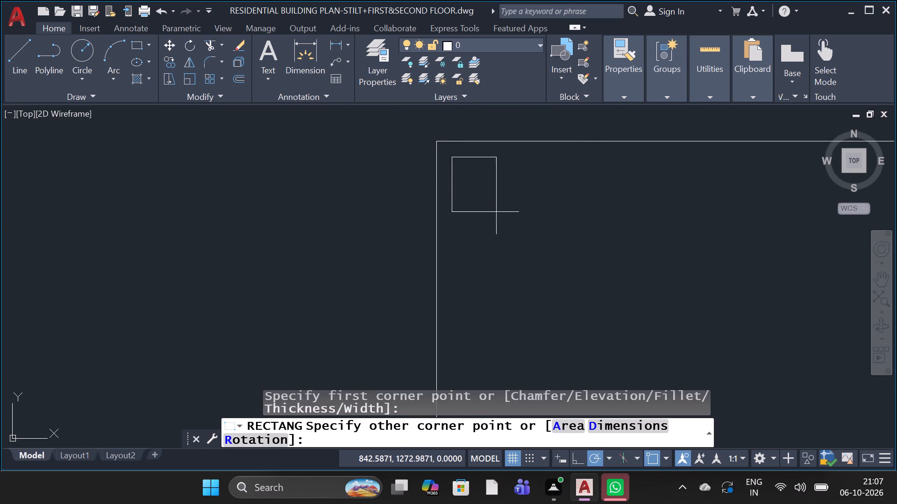
{"action": "scroll", "coordinate": [505, 214], "scroll_direction": "down", "scroll_amount": 9}
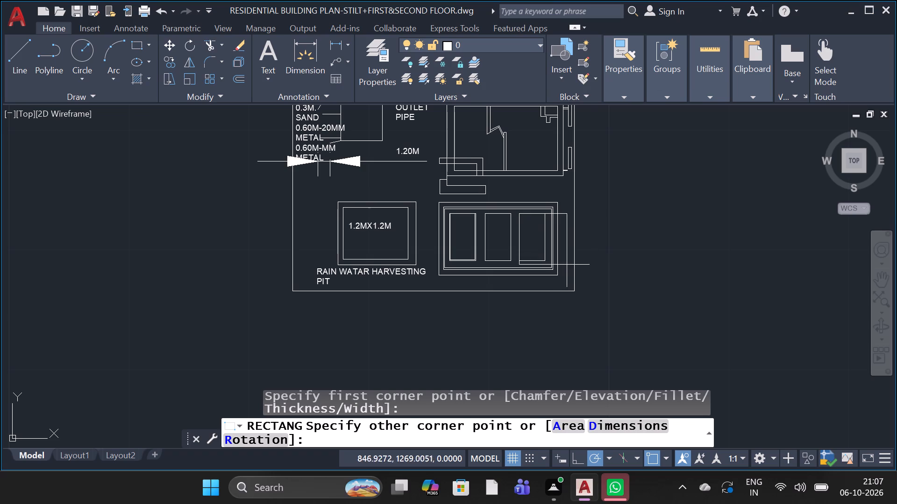
{"action": "scroll", "coordinate": [527, 258], "scroll_direction": "up", "scroll_amount": 4}
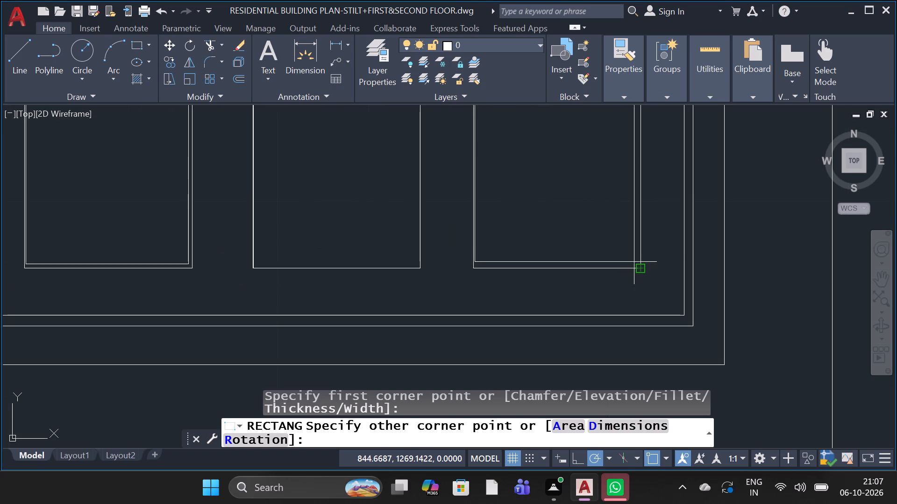
{"action": "scroll", "coordinate": [633, 267], "scroll_direction": "up", "scroll_amount": 3}
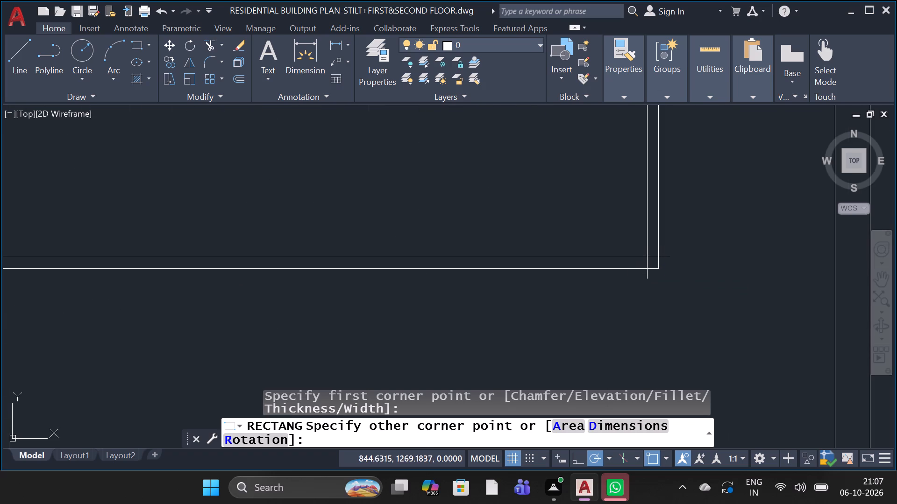
{"action": "left_click", "coordinate": [647, 257]}
Draw a small square centred in the lower half of the left panel, about a third of the panel's width.
{"action": "scroll", "coordinate": [638, 283], "scroll_direction": "down", "scroll_amount": 3}
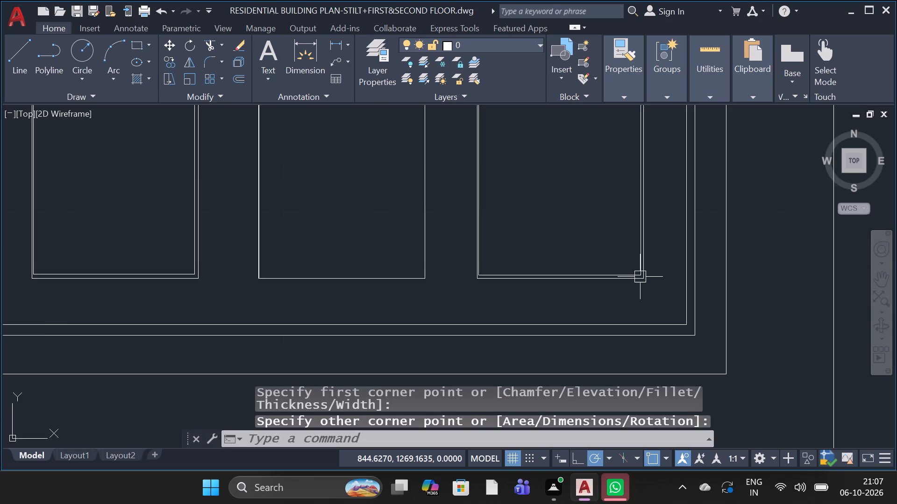
{"action": "scroll", "coordinate": [640, 277], "scroll_direction": "down", "scroll_amount": 2}
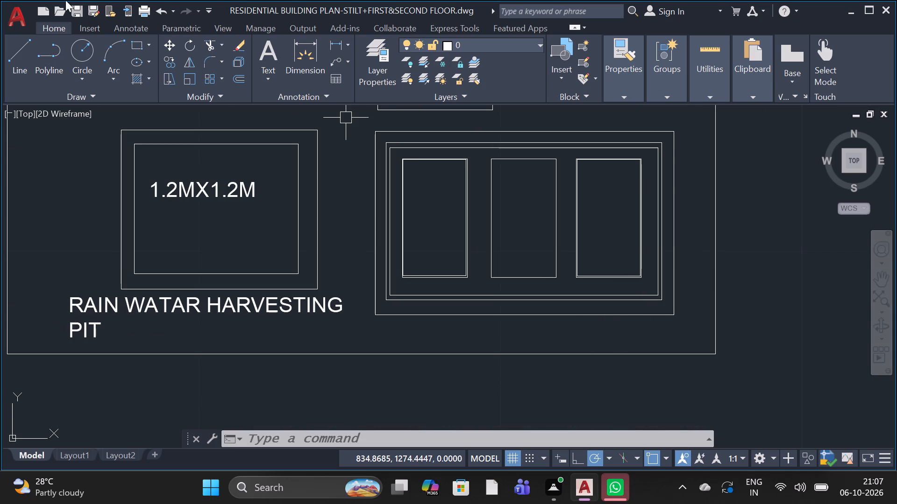
{"action": "left_click", "coordinate": [135, 47]}
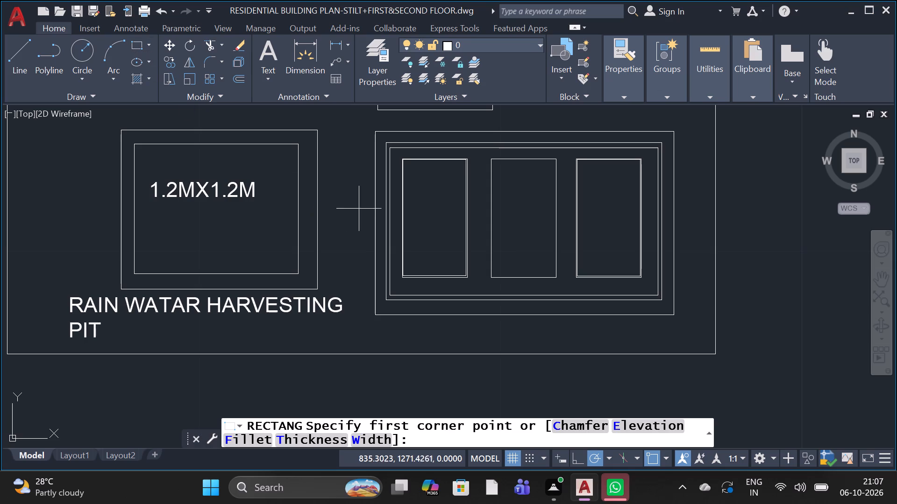
{"action": "scroll", "coordinate": [438, 213], "scroll_direction": "up", "scroll_amount": 2}
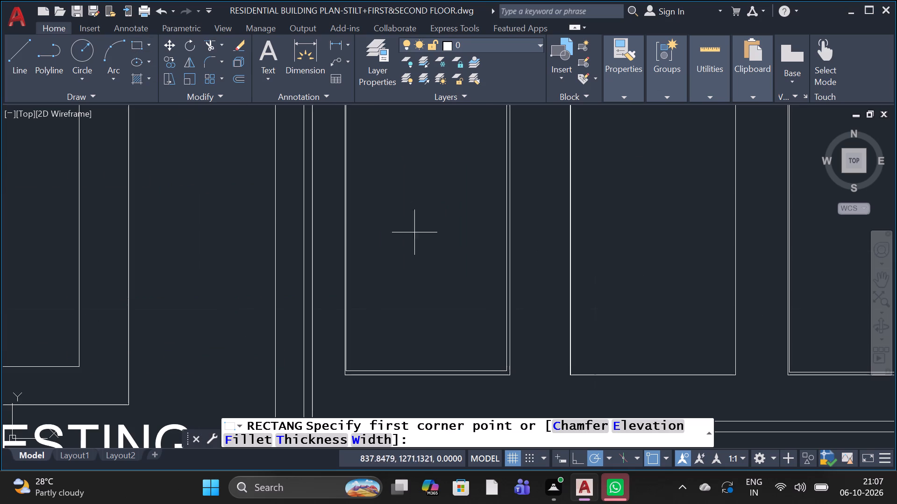
{"action": "left_click", "coordinate": [401, 241]}
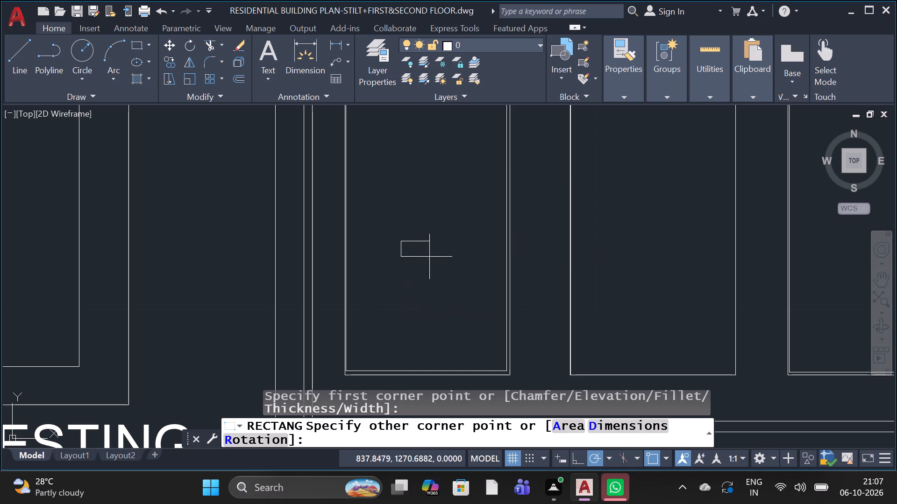
{"action": "left_click", "coordinate": [450, 290]}
Copy the small square from its top-edge midpoint horizontally about 5.91 units into the right panel.
{"action": "type", "text": "co"}
{"action": "key", "text": "space"}
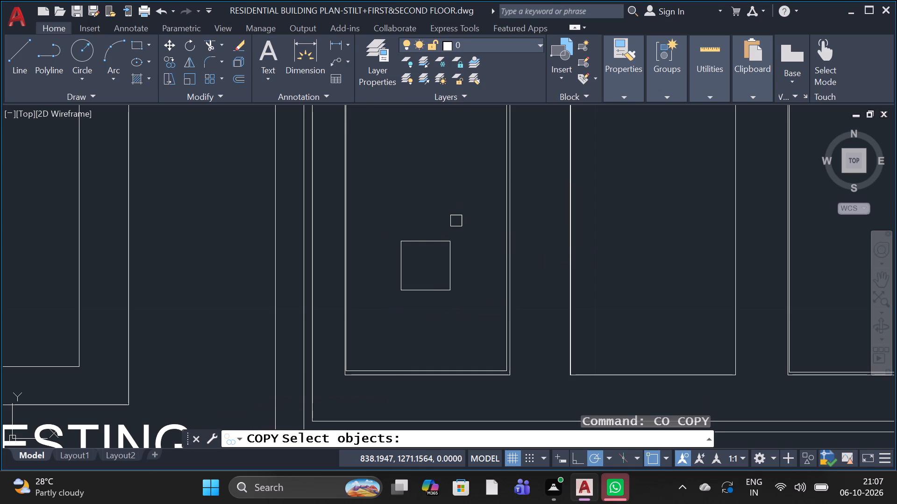
{"action": "left_click", "coordinate": [478, 221]}
{"action": "left_click", "coordinate": [370, 293]}
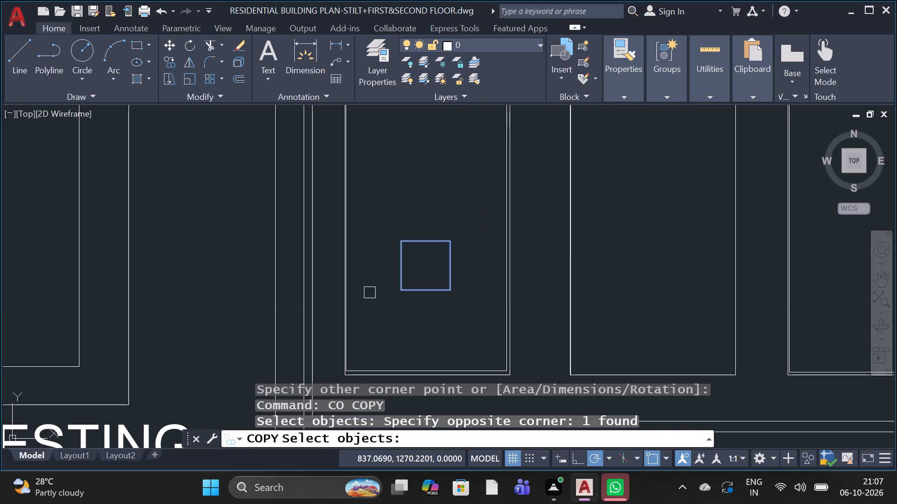
{"action": "key", "text": "space"}
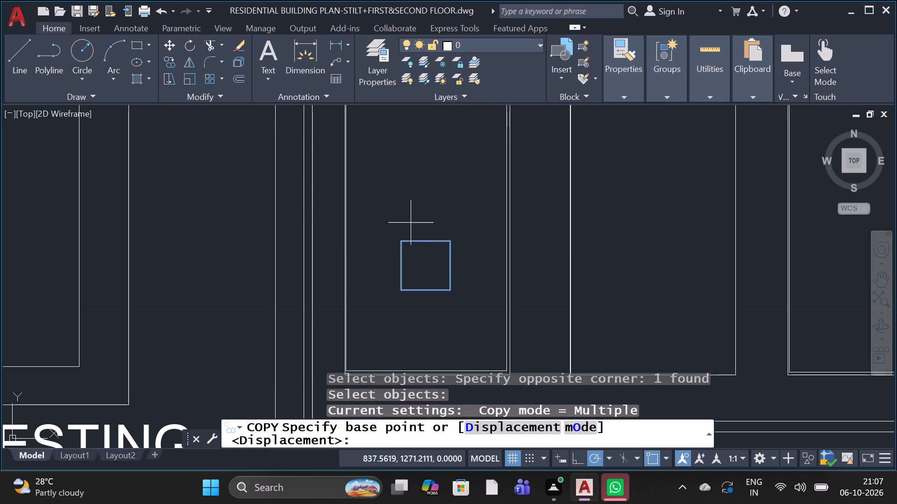
{"action": "left_click", "coordinate": [424, 241]}
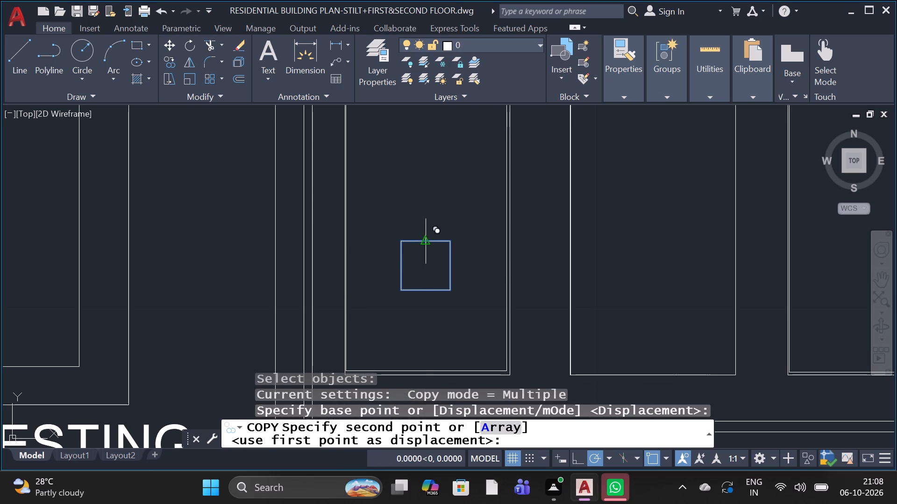
{"action": "scroll", "coordinate": [654, 281], "scroll_direction": "down", "scroll_amount": 2}
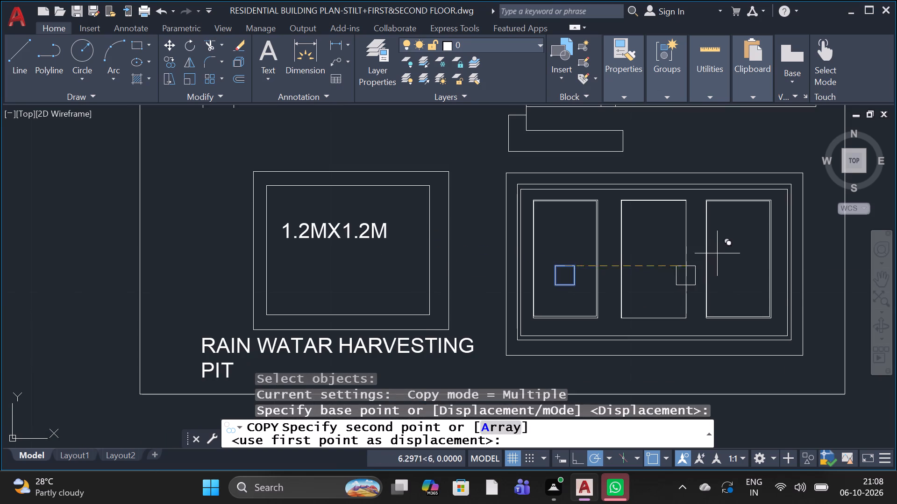
{"action": "scroll", "coordinate": [743, 273], "scroll_direction": "up", "scroll_amount": 2}
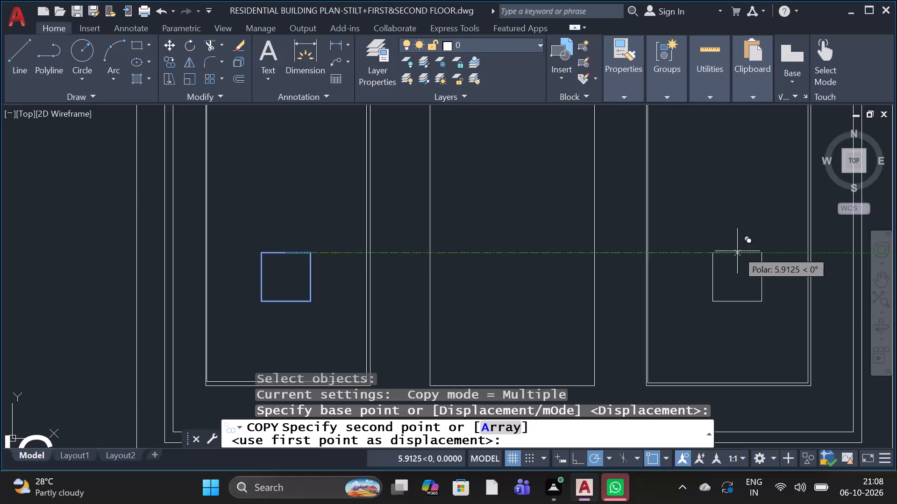
{"action": "left_click", "coordinate": [737, 250]}
{"action": "key", "text": "space"}
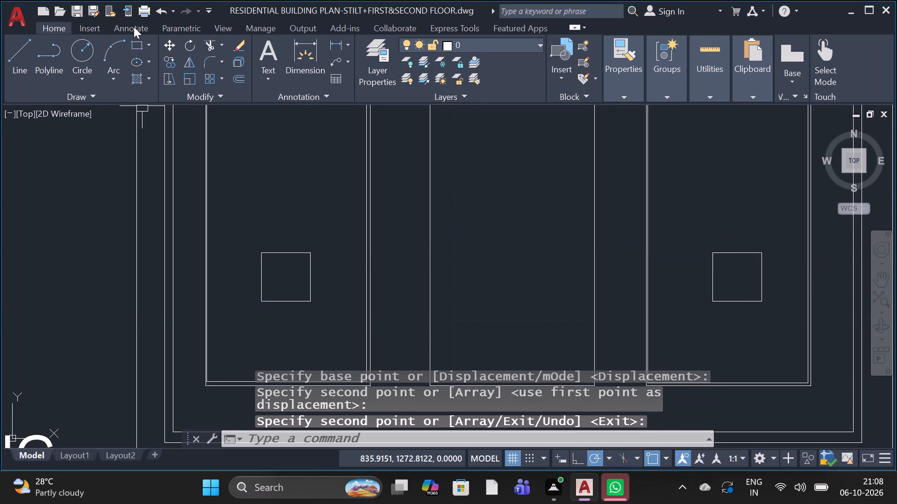
Draw a rectangle just inside the small square in the left panel, leaving a very thin margin.
{"action": "left_click", "coordinate": [141, 45]}
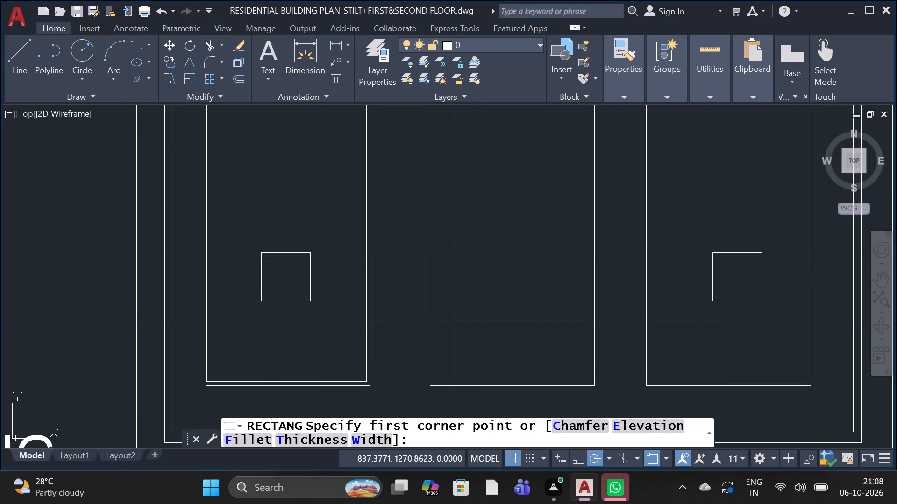
{"action": "scroll", "coordinate": [253, 259], "scroll_direction": "up", "scroll_amount": 3}
{"action": "scroll", "coordinate": [311, 275], "scroll_direction": "up", "scroll_amount": 2}
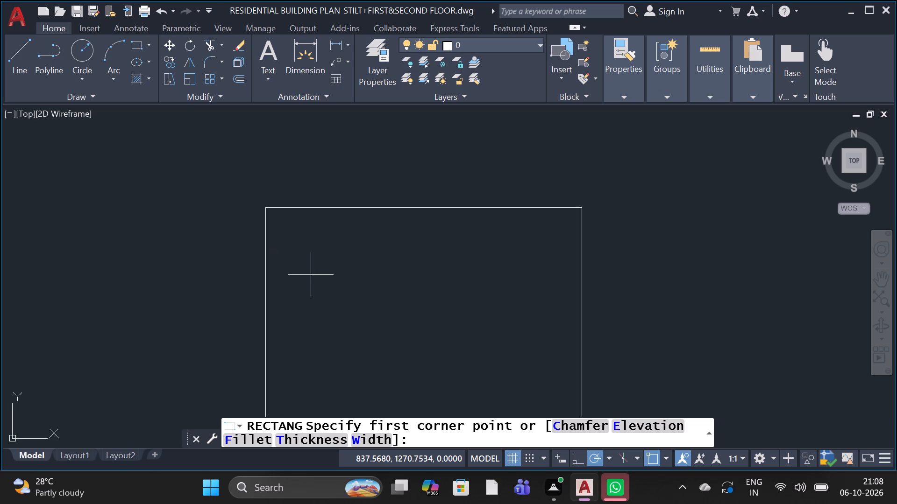
{"action": "scroll", "coordinate": [311, 275], "scroll_direction": "up", "scroll_amount": 2}
{"action": "scroll", "coordinate": [257, 235], "scroll_direction": "down", "scroll_amount": 3}
{"action": "scroll", "coordinate": [255, 210], "scroll_direction": "up", "scroll_amount": 2}
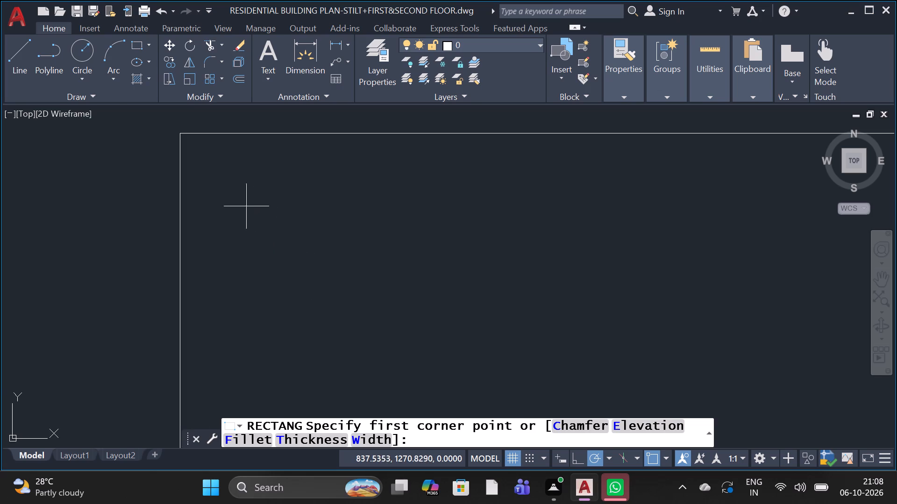
{"action": "left_click", "coordinate": [204, 159]}
{"action": "scroll", "coordinate": [342, 230], "scroll_direction": "down", "scroll_amount": 3}
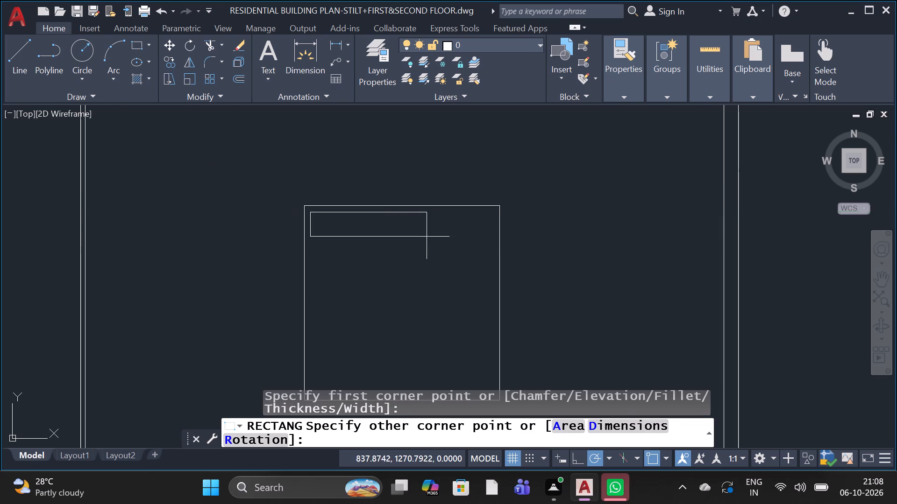
{"action": "scroll", "coordinate": [432, 249], "scroll_direction": "down", "scroll_amount": 2}
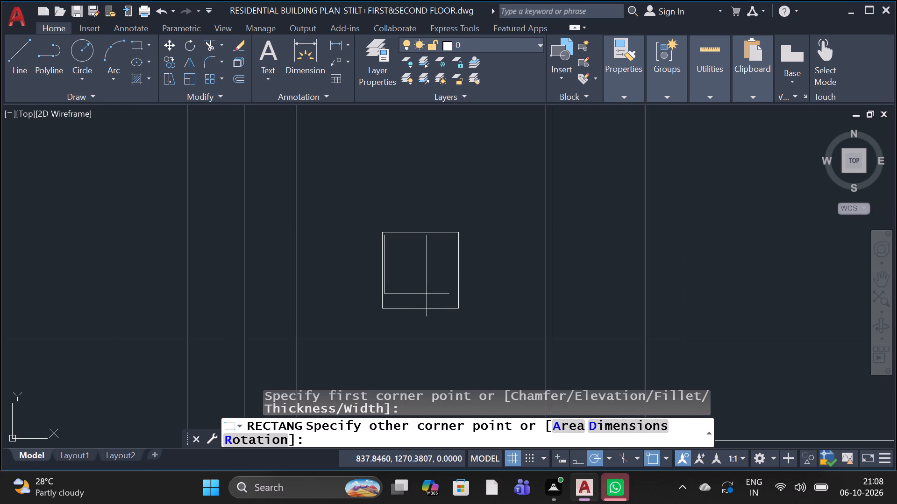
{"action": "scroll", "coordinate": [427, 294], "scroll_direction": "up", "scroll_amount": 3}
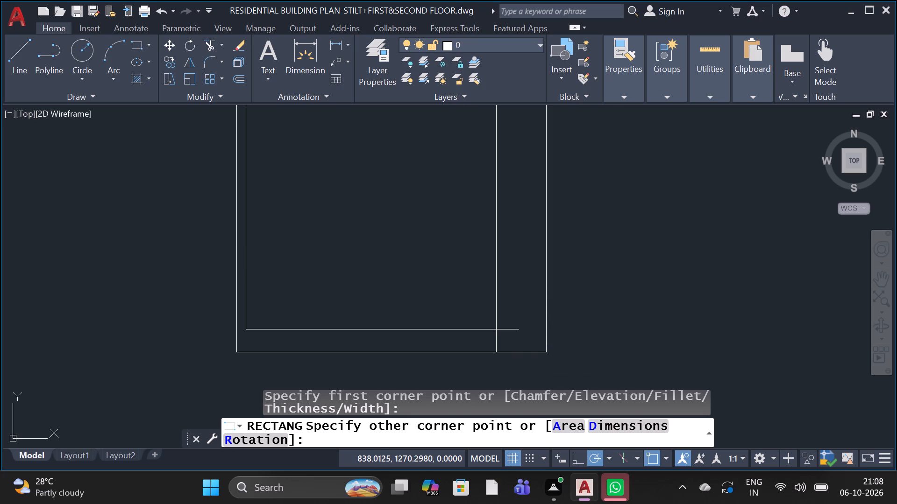
{"action": "left_click", "coordinate": [542, 345]}
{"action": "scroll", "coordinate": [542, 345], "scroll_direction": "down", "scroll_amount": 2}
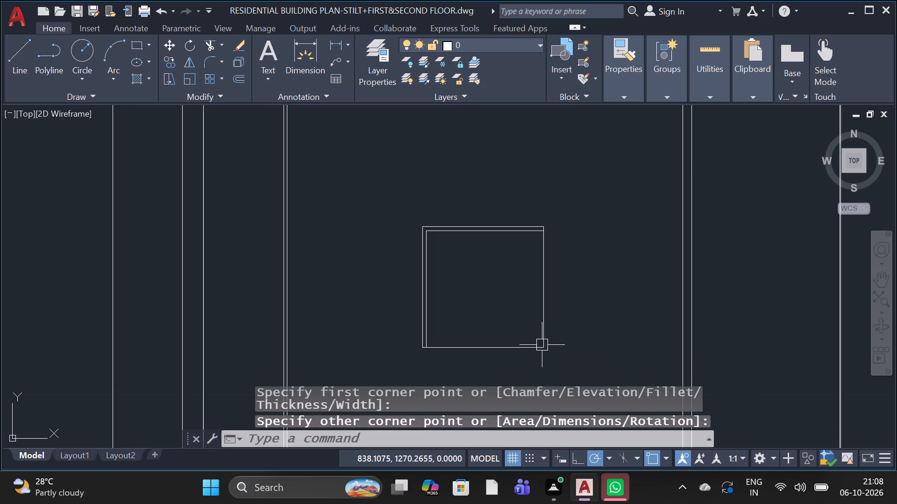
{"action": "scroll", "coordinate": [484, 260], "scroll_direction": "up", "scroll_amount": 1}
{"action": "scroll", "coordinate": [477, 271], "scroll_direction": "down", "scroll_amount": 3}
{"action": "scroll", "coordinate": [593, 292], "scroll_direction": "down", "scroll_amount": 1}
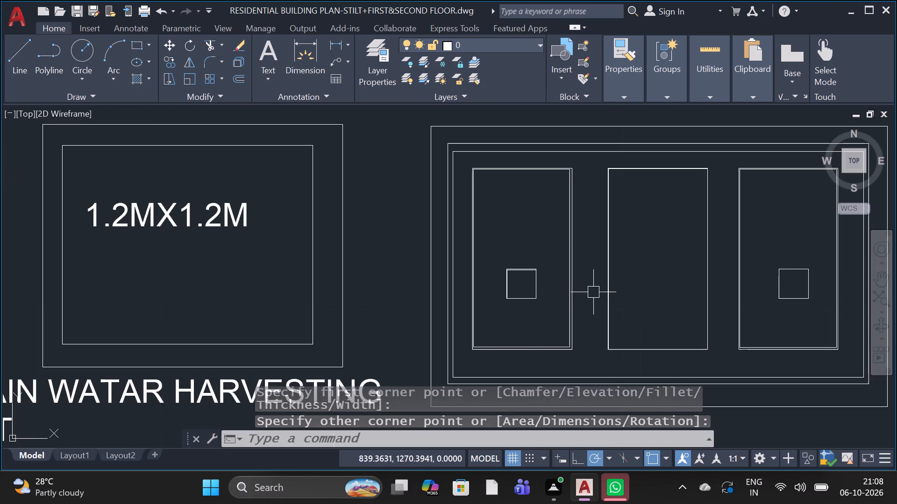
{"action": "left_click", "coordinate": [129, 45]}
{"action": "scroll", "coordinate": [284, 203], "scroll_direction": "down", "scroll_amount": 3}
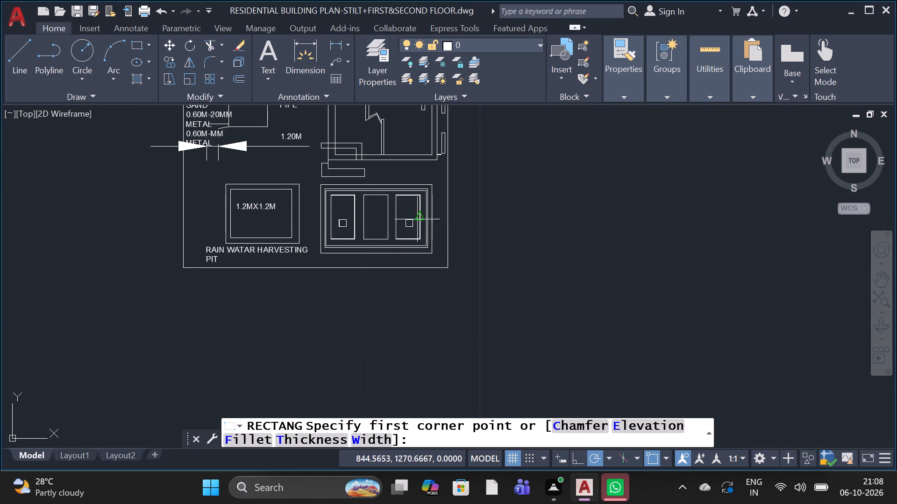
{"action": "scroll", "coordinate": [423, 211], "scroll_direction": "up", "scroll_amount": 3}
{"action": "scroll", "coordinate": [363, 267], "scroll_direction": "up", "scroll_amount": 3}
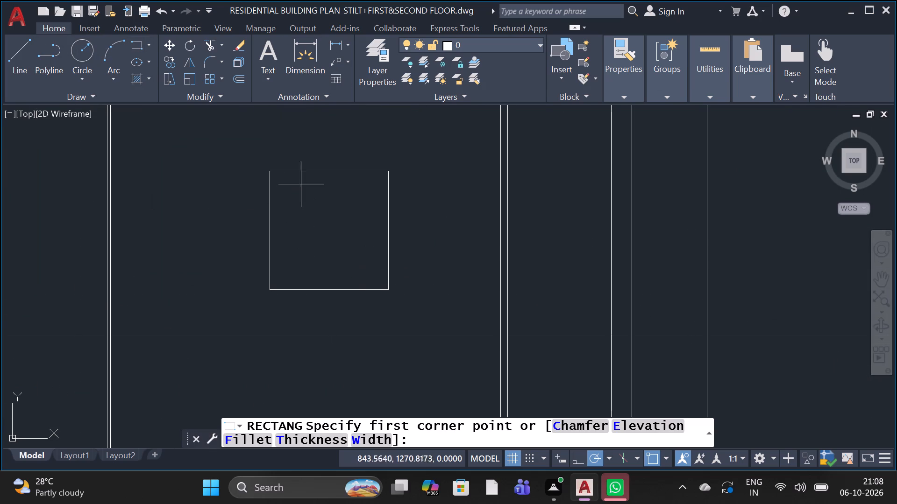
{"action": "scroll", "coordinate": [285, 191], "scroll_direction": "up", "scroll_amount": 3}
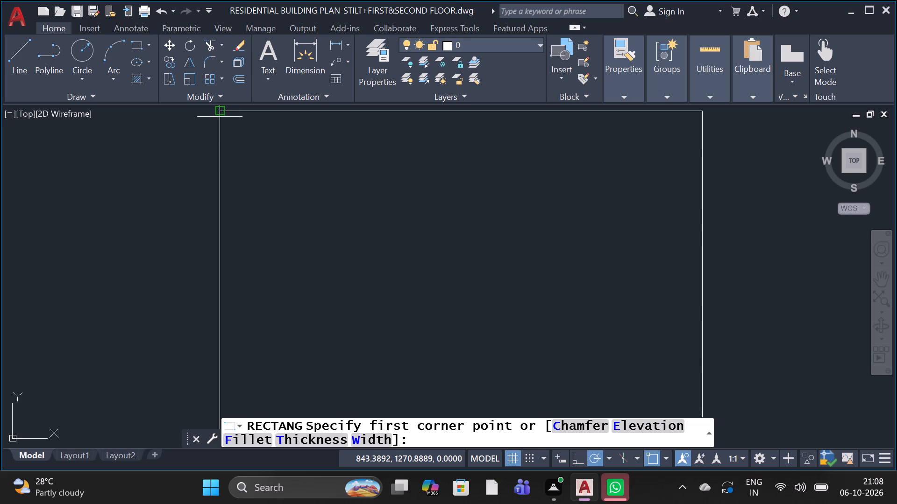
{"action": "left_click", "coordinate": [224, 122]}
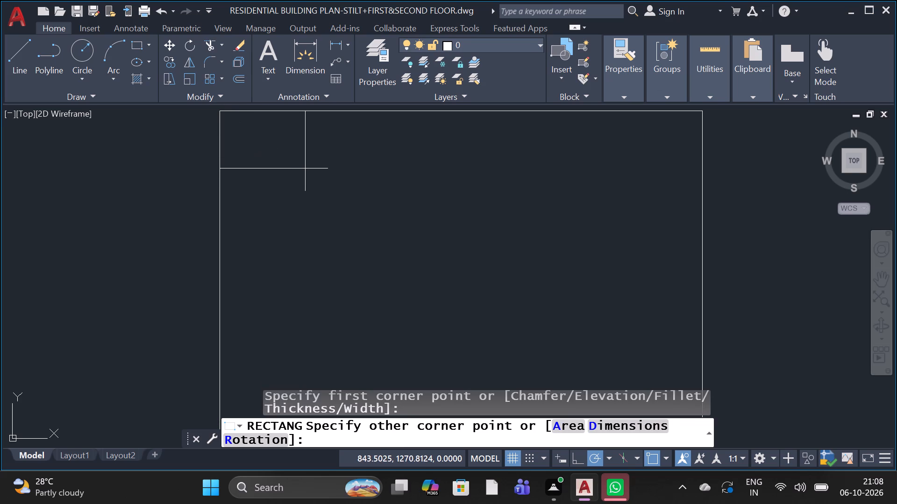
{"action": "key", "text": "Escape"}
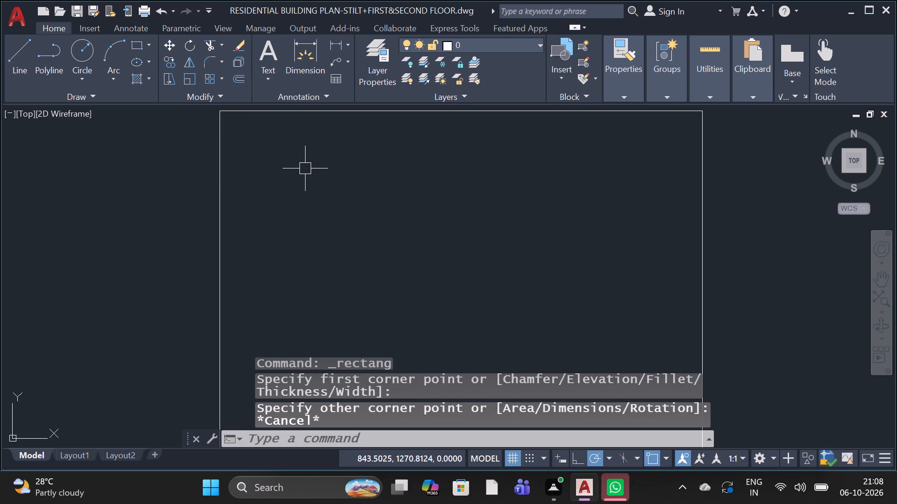
Draw a rectangle just inside the small square in the right panel, leaving a thin margin on all sides.
{"action": "left_click", "coordinate": [139, 43]}
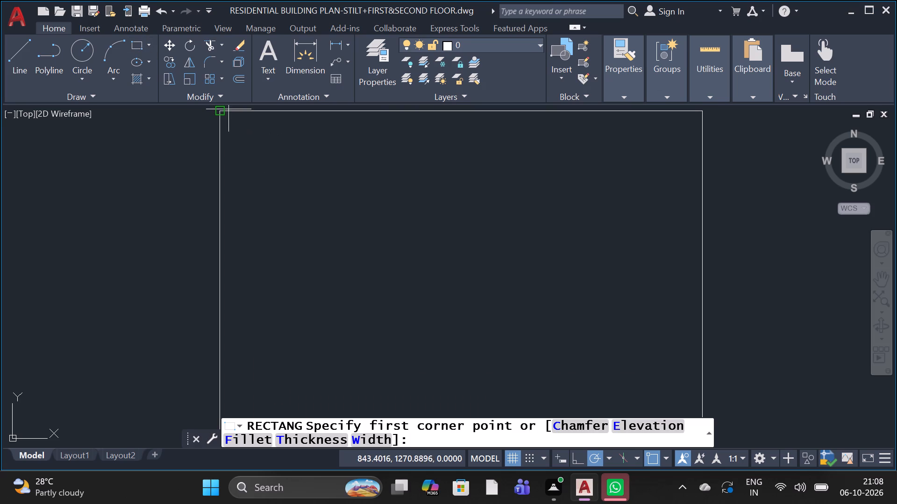
{"action": "left_click", "coordinate": [234, 131]}
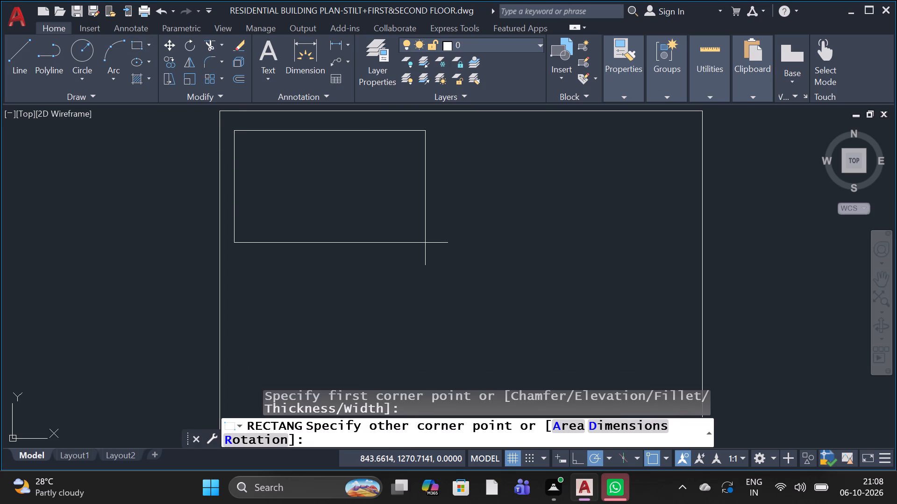
{"action": "scroll", "coordinate": [436, 243], "scroll_direction": "down", "scroll_amount": 3}
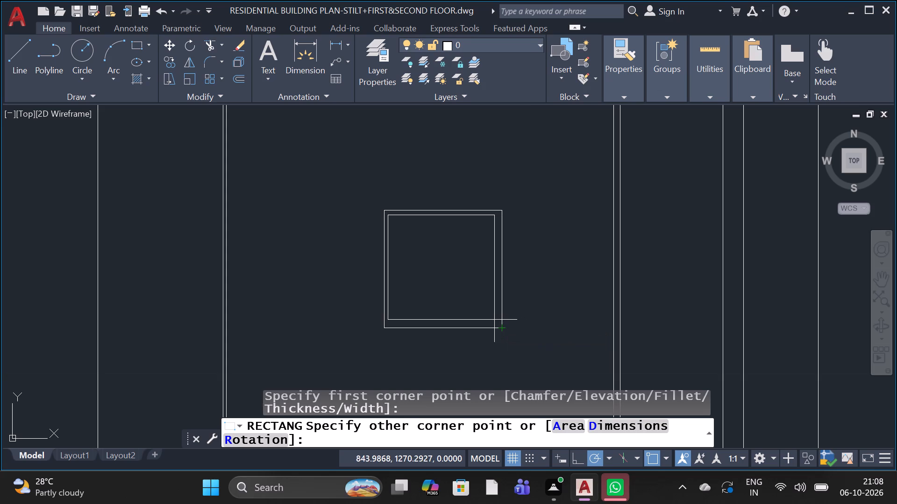
{"action": "left_click", "coordinate": [494, 319]}
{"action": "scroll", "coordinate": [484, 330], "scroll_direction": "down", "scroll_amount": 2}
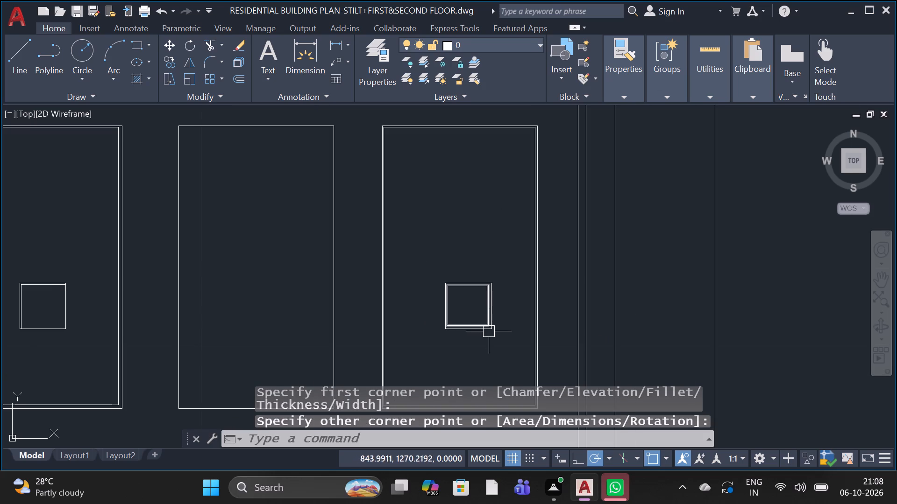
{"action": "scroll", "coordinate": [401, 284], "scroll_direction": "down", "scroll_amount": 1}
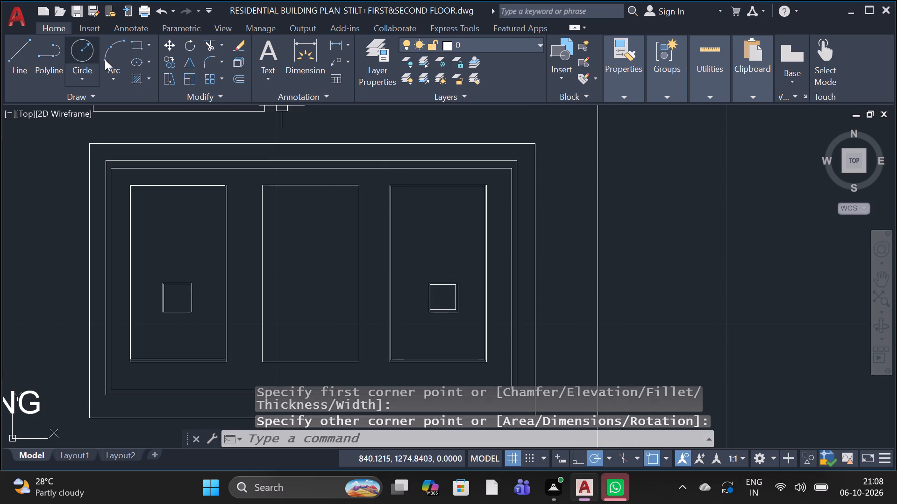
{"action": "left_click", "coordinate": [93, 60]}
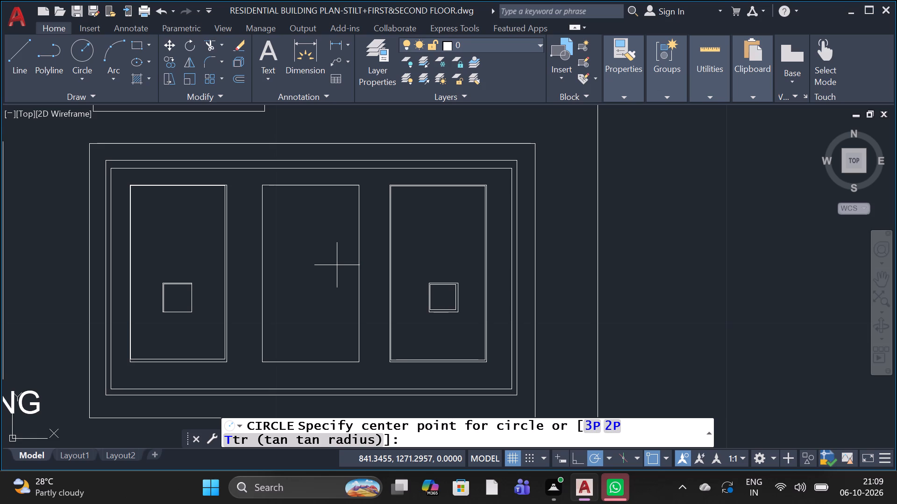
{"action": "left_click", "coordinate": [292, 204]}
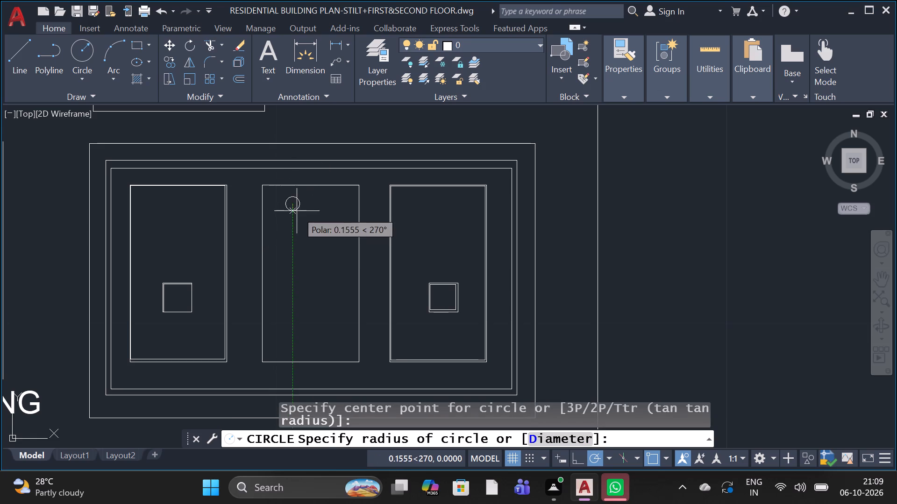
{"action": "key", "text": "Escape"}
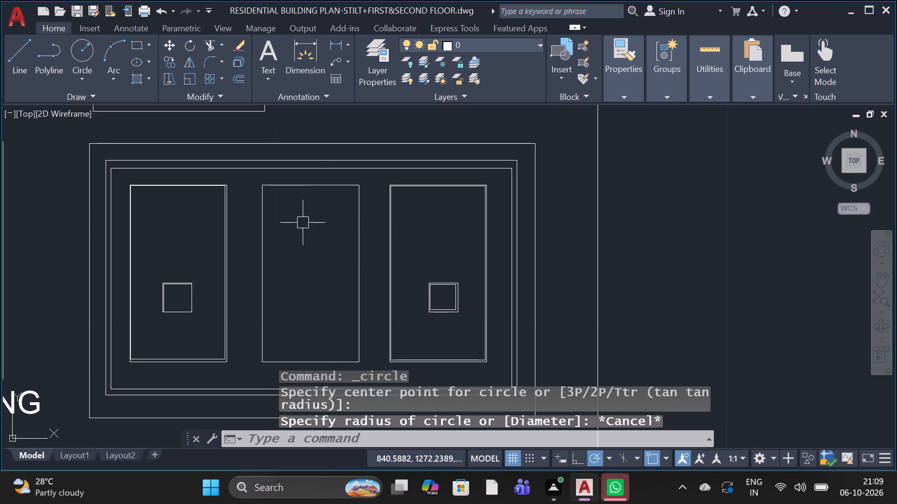
Draw a circle of radius about 0.37 near the top of the middle panel, centred across its width.
{"action": "left_click", "coordinate": [73, 57]}
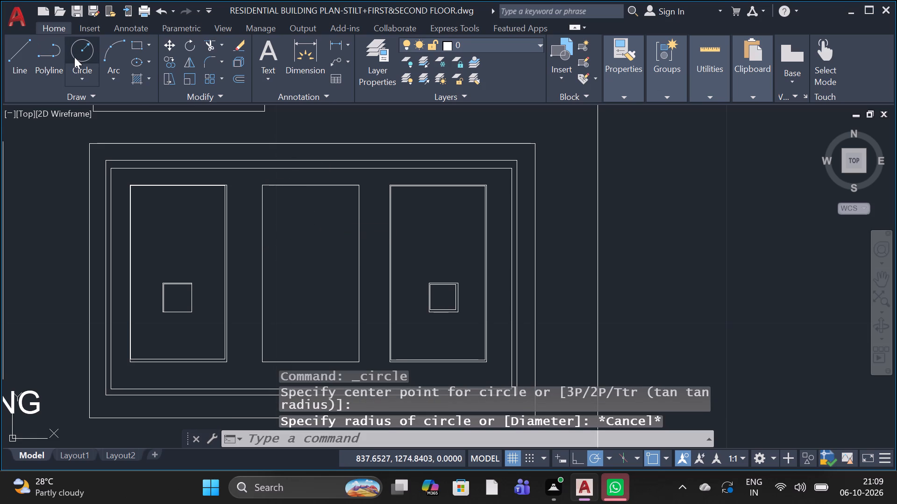
{"action": "left_click", "coordinate": [309, 215]}
{"action": "left_click", "coordinate": [314, 231]}
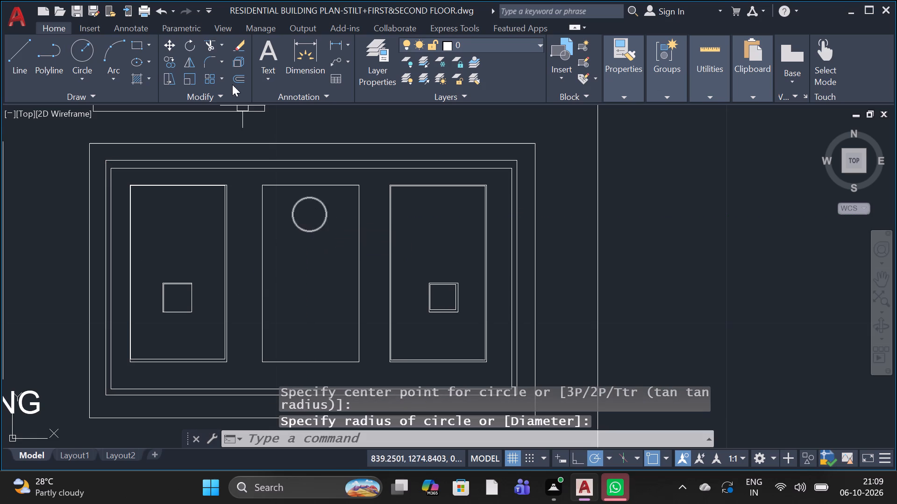
Draw a concentric circle inside the middle panel's circle, at about half its radius.
{"action": "left_click", "coordinate": [86, 44]}
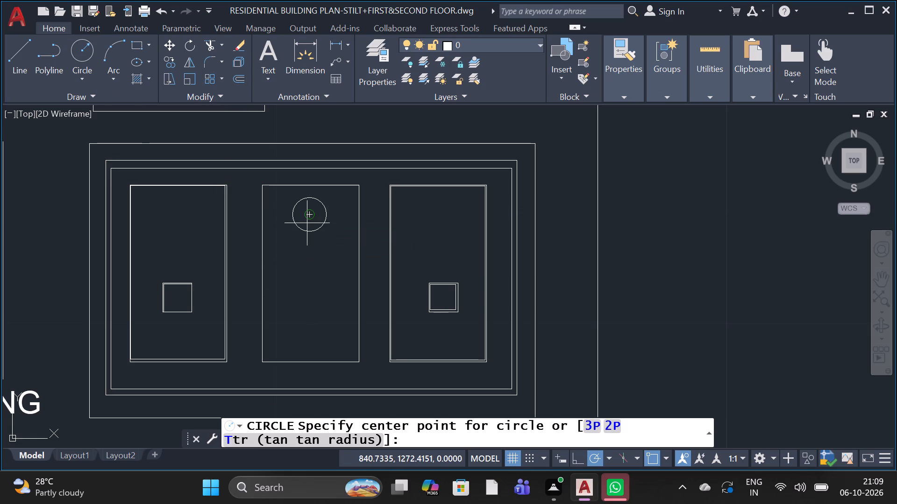
{"action": "left_click", "coordinate": [307, 217]}
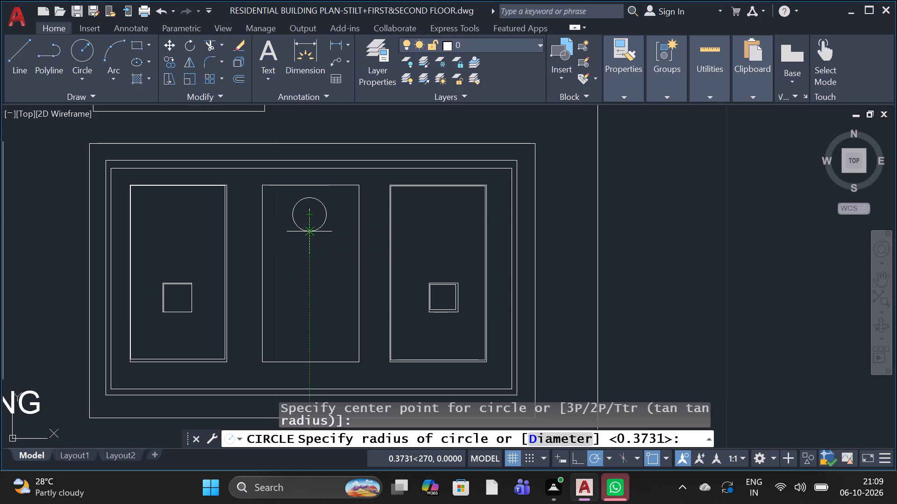
{"action": "left_click", "coordinate": [313, 223]}
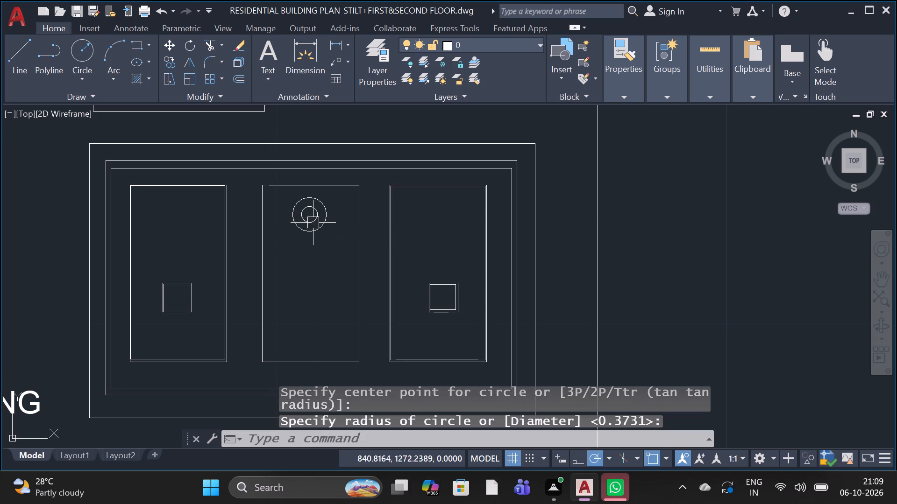
Draw a three-sided line box about 0.41 units wide against the right panel's inner right edge, just below its top corner.
{"action": "scroll", "coordinate": [274, 317], "scroll_direction": "down", "scroll_amount": 1}
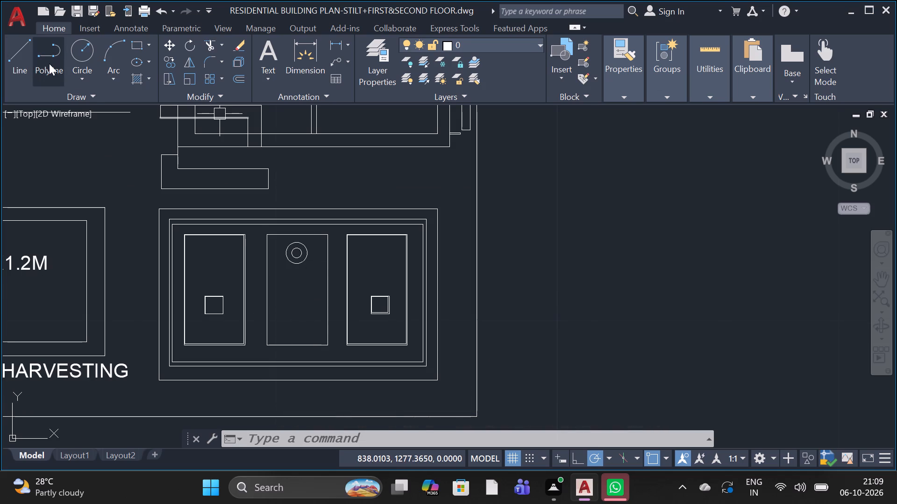
{"action": "left_click", "coordinate": [19, 60]}
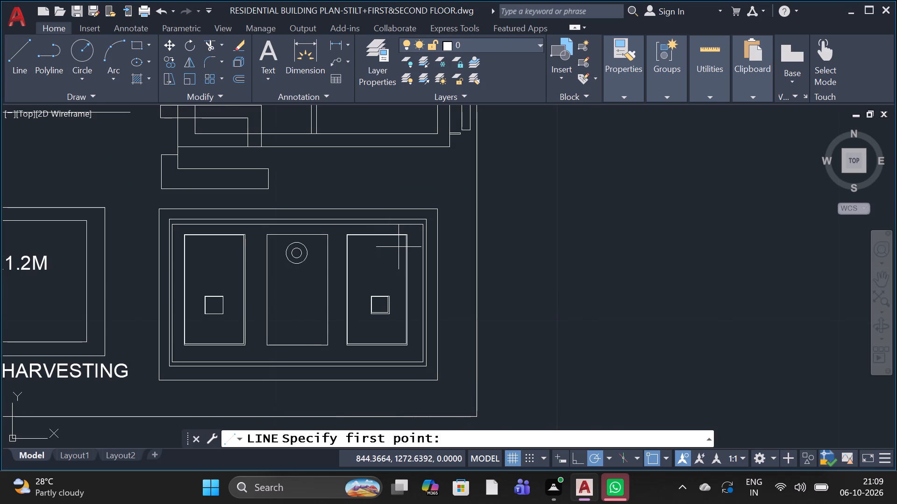
{"action": "scroll", "coordinate": [405, 247], "scroll_direction": "up", "scroll_amount": 1}
{"action": "left_click", "coordinate": [406, 252]}
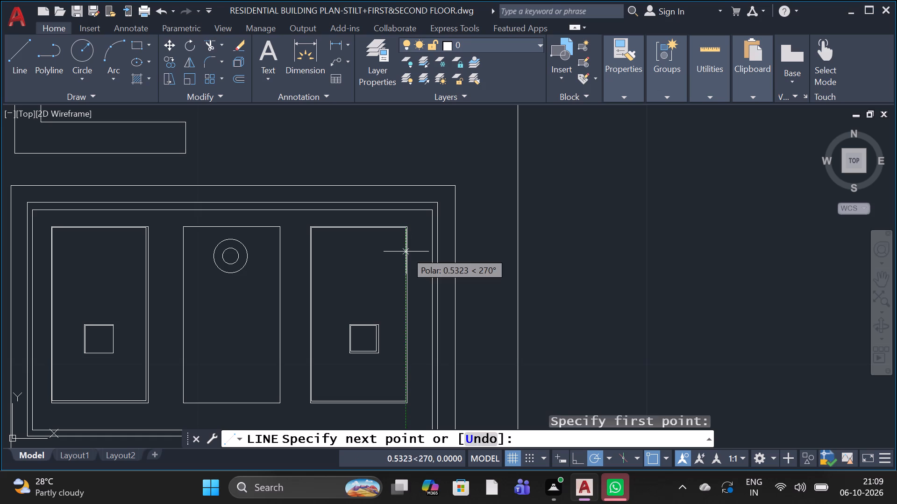
{"action": "left_click", "coordinate": [406, 252]}
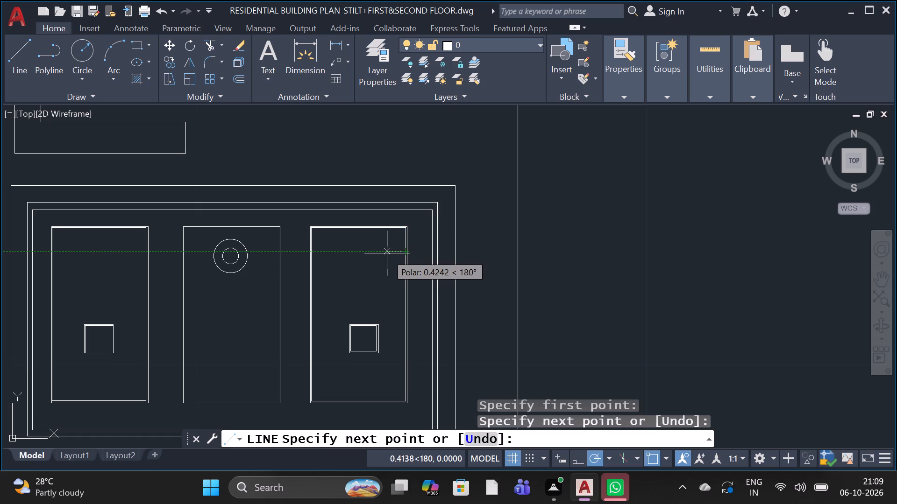
{"action": "left_click", "coordinate": [387, 253]}
{"action": "left_click", "coordinate": [391, 269]}
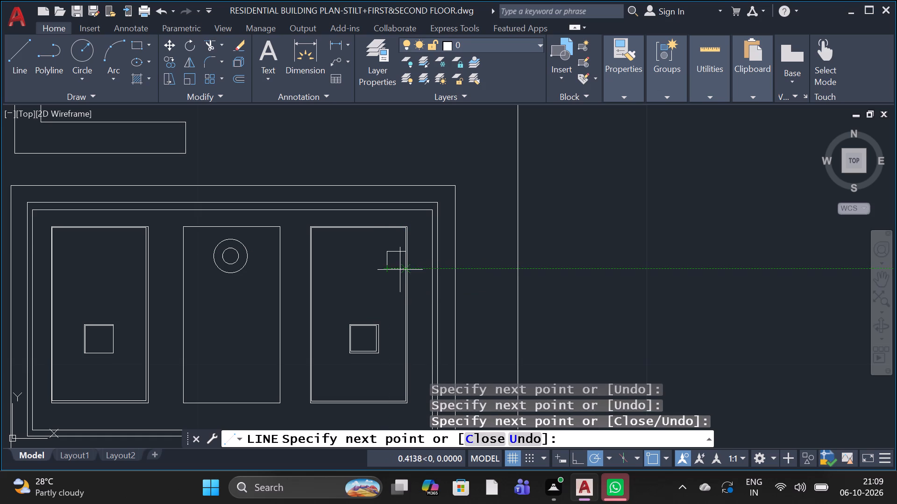
{"action": "left_click", "coordinate": [403, 272]}
{"action": "key", "text": "space"}
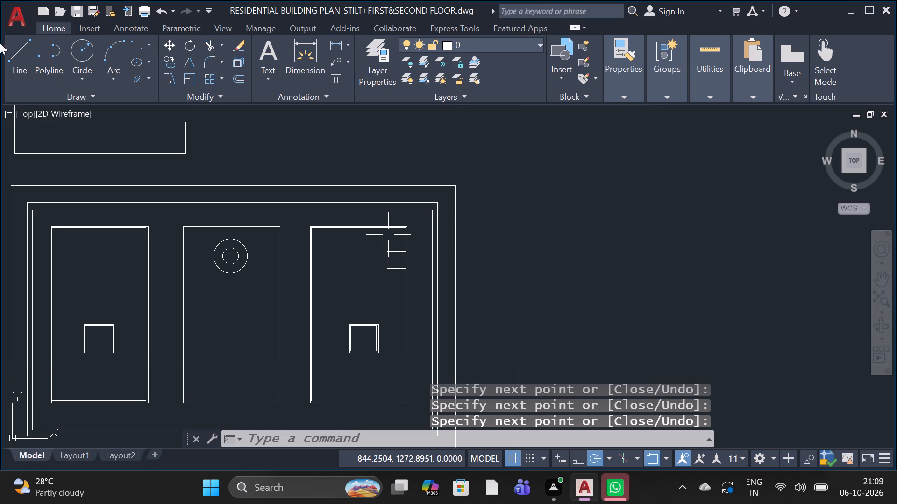
Draw a three-sided line box about 0.38 units wide against the left panel's inner left edge, just below its top corner.
{"action": "left_click", "coordinate": [8, 59]}
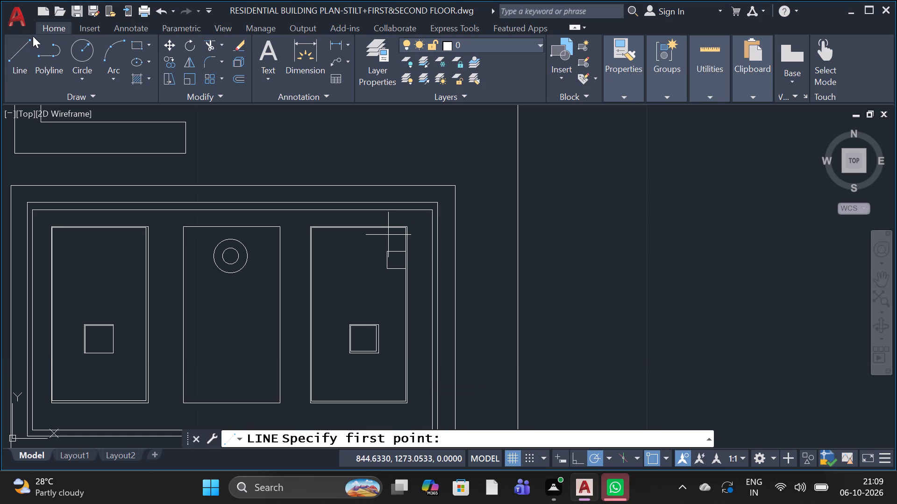
{"action": "scroll", "coordinate": [33, 36], "scroll_direction": "down", "scroll_amount": 1}
{"action": "scroll", "coordinate": [71, 230], "scroll_direction": "up", "scroll_amount": 1}
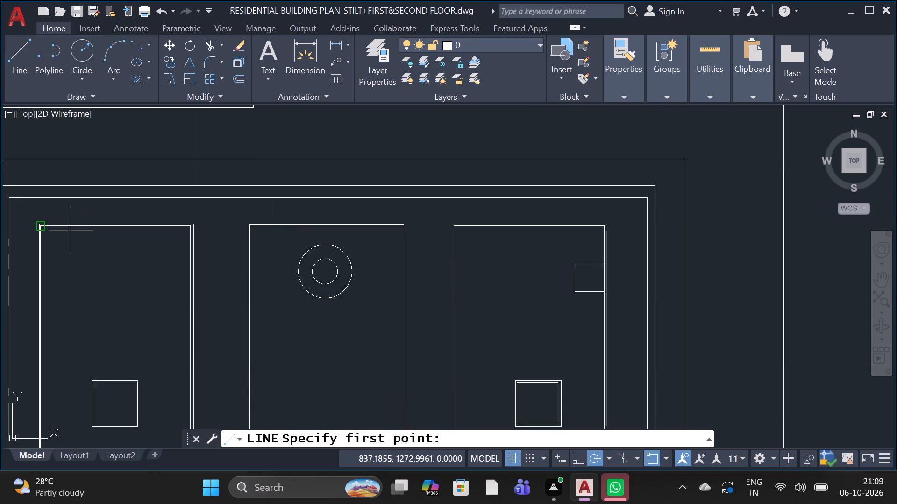
{"action": "scroll", "coordinate": [71, 230], "scroll_direction": "up", "scroll_amount": 1}
{"action": "scroll", "coordinate": [71, 230], "scroll_direction": "down", "scroll_amount": 2}
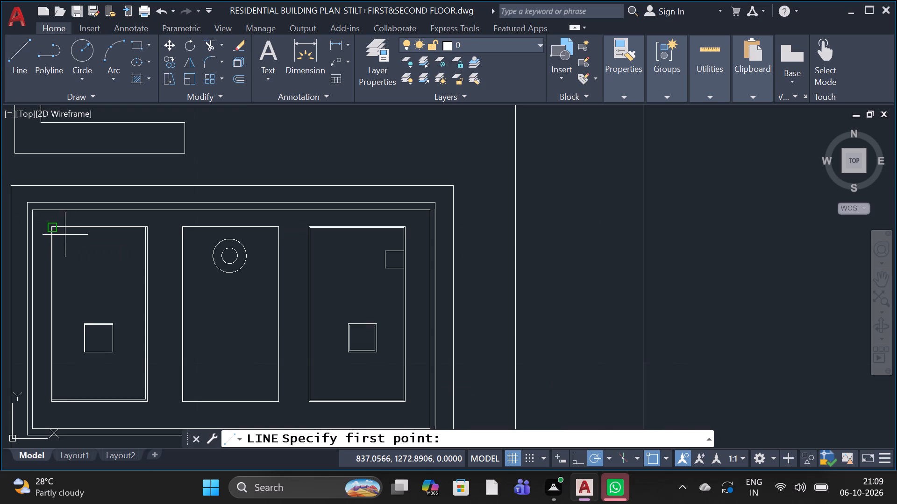
{"action": "scroll", "coordinate": [65, 235], "scroll_direction": "up", "scroll_amount": 1}
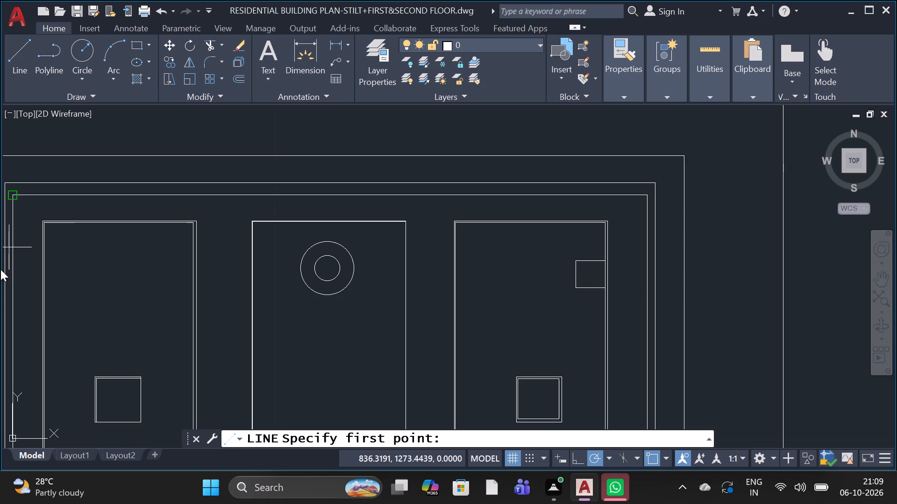
{"action": "left_click", "coordinate": [48, 224]}
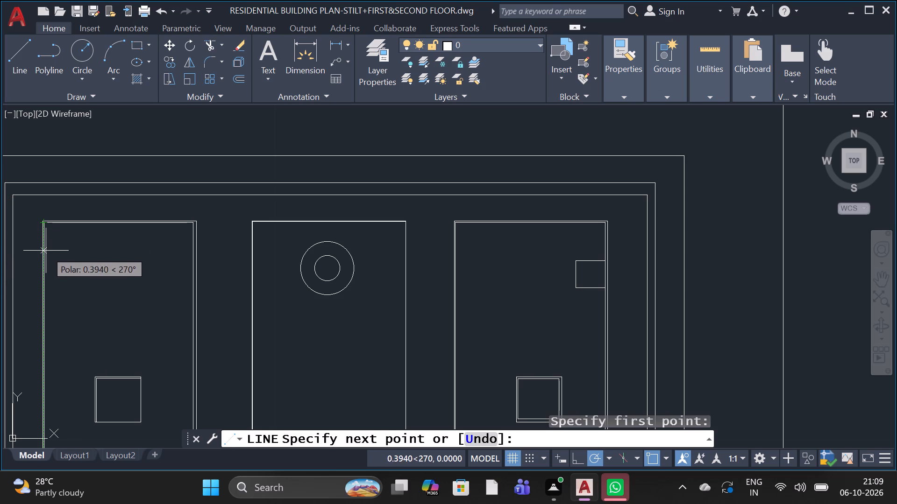
{"action": "left_click", "coordinate": [46, 251]}
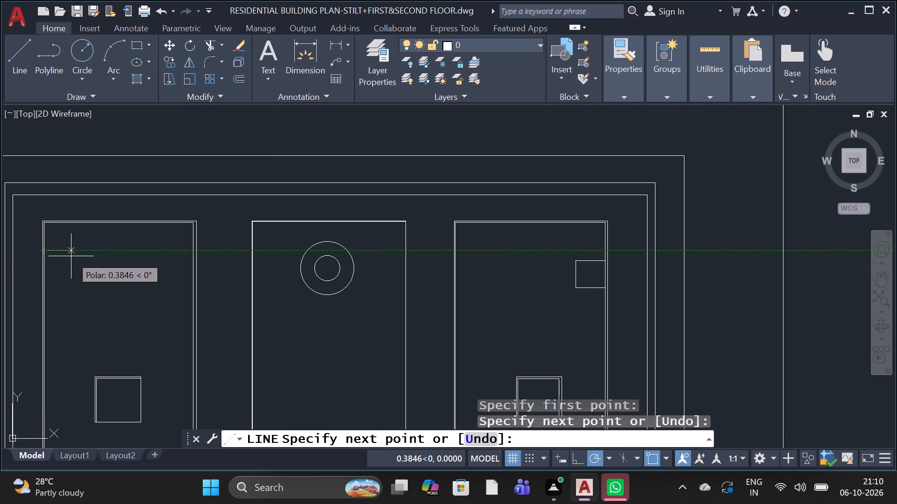
{"action": "left_click", "coordinate": [71, 256]}
{"action": "left_click", "coordinate": [72, 270]}
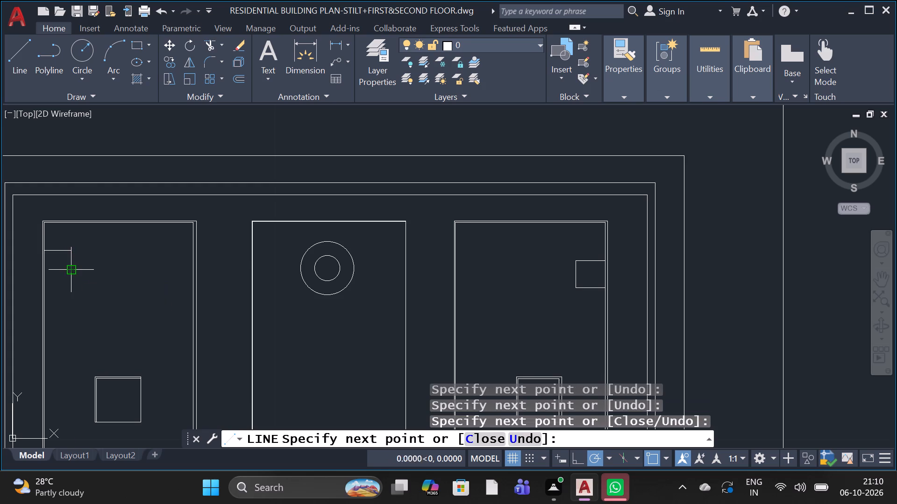
{"action": "left_click", "coordinate": [42, 271]}
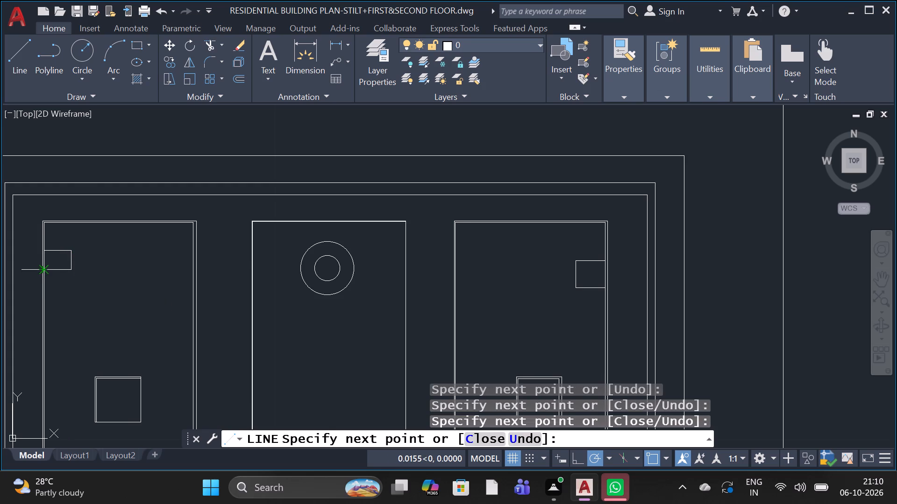
{"action": "key", "text": "space"}
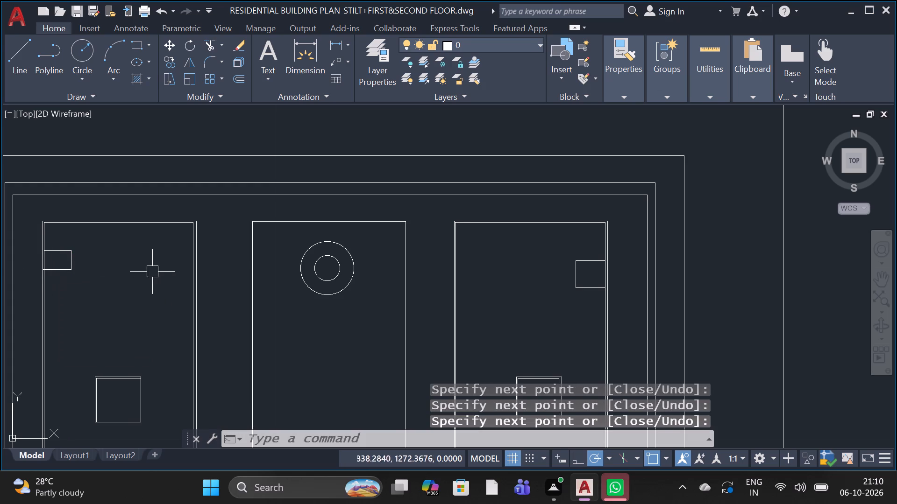
Draw a three-sided line box about 0.62 units wide projecting outward from the outermost rectangle's right edge, near the upper part.
{"action": "left_click", "coordinate": [31, 55]}
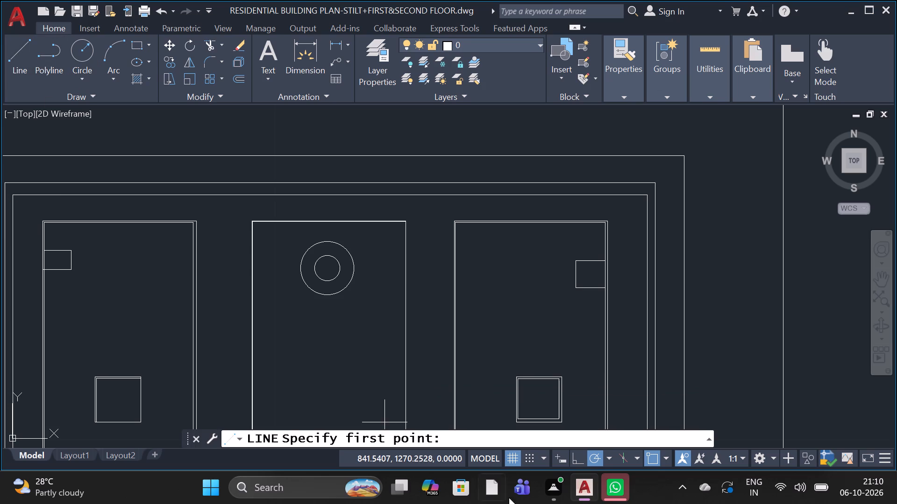
{"action": "scroll", "coordinate": [703, 327], "scroll_direction": "down", "scroll_amount": 1}
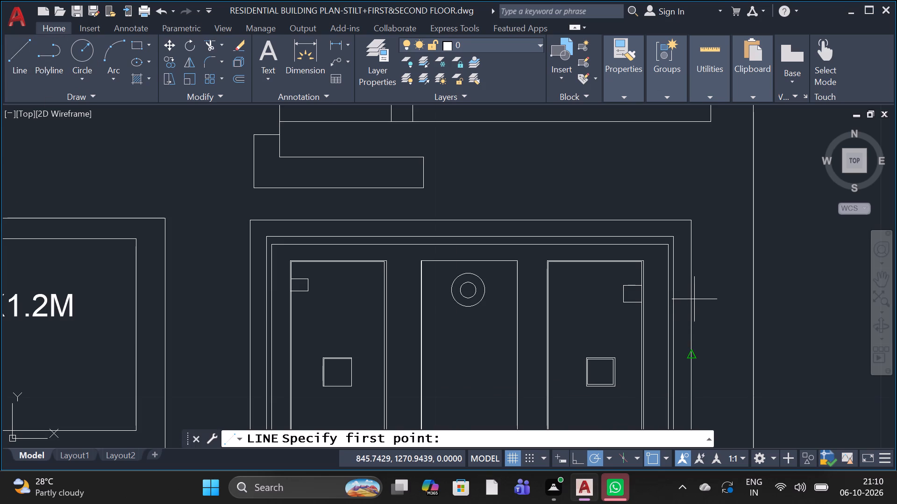
{"action": "left_click", "coordinate": [693, 279]}
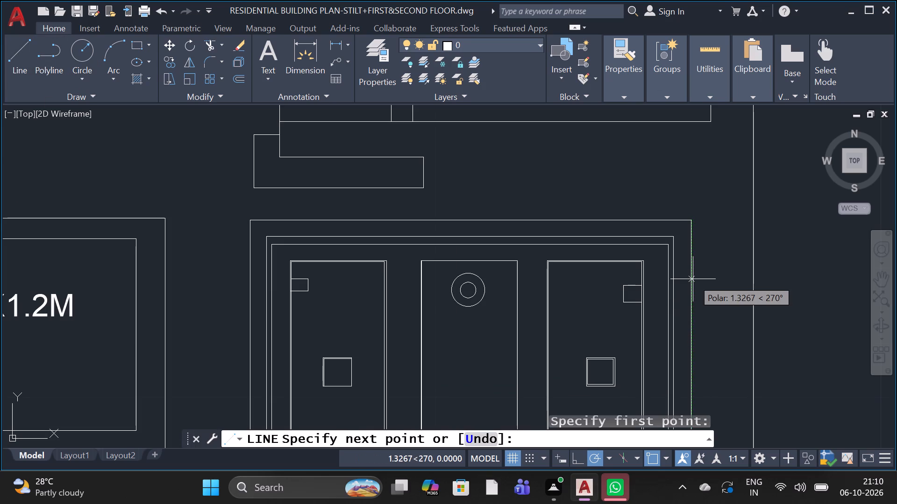
{"action": "left_click", "coordinate": [693, 280]}
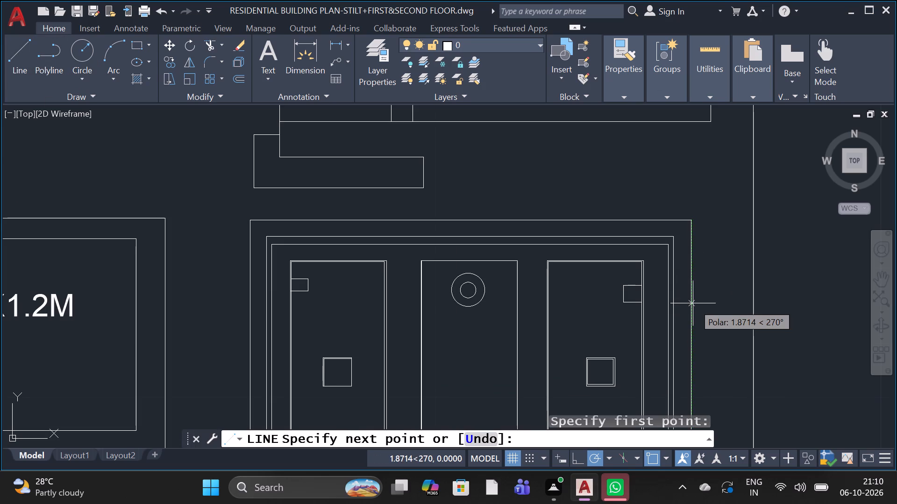
{"action": "left_click", "coordinate": [690, 286]}
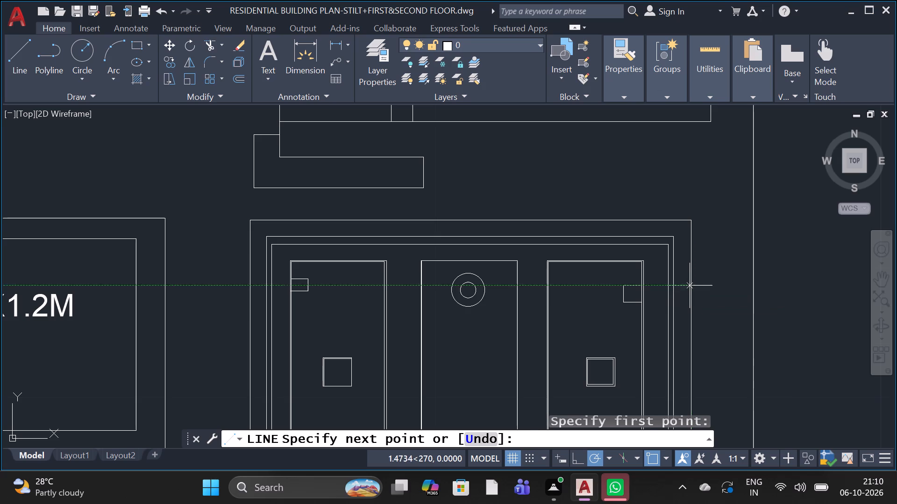
{"action": "left_click", "coordinate": [719, 287]}
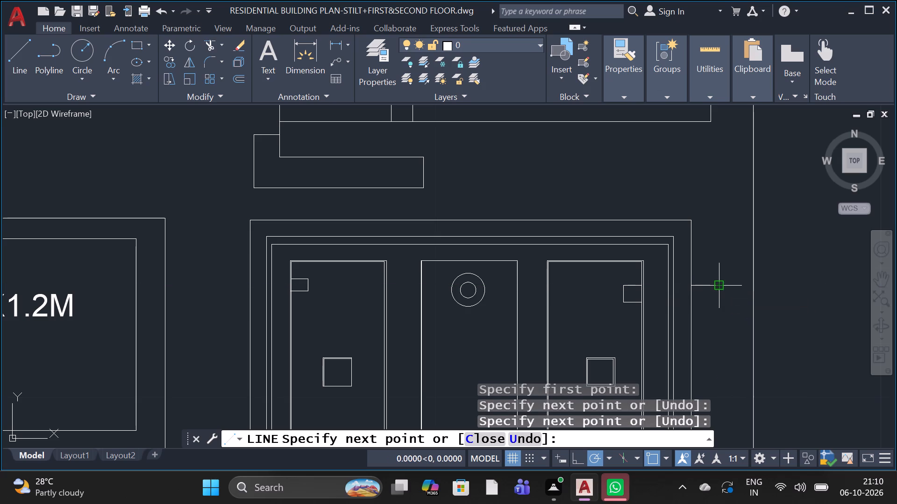
{"action": "left_click", "coordinate": [717, 306]}
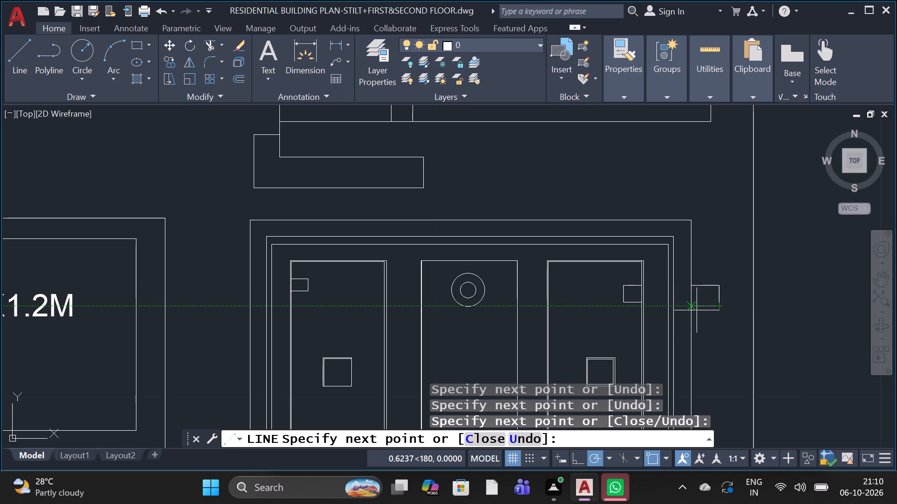
{"action": "left_click", "coordinate": [697, 310]}
{"action": "key", "text": "space"}
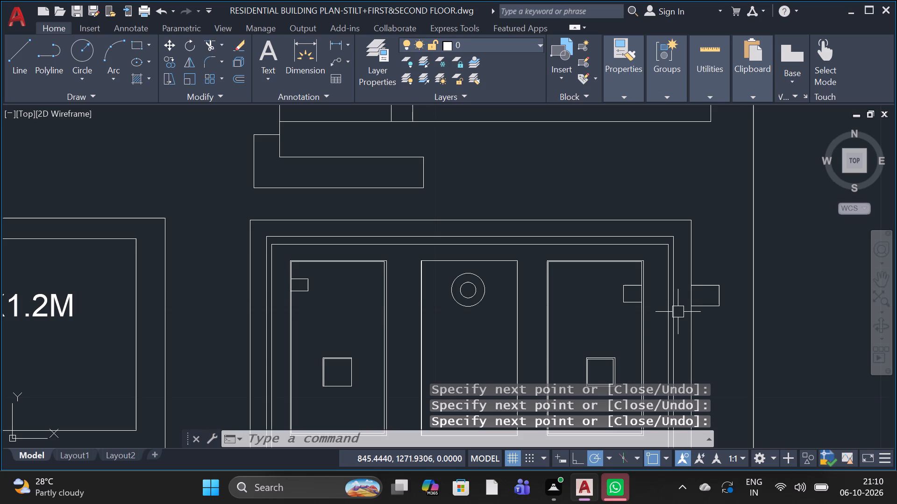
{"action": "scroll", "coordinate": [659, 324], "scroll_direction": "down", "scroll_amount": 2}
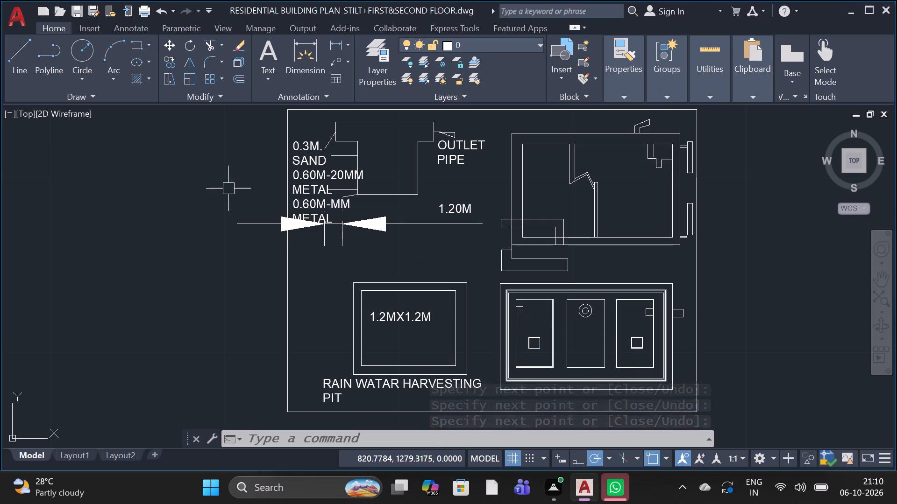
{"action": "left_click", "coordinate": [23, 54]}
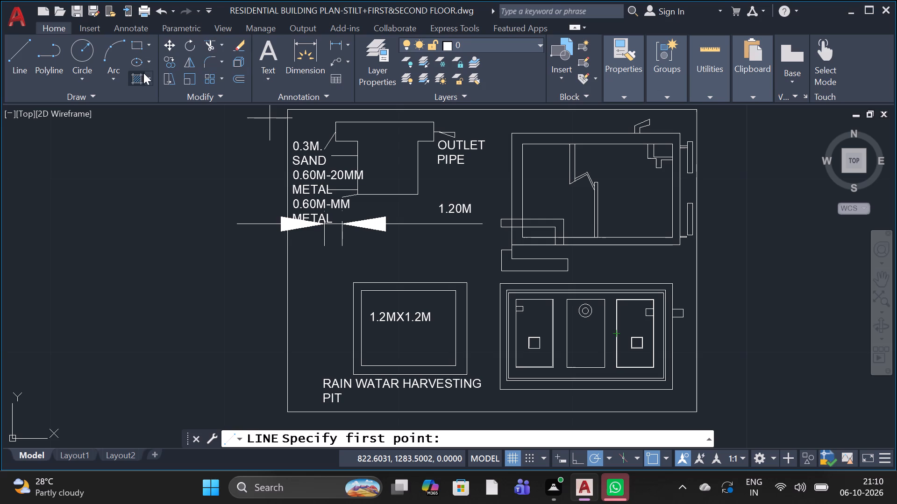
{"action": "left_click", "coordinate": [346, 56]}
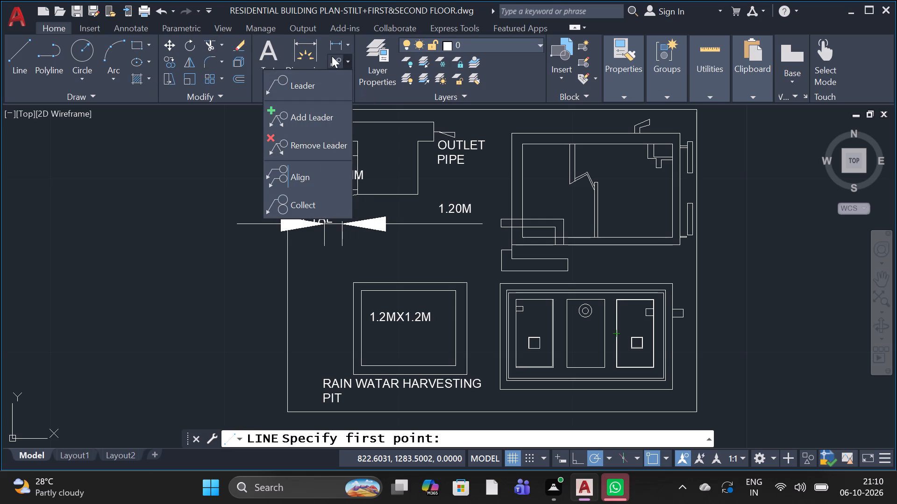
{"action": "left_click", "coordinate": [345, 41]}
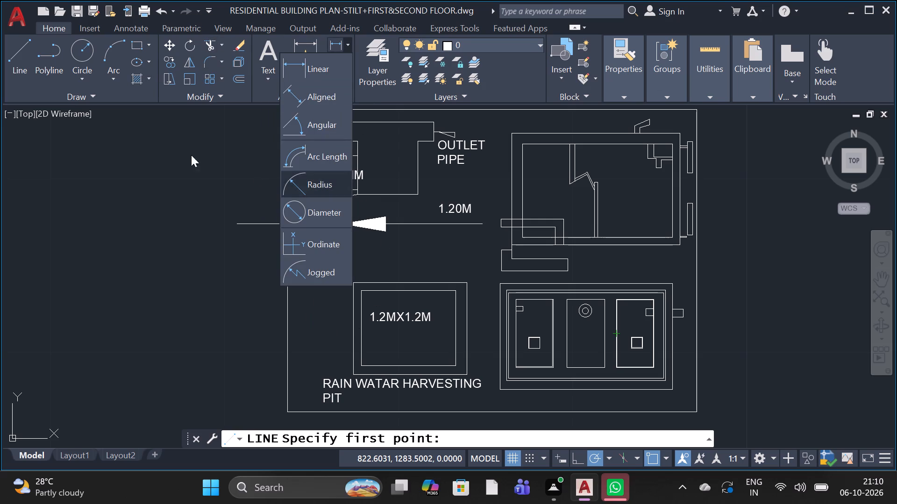
Draw a closed horizontal strip about 11.1 by 0.2 units across the three panels' bottom edges, extending past the outer rectangle on both sides.
{"action": "left_click", "coordinate": [17, 63]}
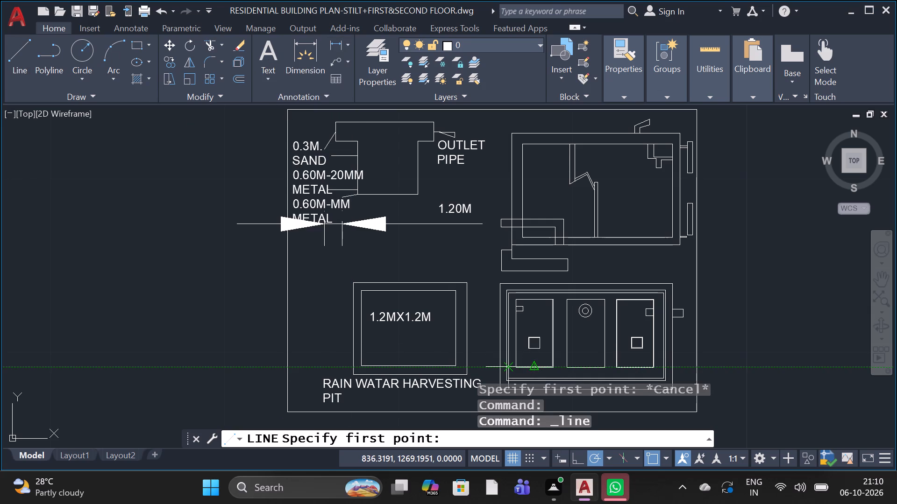
{"action": "left_click", "coordinate": [489, 368]}
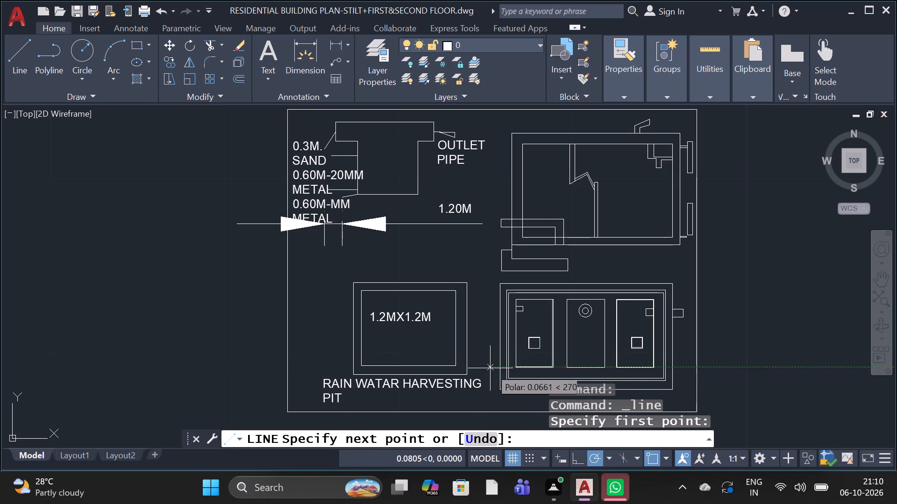
{"action": "left_click", "coordinate": [683, 363]}
{"action": "scroll", "coordinate": [683, 375], "scroll_direction": "up", "scroll_amount": 2}
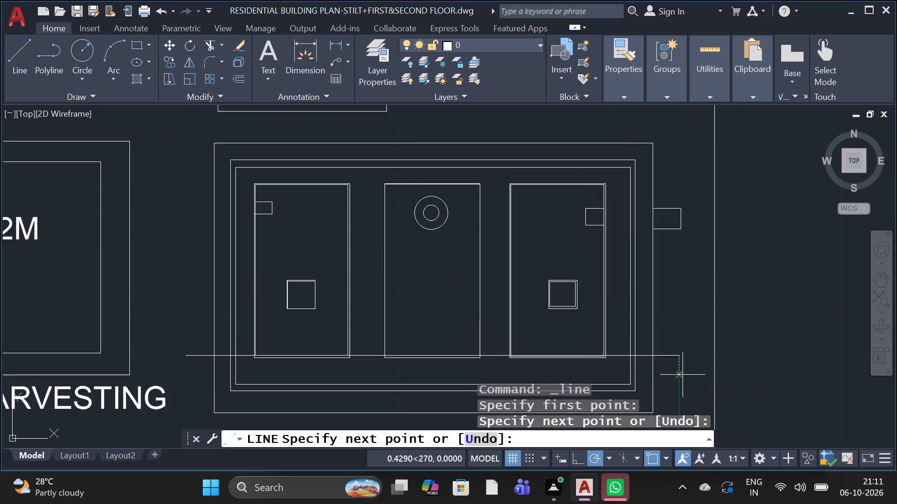
{"action": "scroll", "coordinate": [683, 375], "scroll_direction": "up", "scroll_amount": 1}
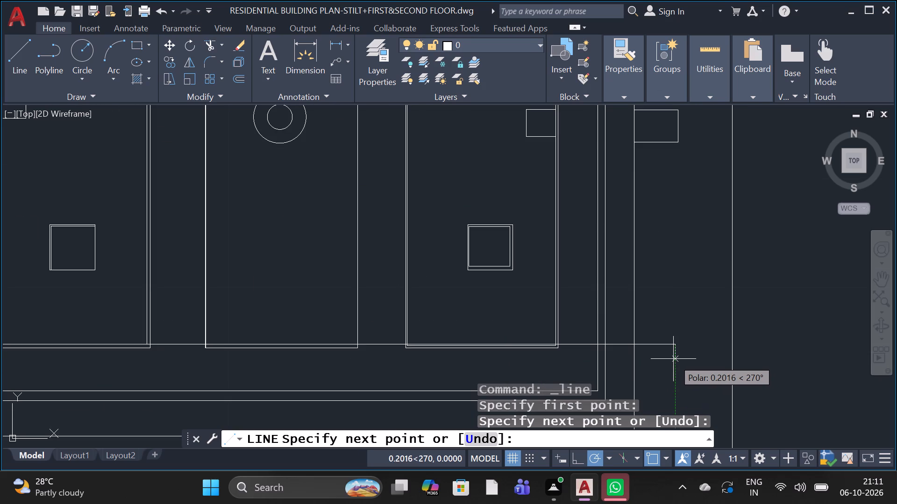
{"action": "left_click", "coordinate": [673, 359]}
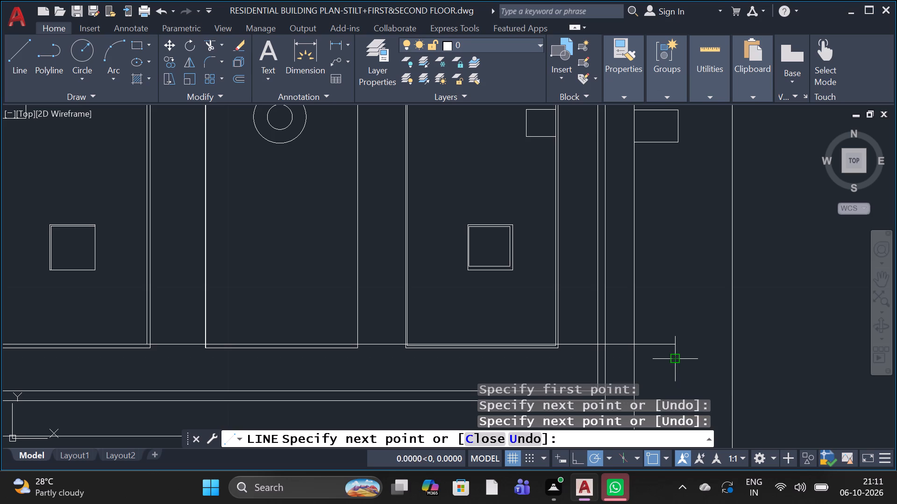
{"action": "scroll", "coordinate": [465, 299], "scroll_direction": "down", "scroll_amount": 3}
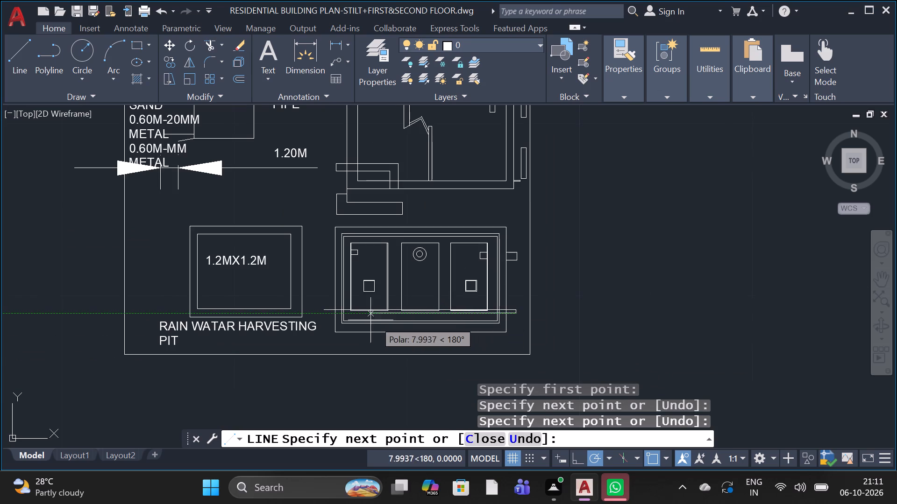
{"action": "scroll", "coordinate": [338, 314], "scroll_direction": "up", "scroll_amount": 3}
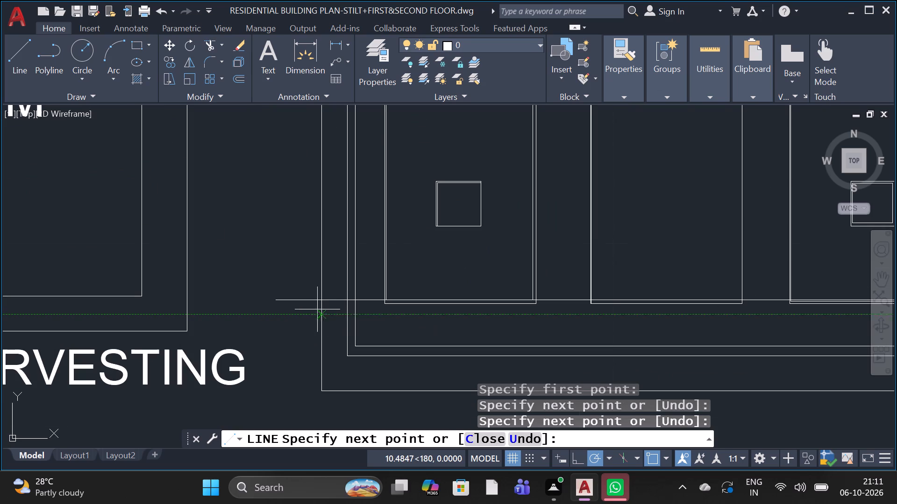
{"action": "left_click", "coordinate": [277, 313]}
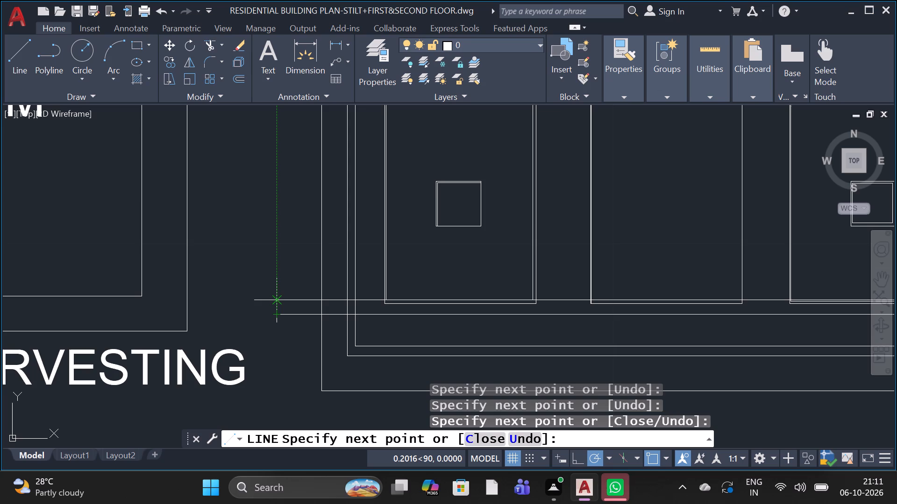
{"action": "left_click", "coordinate": [278, 302]}
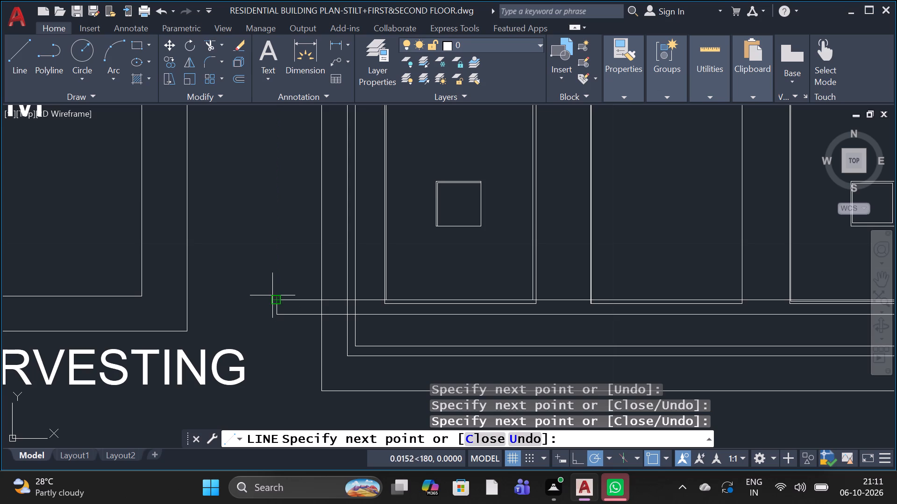
Draw a narrow upright three-sided line box rising from the left end of the horizontal strip.
{"action": "left_click", "coordinate": [273, 271]}
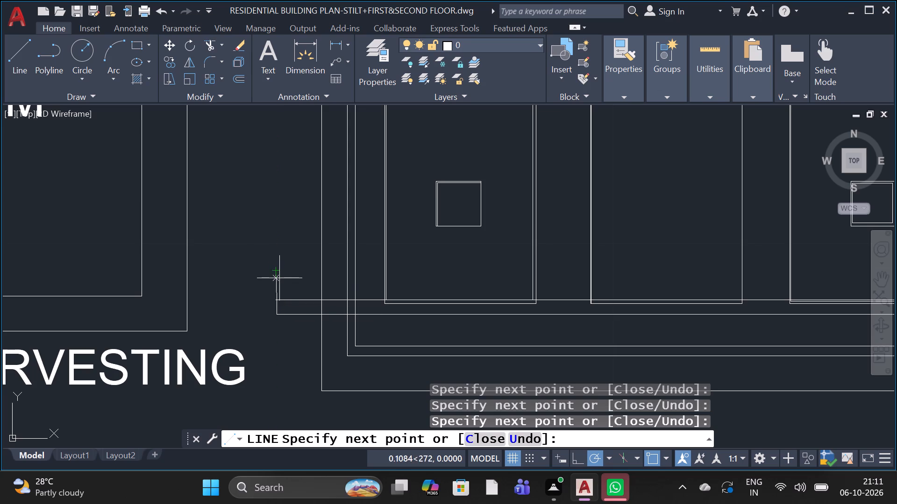
{"action": "left_click", "coordinate": [286, 273]}
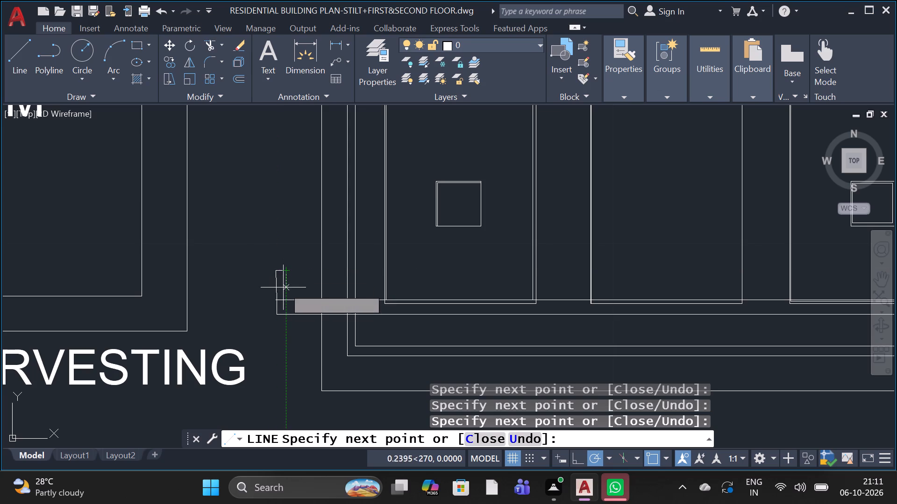
{"action": "left_click", "coordinate": [285, 294]}
{"action": "key", "text": "space"}
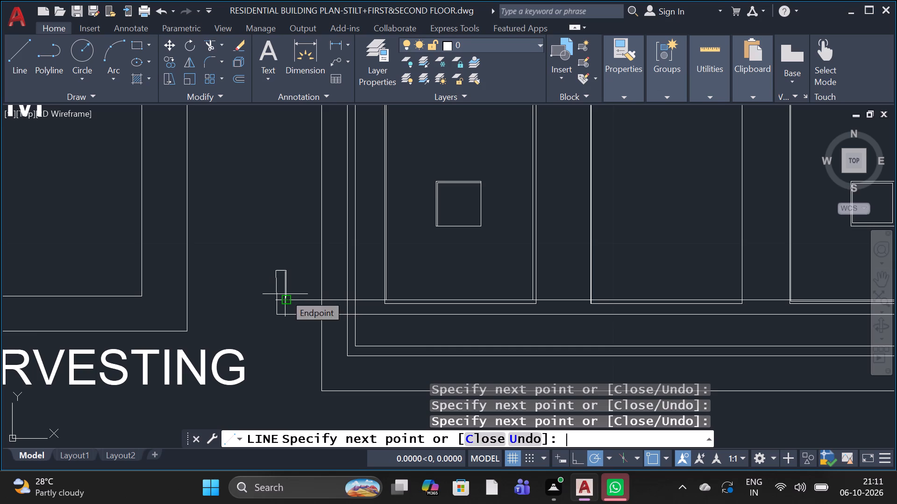
Draw a narrow upright three-sided line box rising from the right end of the horizontal strip.
{"action": "scroll", "coordinate": [285, 294], "scroll_direction": "down", "scroll_amount": 2}
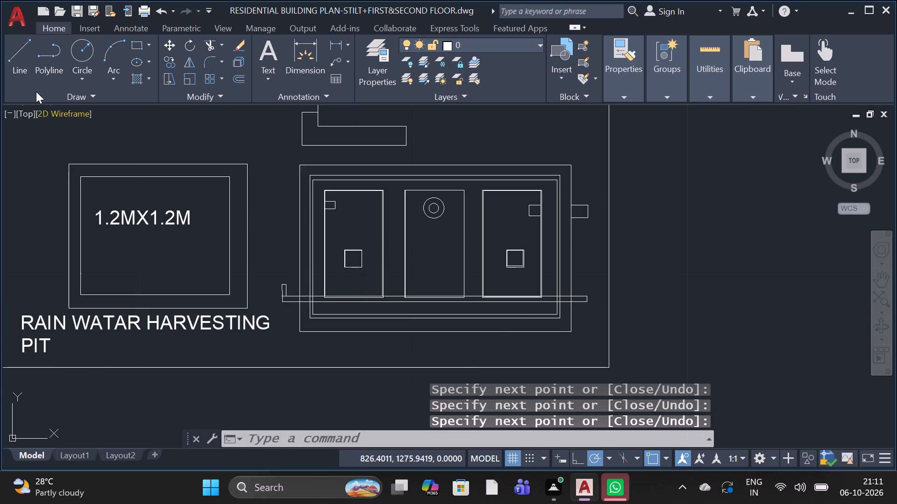
{"action": "left_click", "coordinate": [14, 64]}
{"action": "scroll", "coordinate": [591, 291], "scroll_direction": "up", "scroll_amount": 3}
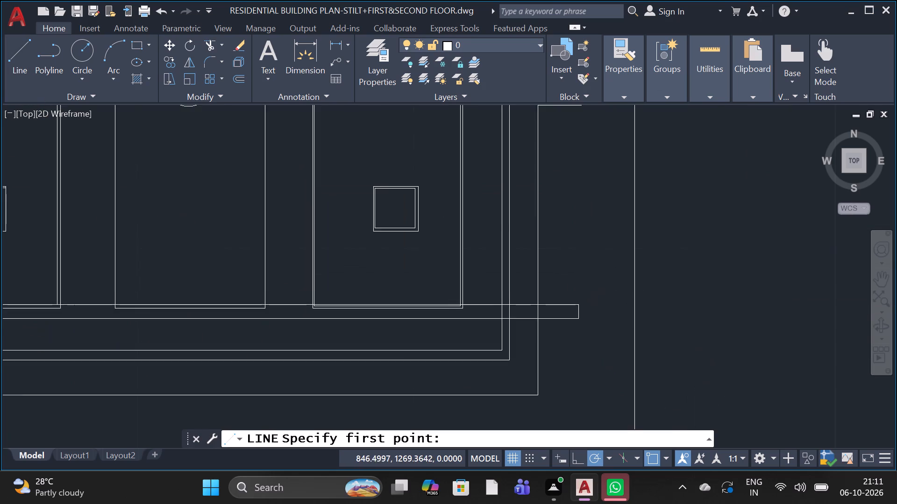
{"action": "left_click", "coordinate": [569, 308]}
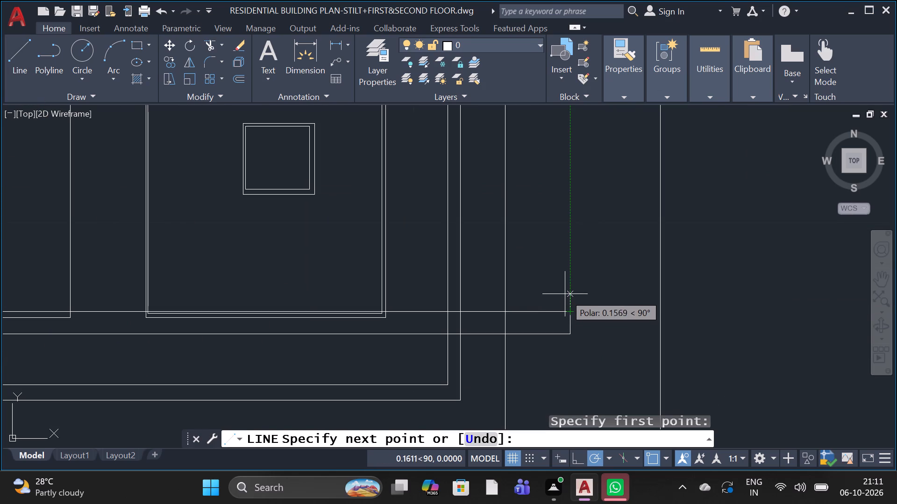
{"action": "left_click", "coordinate": [565, 280]}
{"action": "left_click", "coordinate": [555, 279]}
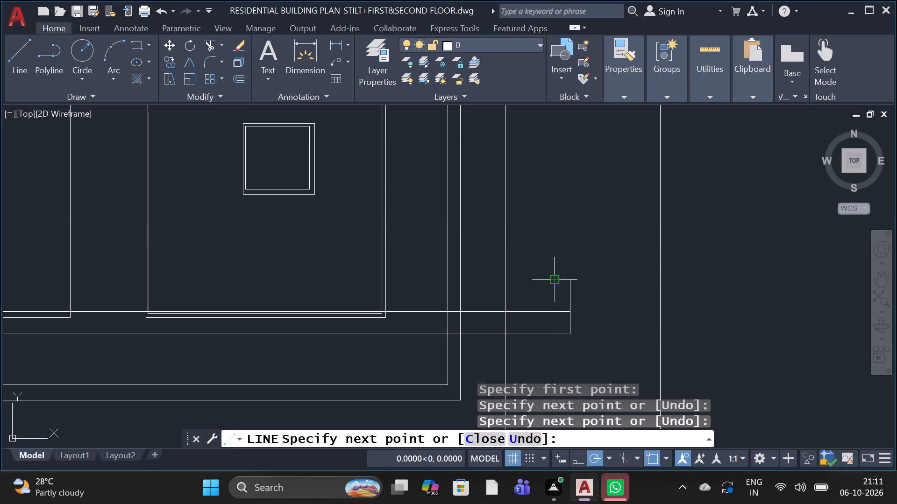
{"action": "left_click", "coordinate": [554, 315]}
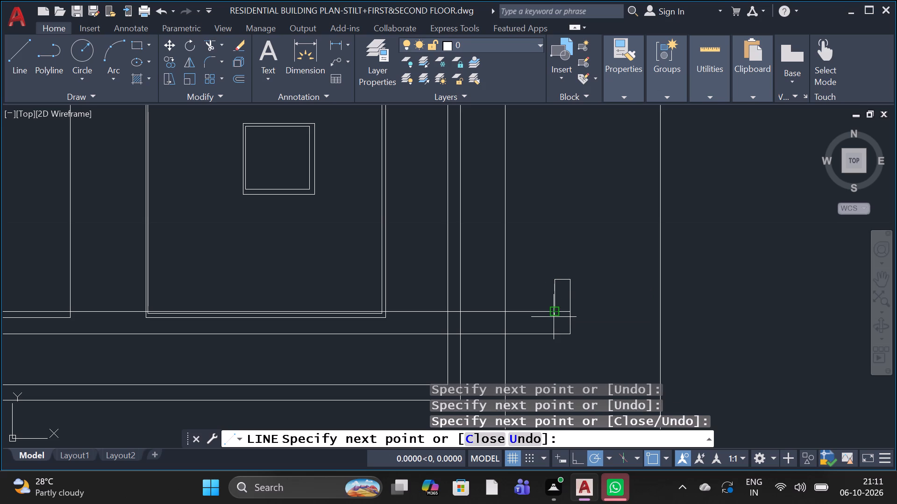
{"action": "key", "text": "space"}
Erase the three lines of the slanted upright box at the horizontal strip's left end.
{"action": "scroll", "coordinate": [597, 130], "scroll_direction": "down", "scroll_amount": 2}
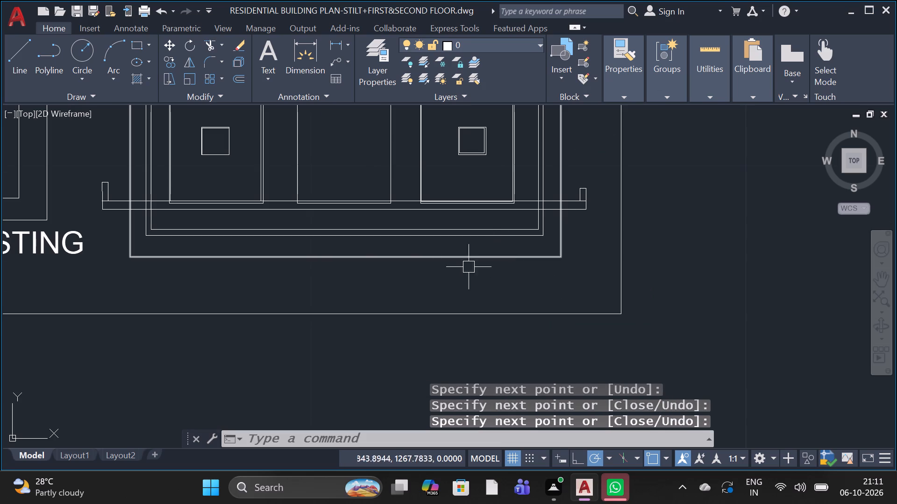
{"action": "scroll", "coordinate": [104, 190], "scroll_direction": "up", "scroll_amount": 2}
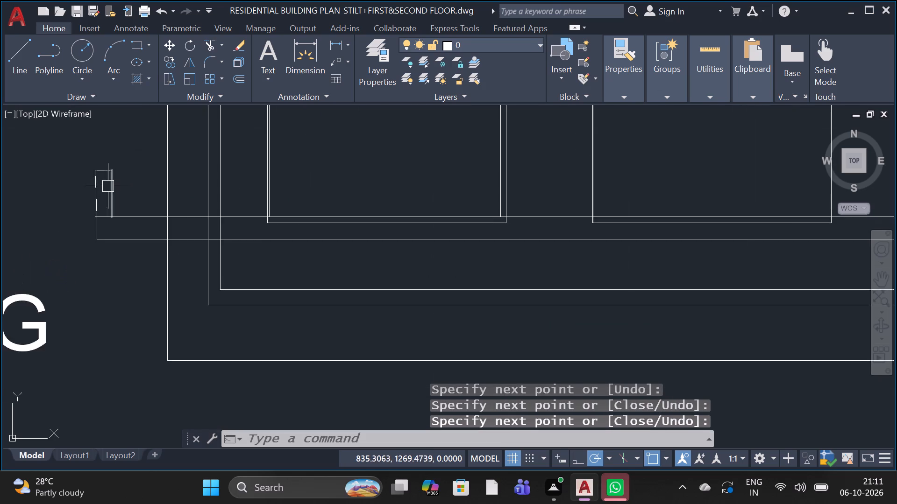
{"action": "scroll", "coordinate": [108, 186], "scroll_direction": "up", "scroll_amount": 1}
{"action": "left_click", "coordinate": [124, 154]}
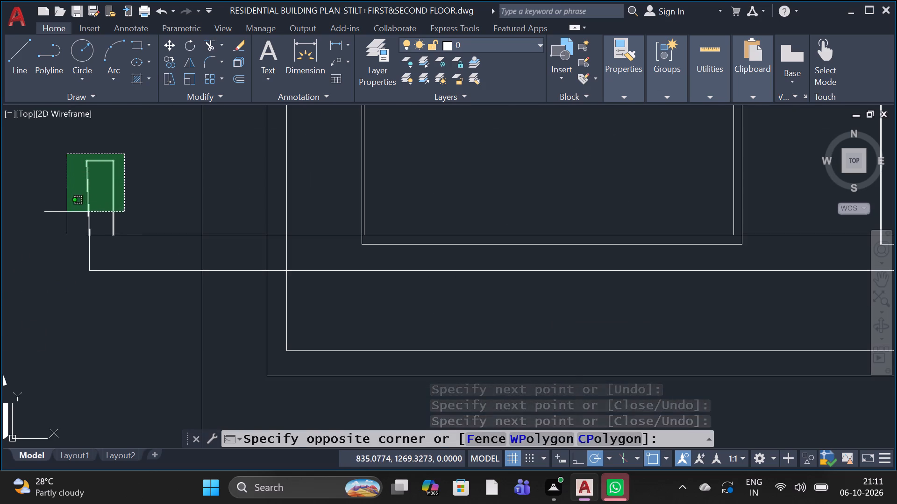
{"action": "left_click", "coordinate": [67, 212]}
{"action": "key", "text": "Delete"}
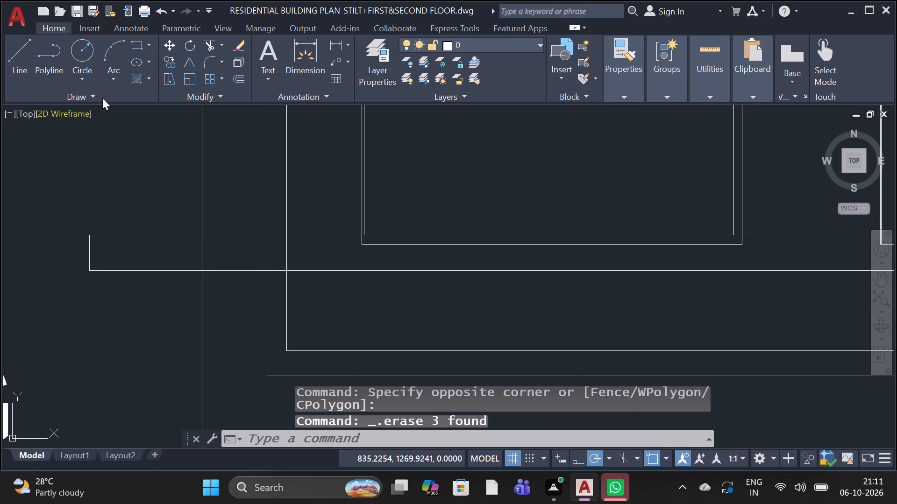
Redraw the narrow upright three-sided box at the strip's left end with straight vertical and horizontal lines.
{"action": "left_click", "coordinate": [21, 43]}
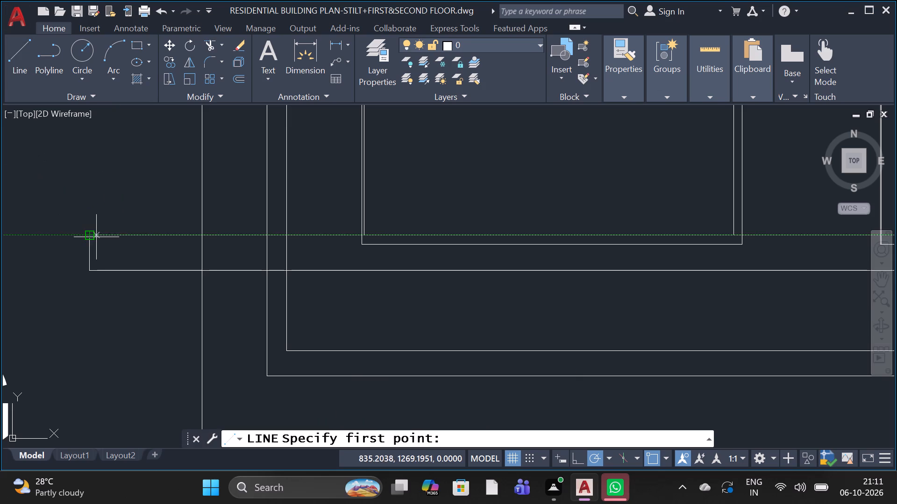
{"action": "left_click", "coordinate": [93, 236]}
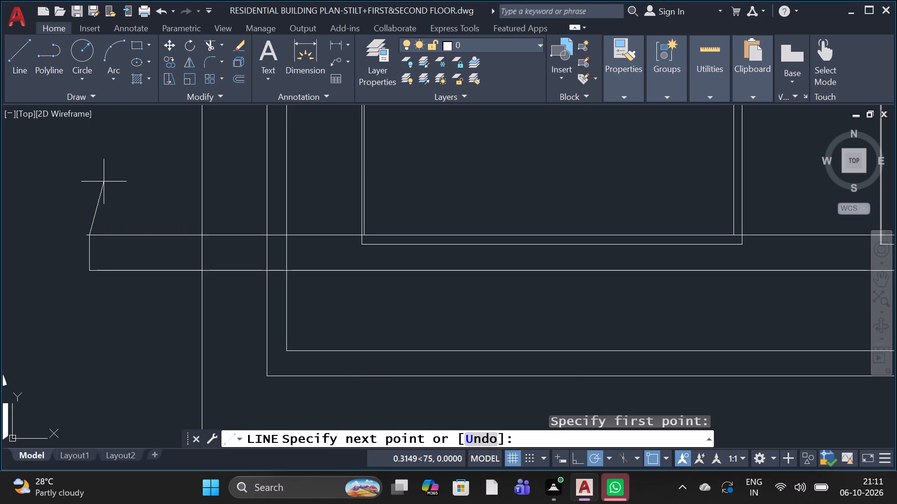
{"action": "left_click", "coordinate": [86, 187]}
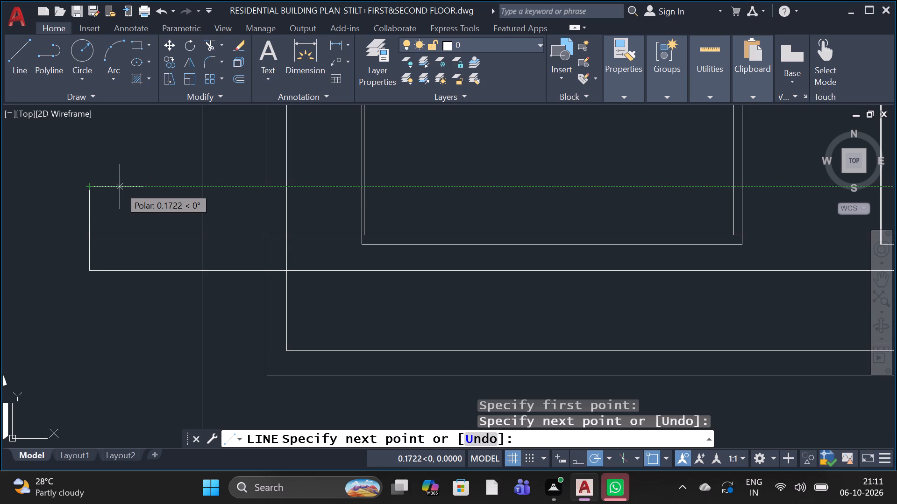
{"action": "left_click", "coordinate": [112, 188]}
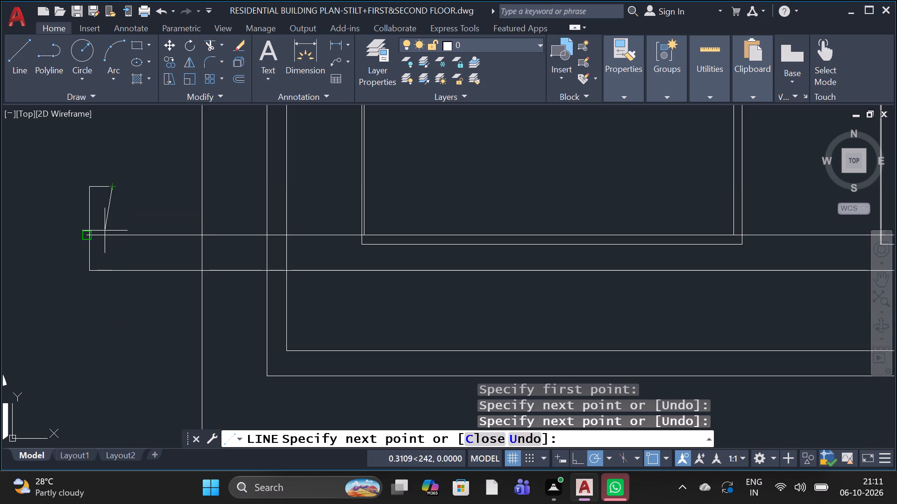
{"action": "left_click", "coordinate": [114, 235]}
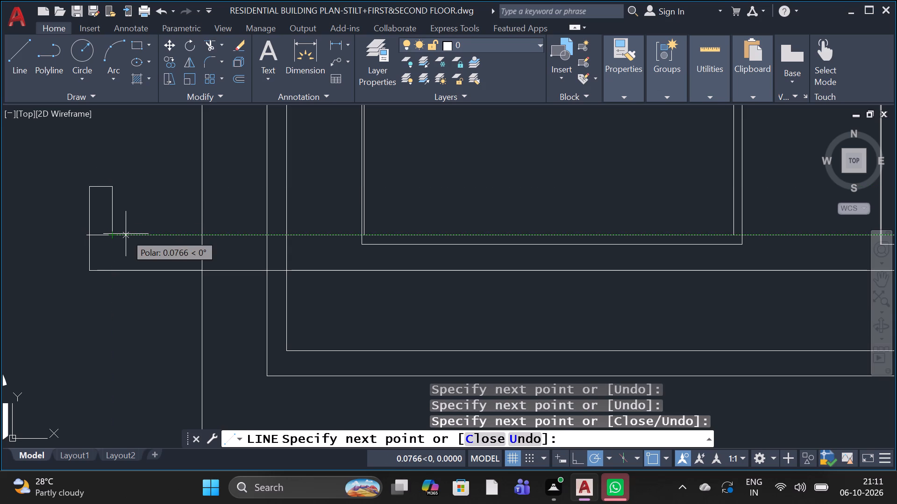
{"action": "key", "text": "space"}
Draw a narrow two-line pipe from the middle panel's circle centre up past the outer rectangle, ending in a horizontal box about 0.28 units tall.
{"action": "scroll", "coordinate": [142, 176], "scroll_direction": "down", "scroll_amount": 2}
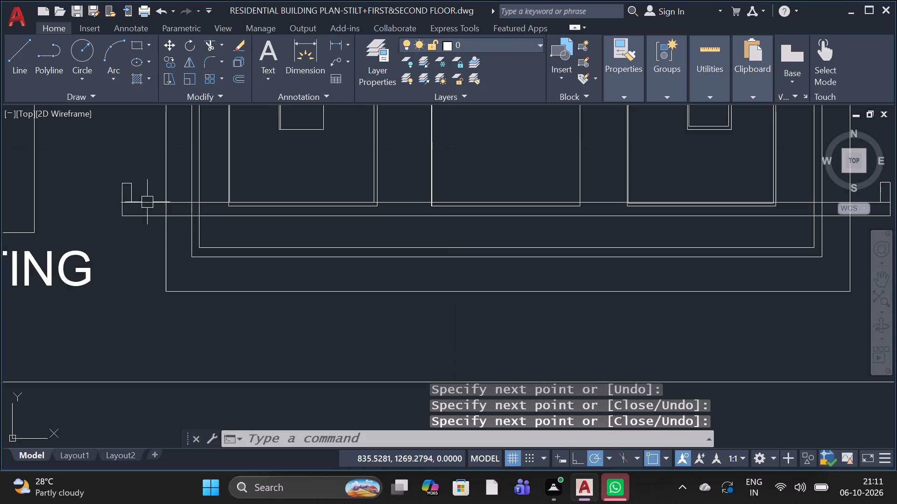
{"action": "scroll", "coordinate": [163, 239], "scroll_direction": "down", "scroll_amount": 2}
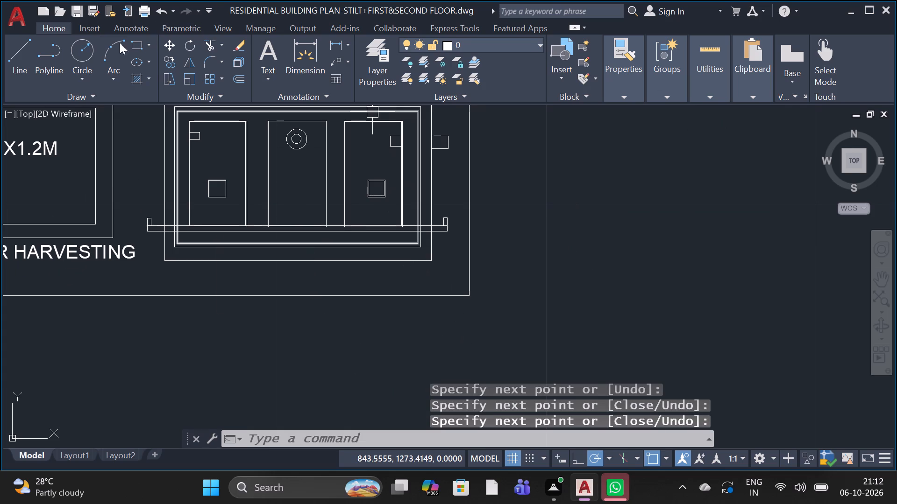
{"action": "left_click", "coordinate": [23, 42]}
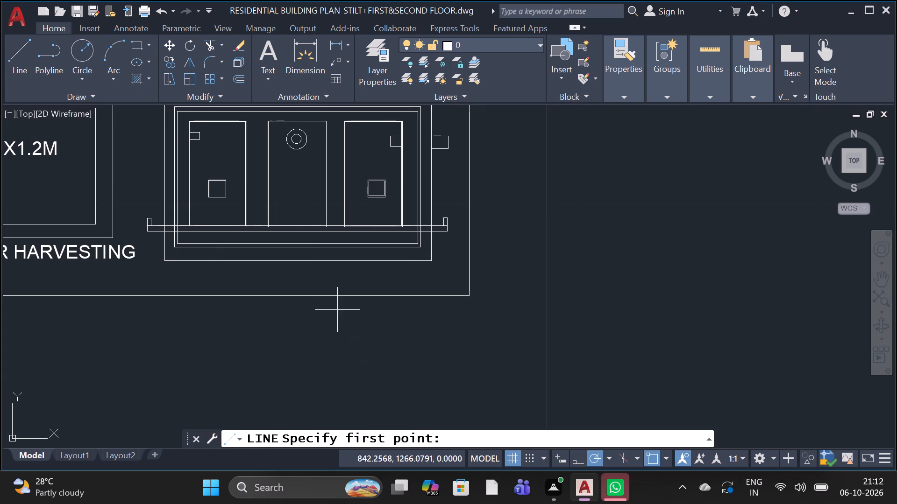
{"action": "scroll", "coordinate": [337, 310], "scroll_direction": "down", "scroll_amount": 2}
{"action": "scroll", "coordinate": [322, 215], "scroll_direction": "up", "scroll_amount": 2}
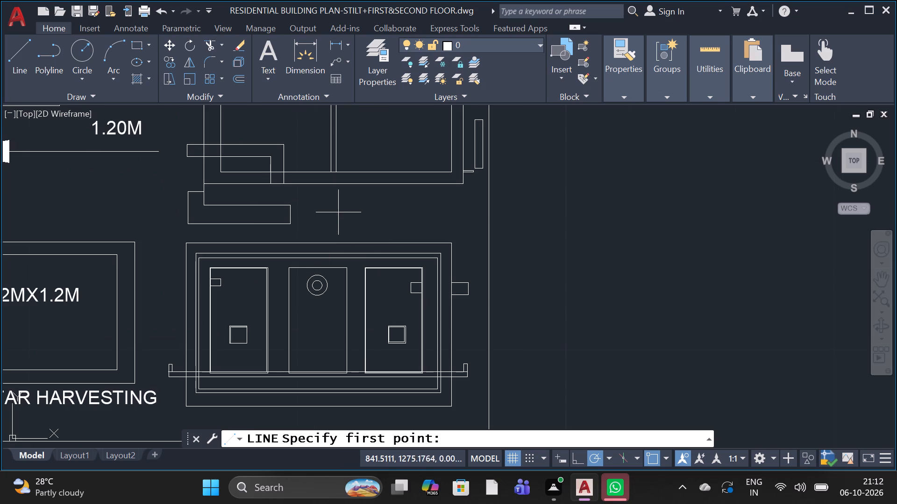
{"action": "left_click", "coordinate": [353, 224]}
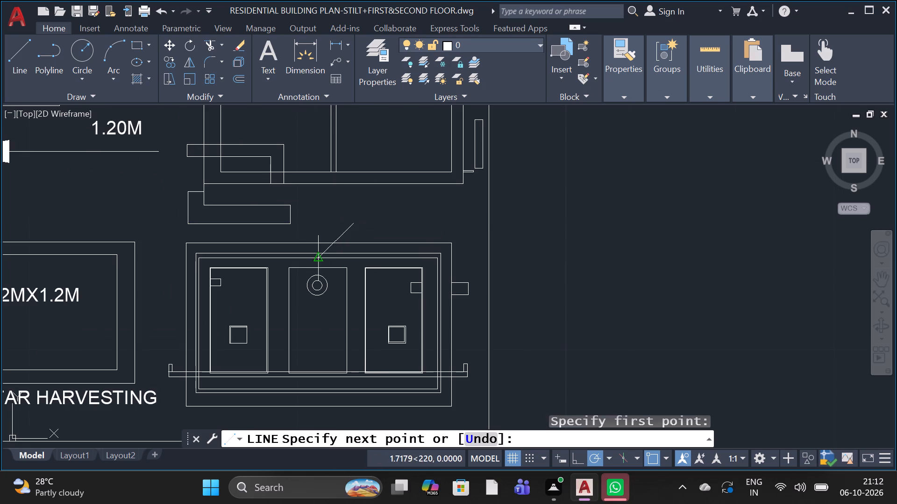
{"action": "left_click", "coordinate": [328, 227]}
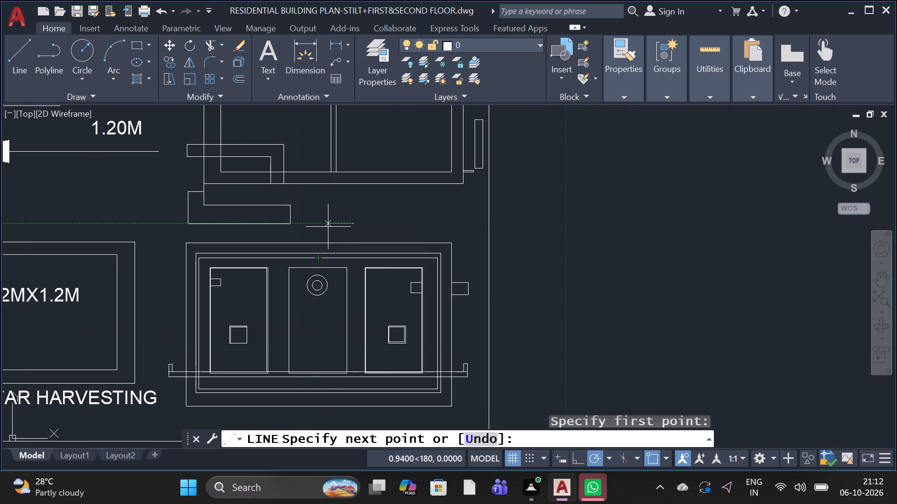
{"action": "left_click", "coordinate": [311, 276]}
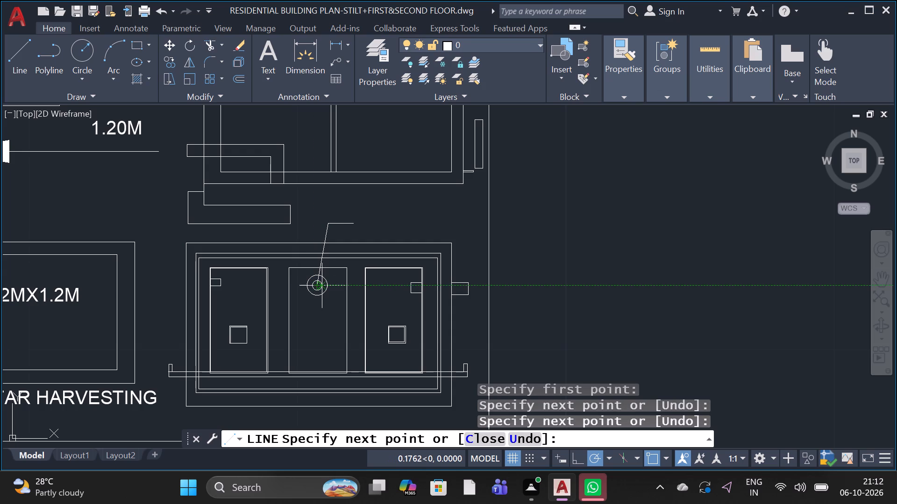
{"action": "left_click", "coordinate": [324, 286]}
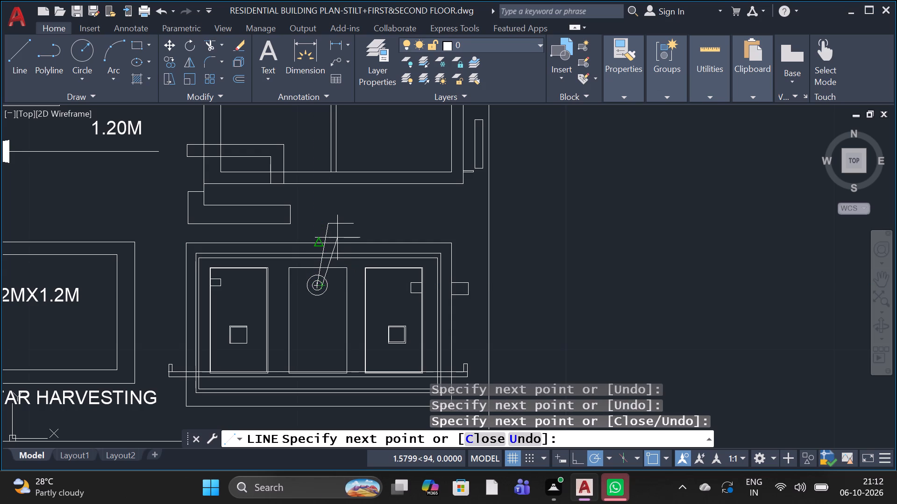
{"action": "left_click", "coordinate": [331, 234]}
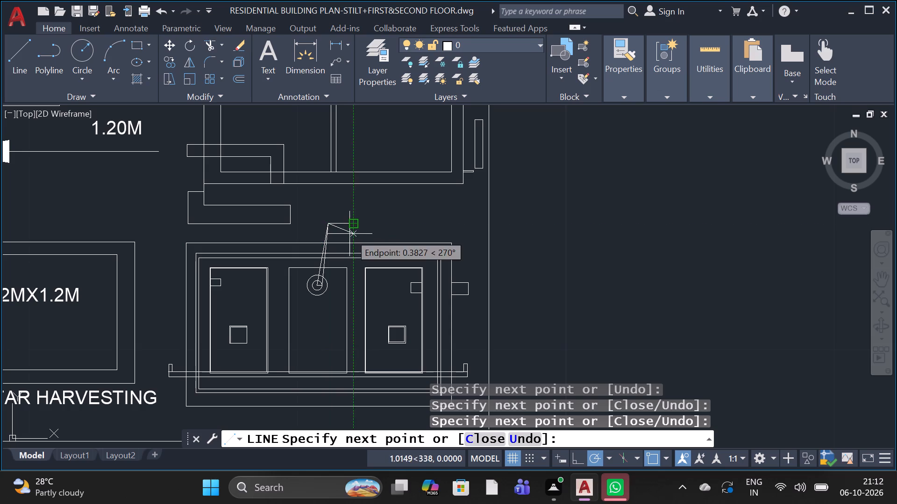
{"action": "left_click", "coordinate": [359, 219]}
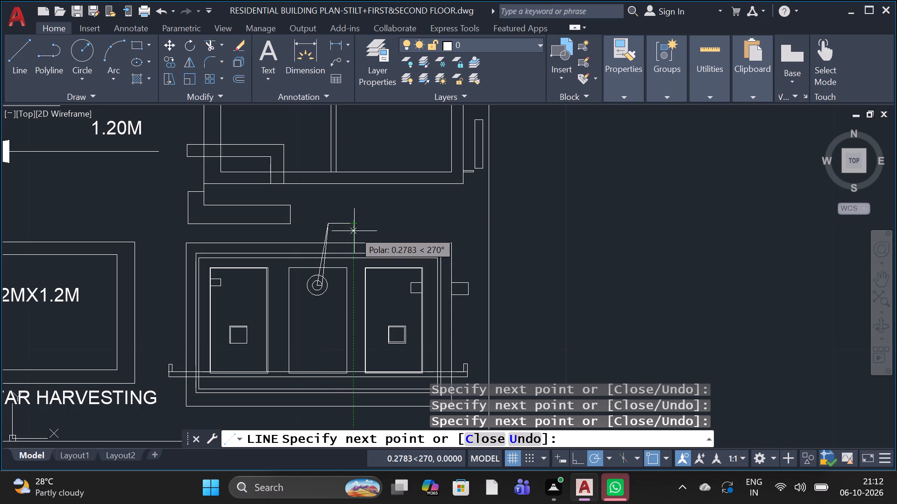
{"action": "left_click", "coordinate": [354, 231]}
{"action": "left_click", "coordinate": [333, 231]}
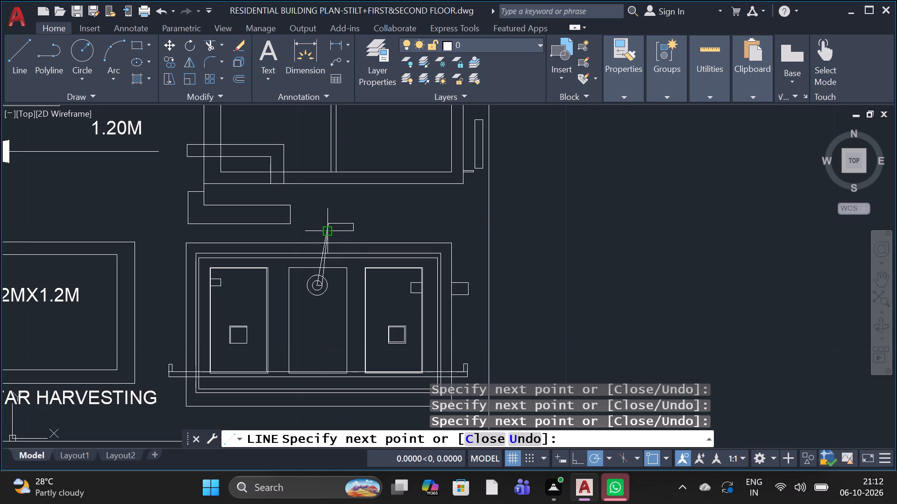
{"action": "key", "text": "space"}
Draw a bent two-line pipe from the right panel's small square, past the panel's edge box, to the outermost rectangle's right edge below its projecting box.
{"action": "scroll", "coordinate": [328, 242], "scroll_direction": "down", "scroll_amount": 1}
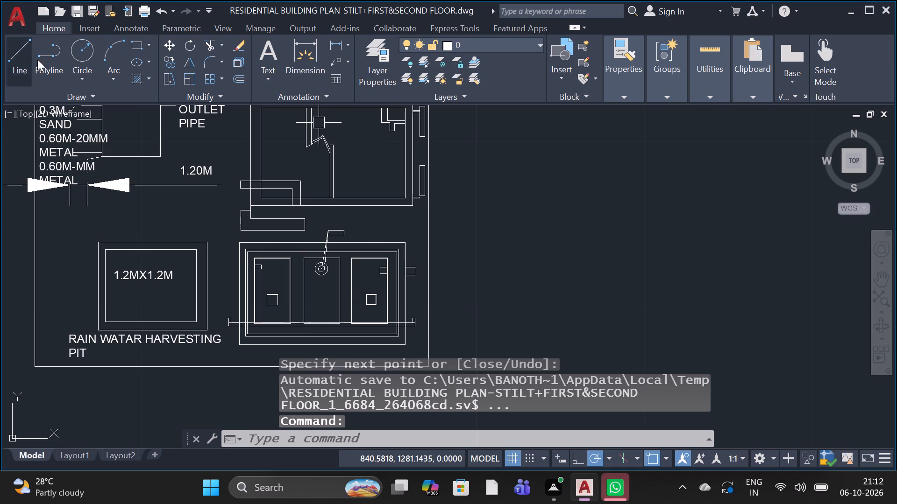
{"action": "left_click", "coordinate": [18, 64]}
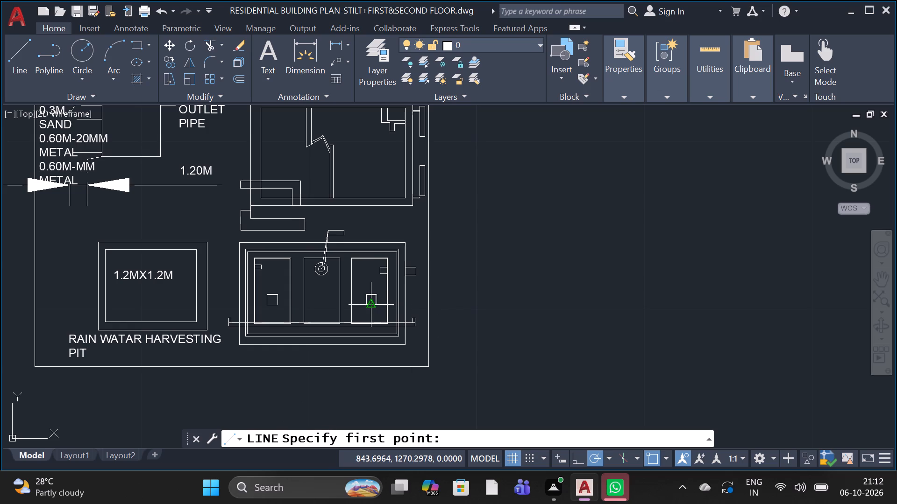
{"action": "scroll", "coordinate": [370, 302], "scroll_direction": "up", "scroll_amount": 2}
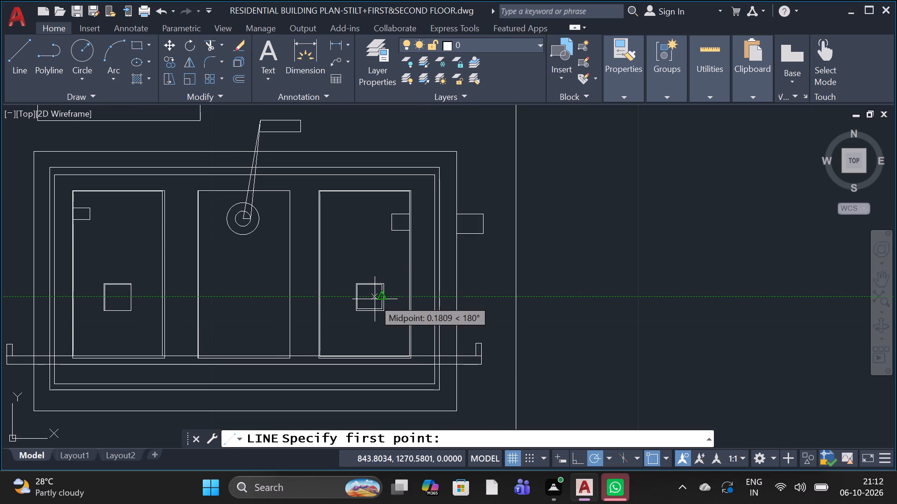
{"action": "left_click", "coordinate": [375, 299]}
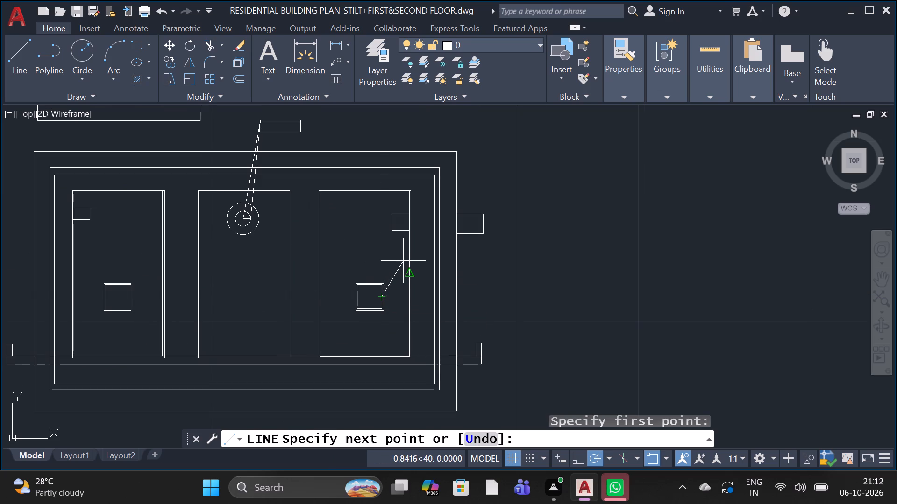
{"action": "left_click", "coordinate": [409, 238]}
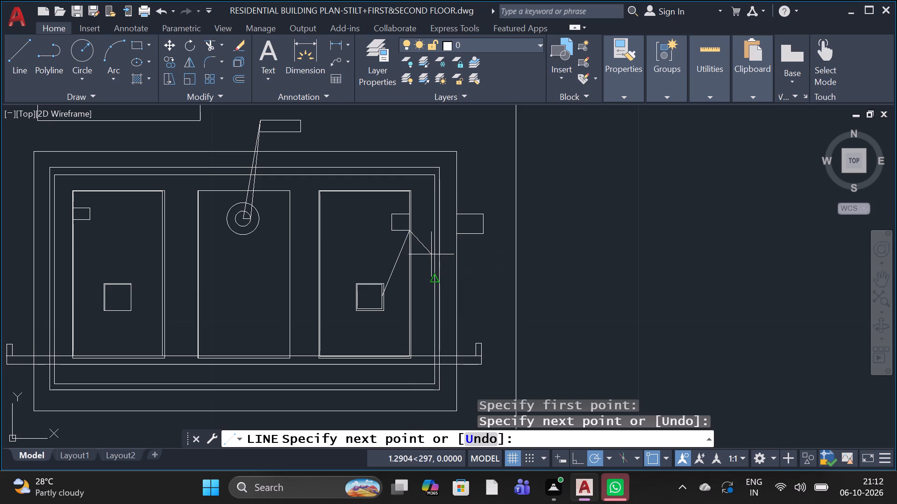
{"action": "left_click", "coordinate": [453, 234]}
{"action": "left_click", "coordinate": [453, 244]}
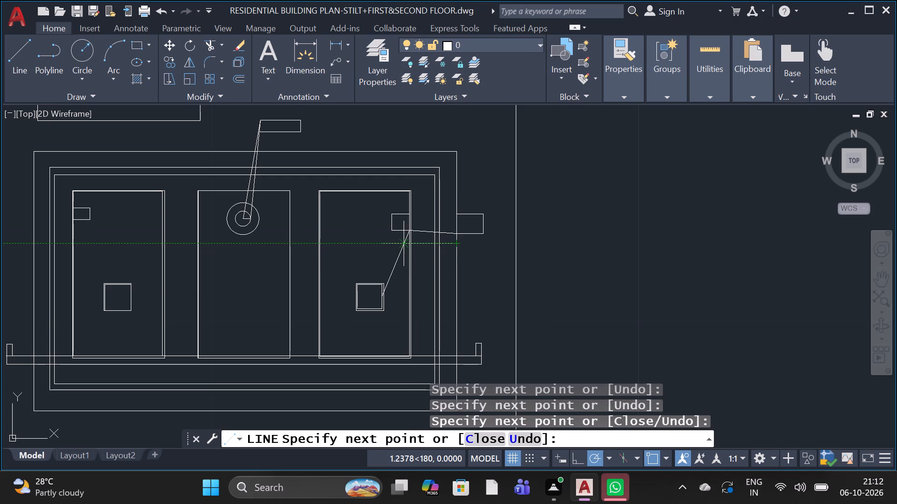
{"action": "scroll", "coordinate": [428, 239], "scroll_direction": "up", "scroll_amount": 2}
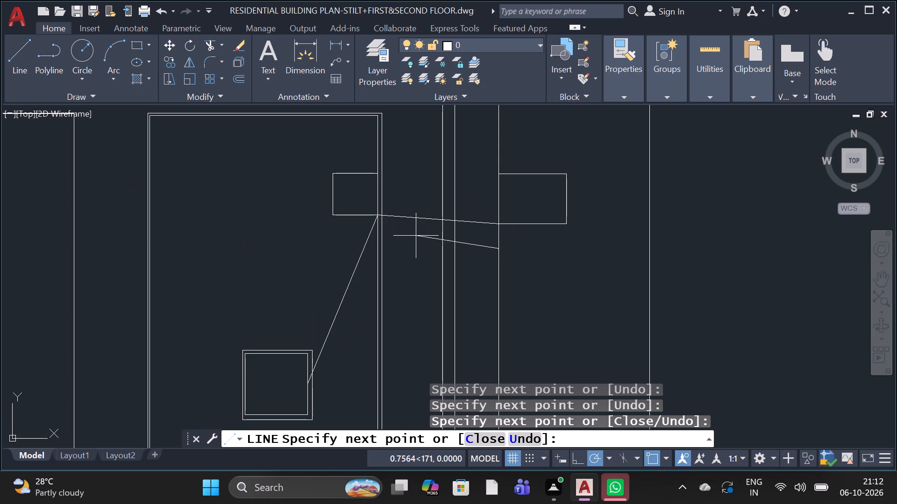
{"action": "left_click", "coordinate": [402, 241]}
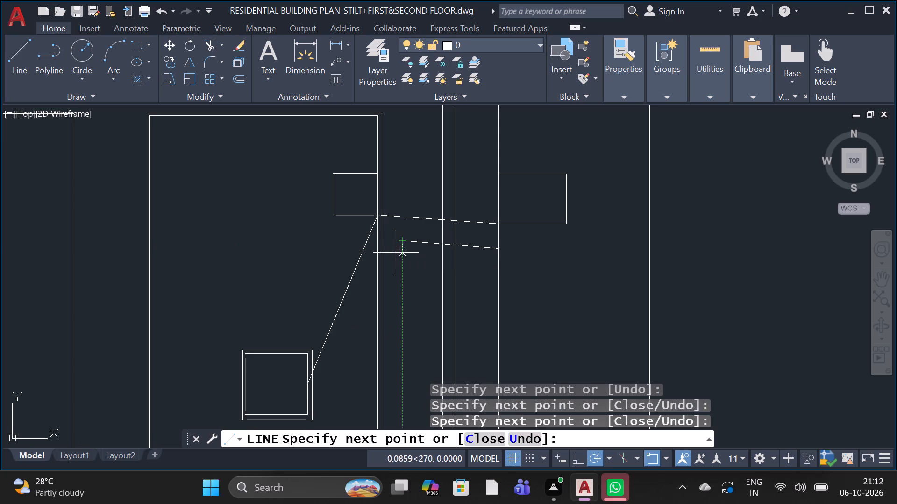
{"action": "left_click", "coordinate": [313, 394]}
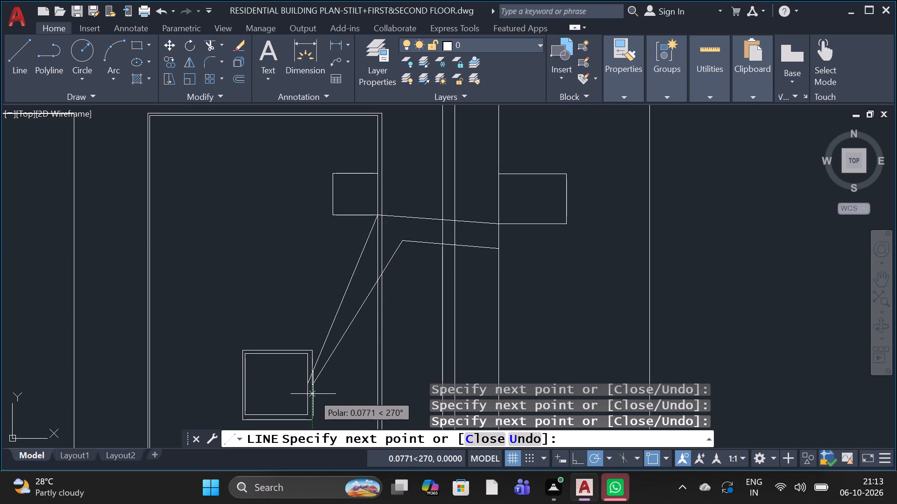
{"action": "key", "text": "space"}
{"action": "scroll", "coordinate": [321, 388], "scroll_direction": "down", "scroll_amount": 1}
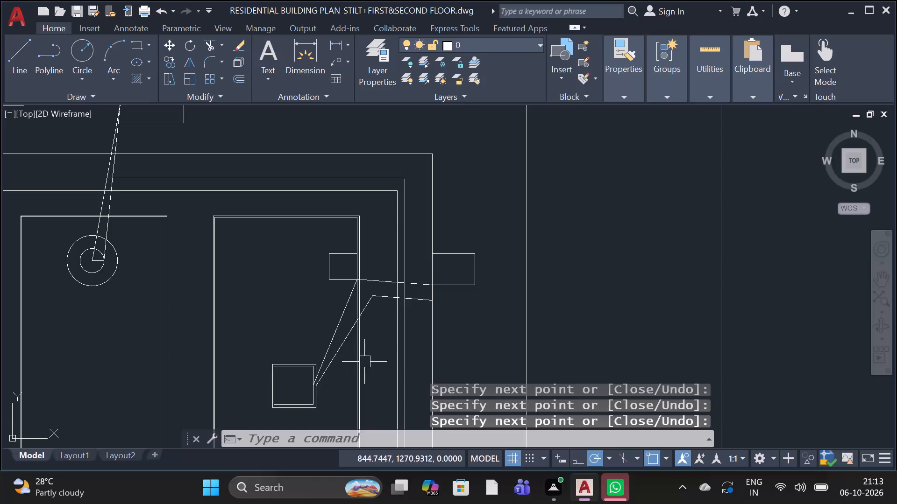
Erase the two upper lines of the bent pipe that runs from the right panel's small square to the outermost rectangle.
{"action": "left_click", "coordinate": [387, 280]}
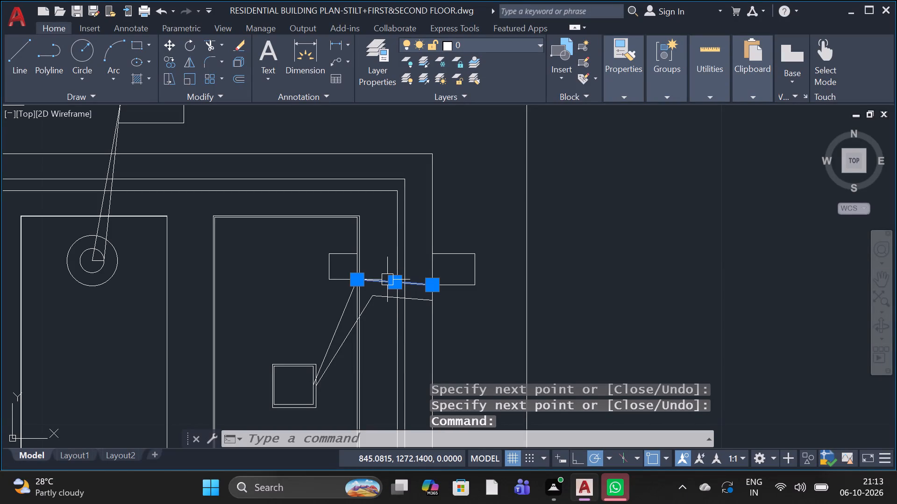
{"action": "key", "text": "Delete"}
{"action": "left_click", "coordinate": [349, 298]}
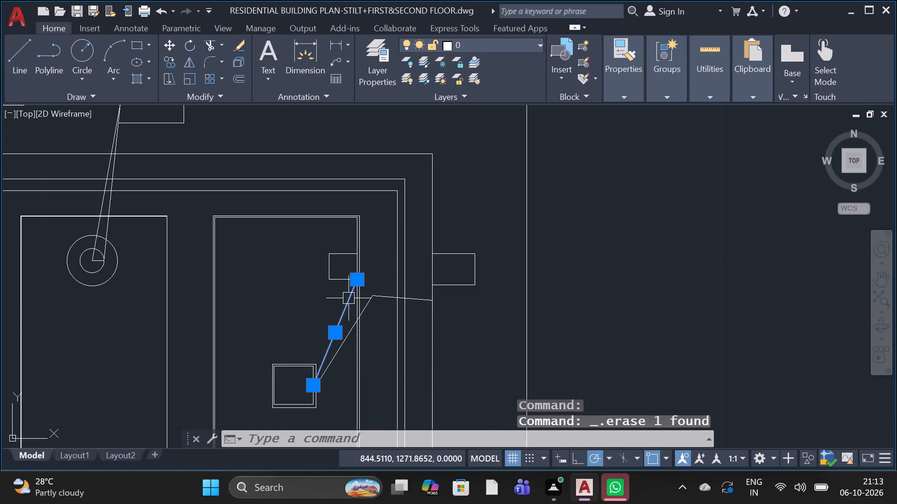
{"action": "key", "text": "Delete"}
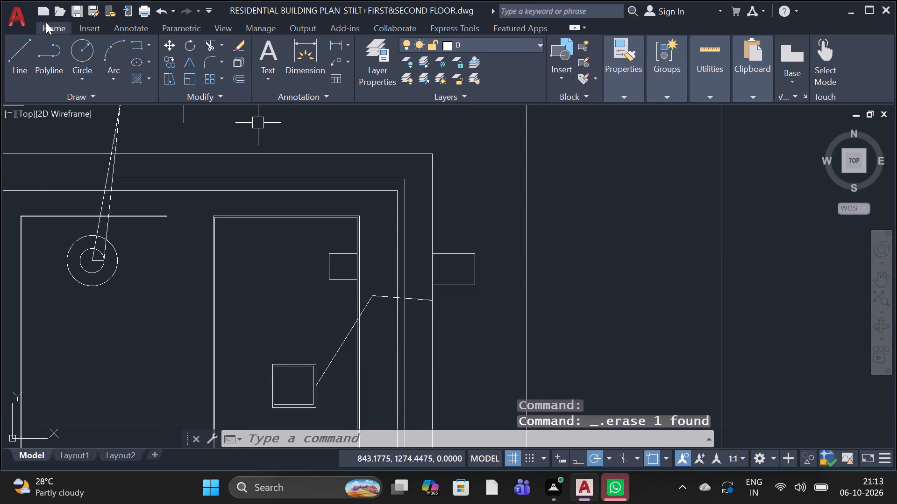
Redraw the bent pipe's upper line from the small square's right edge, around the bend, to the lower line's end on the outermost rectangle.
{"action": "left_click", "coordinate": [20, 45]}
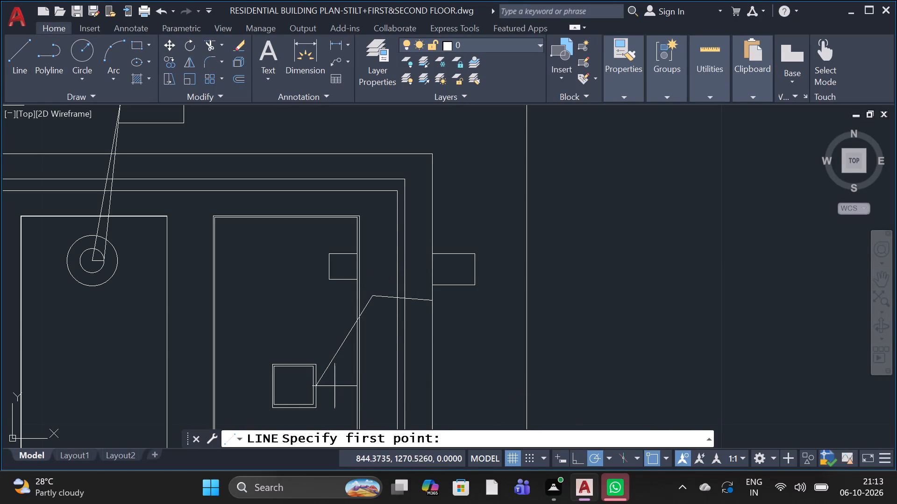
{"action": "scroll", "coordinate": [320, 369], "scroll_direction": "up", "scroll_amount": 3}
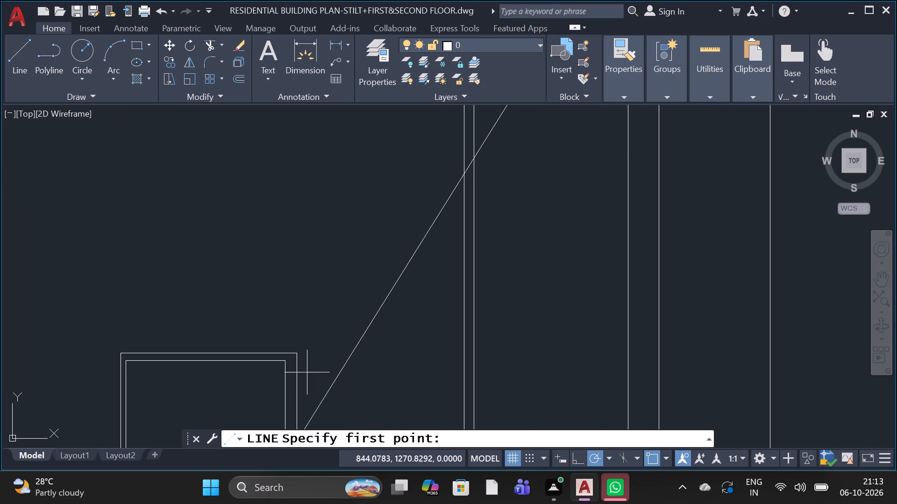
{"action": "scroll", "coordinate": [308, 378], "scroll_direction": "down", "scroll_amount": 1}
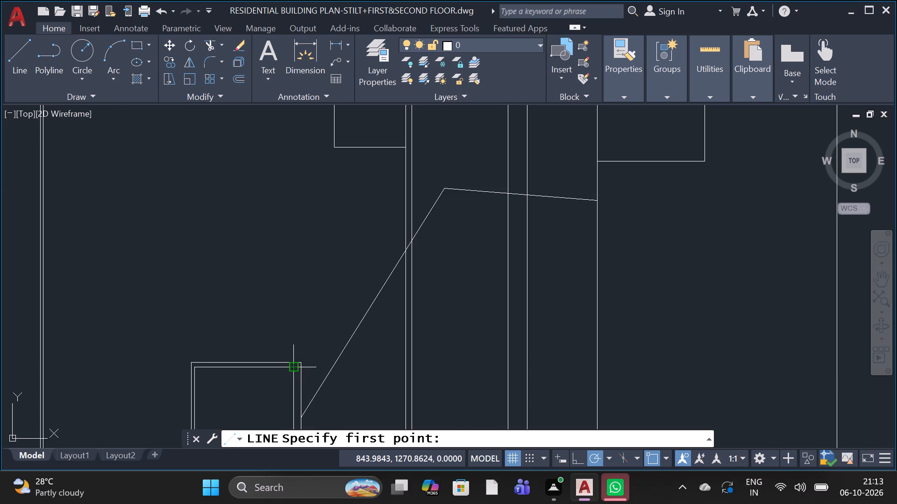
{"action": "scroll", "coordinate": [305, 367], "scroll_direction": "up", "scroll_amount": 3}
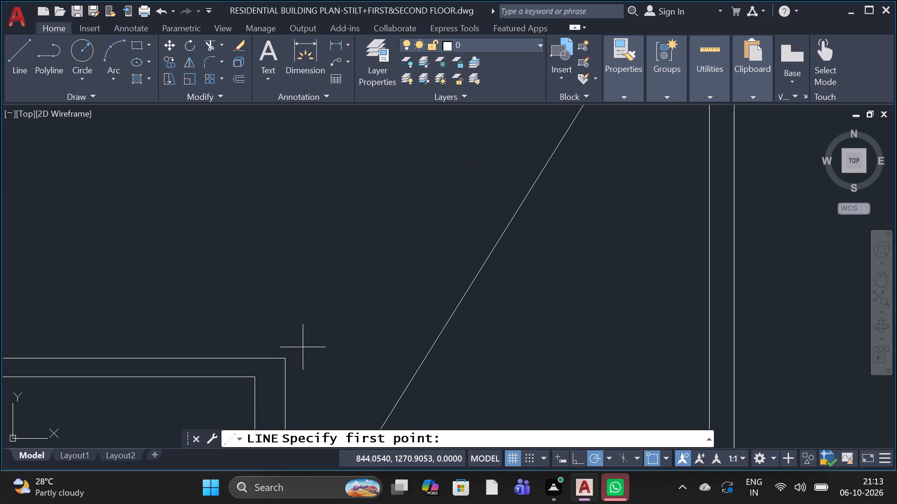
{"action": "left_click", "coordinate": [286, 364]}
{"action": "scroll", "coordinate": [329, 300], "scroll_direction": "down", "scroll_amount": 2}
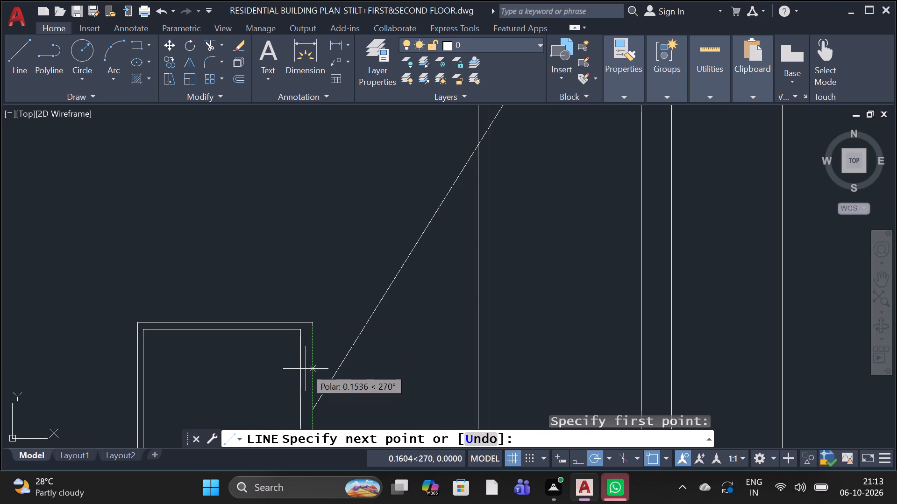
{"action": "left_click", "coordinate": [311, 392]}
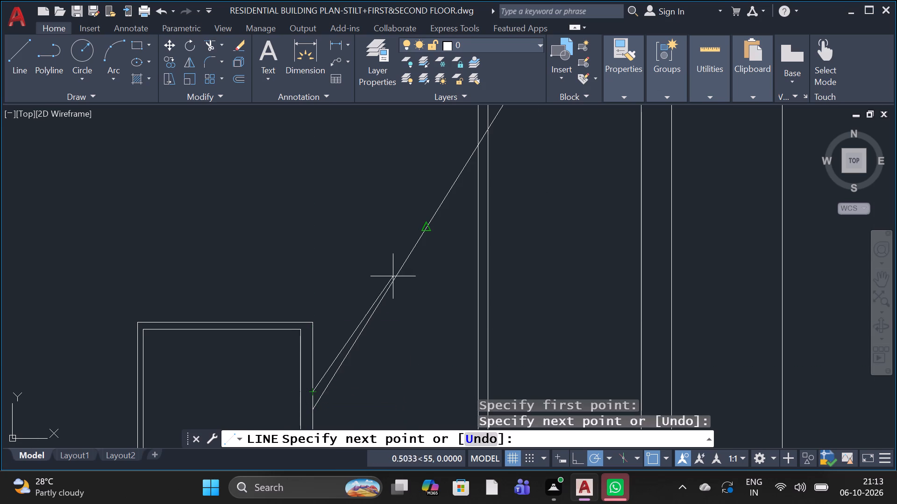
{"action": "scroll", "coordinate": [406, 242], "scroll_direction": "down", "scroll_amount": 3}
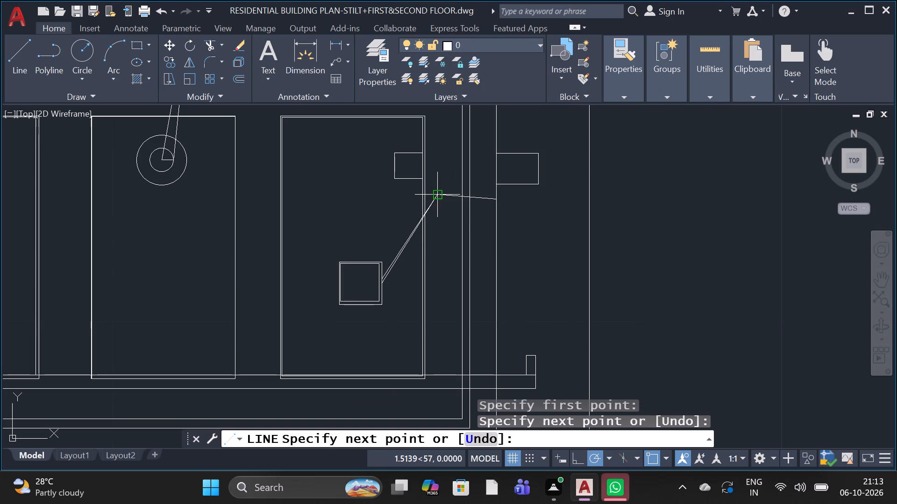
{"action": "scroll", "coordinate": [427, 194], "scroll_direction": "up", "scroll_amount": 2}
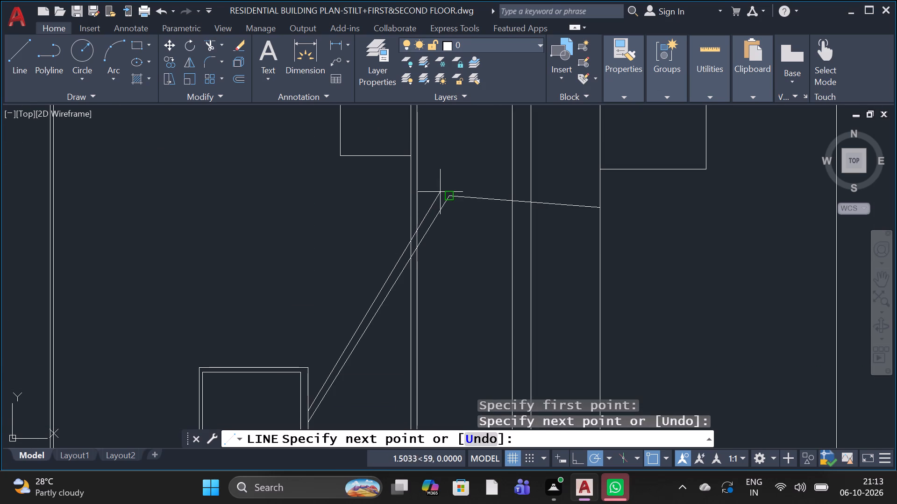
{"action": "left_click", "coordinate": [460, 169]}
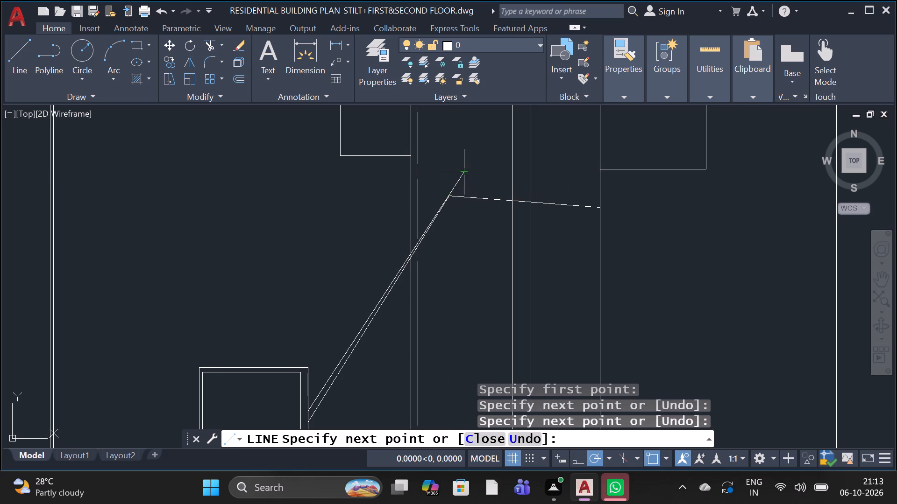
{"action": "left_click", "coordinate": [455, 188]}
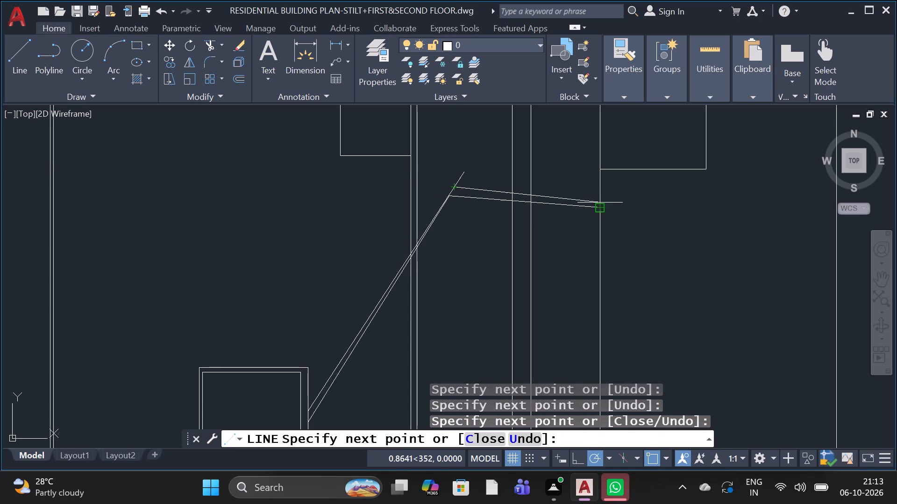
{"action": "scroll", "coordinate": [600, 203], "scroll_direction": "up", "scroll_amount": 2}
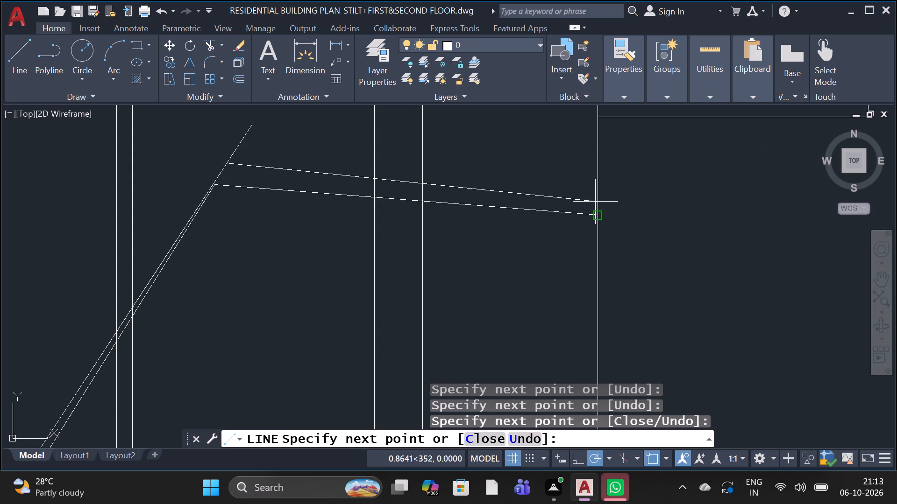
{"action": "left_click", "coordinate": [600, 202]}
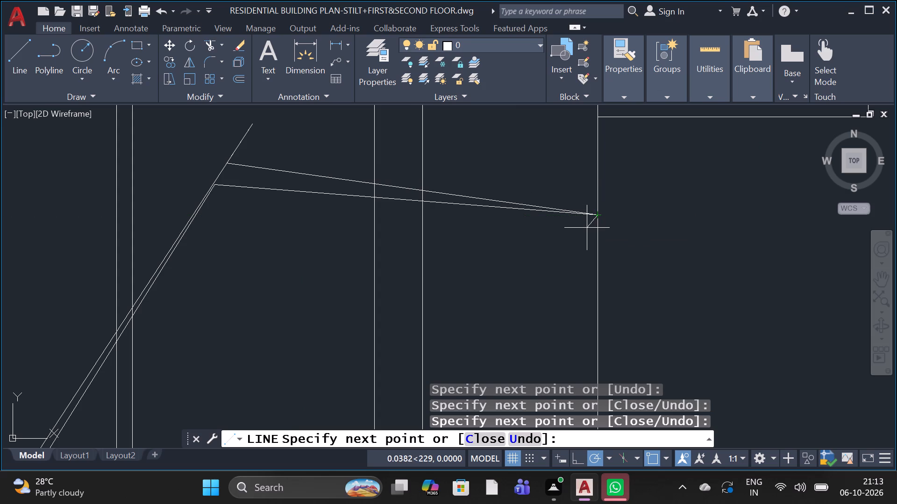
{"action": "key", "text": "space"}
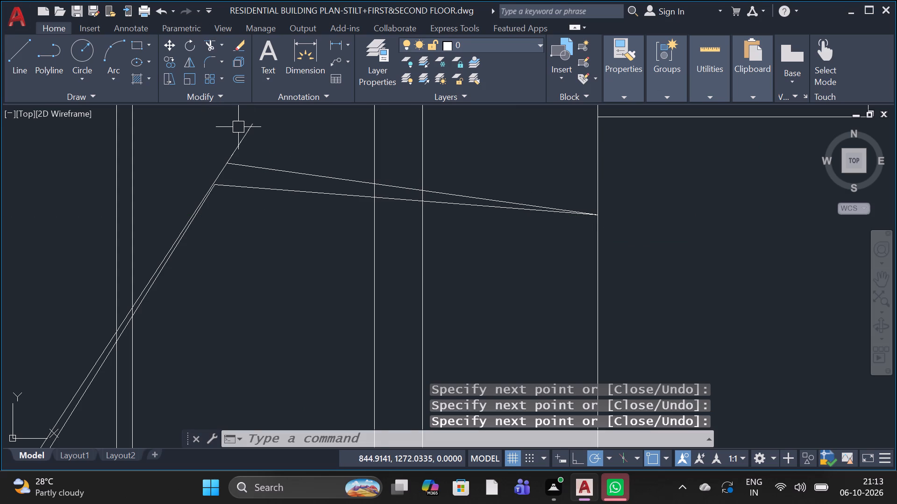
Erase the short segment overlapping the sloping pipe line beyond the bend.
{"action": "type", "text": "tr"}
{"action": "key", "text": "space"}
{"action": "key", "text": "space"}
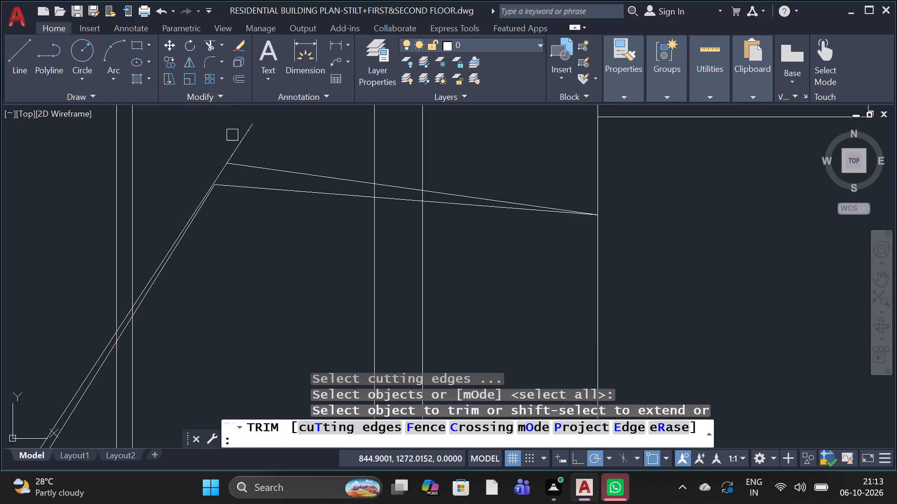
{"action": "left_click", "coordinate": [244, 145]}
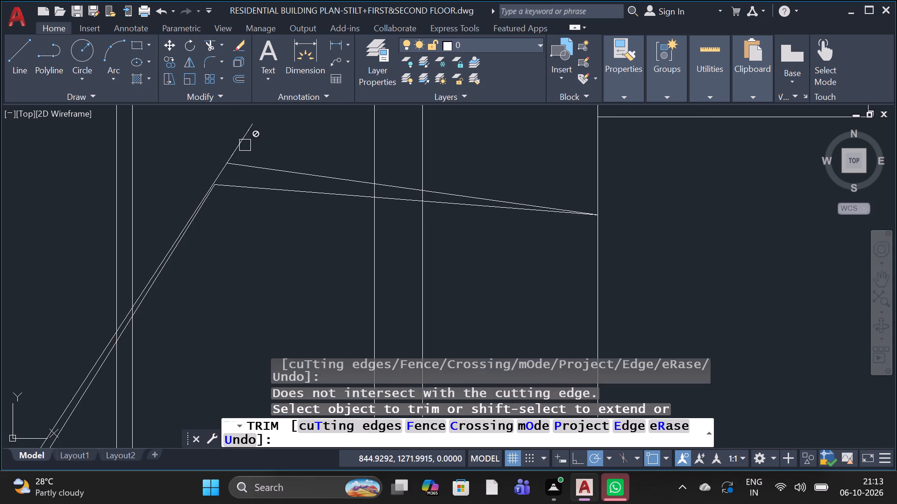
{"action": "key", "text": "space"}
{"action": "left_click", "coordinate": [226, 129]}
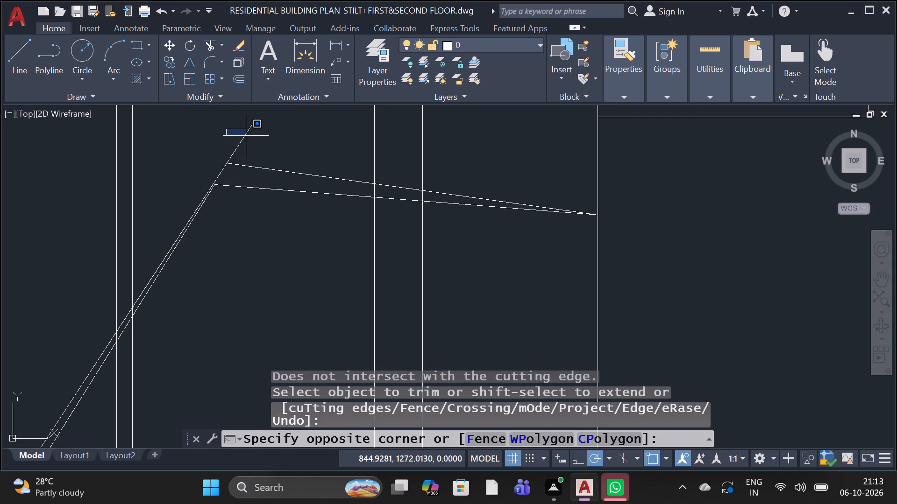
{"action": "left_click", "coordinate": [246, 136]}
{"action": "left_click", "coordinate": [249, 136]}
{"action": "key", "text": "Delete"}
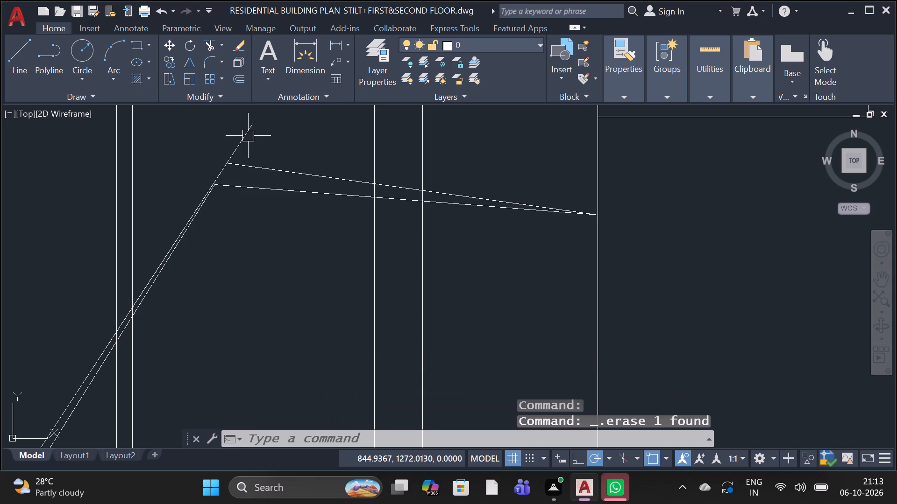
Trim the sloping upper pipe line's overshoot back to the bend.
{"action": "type", "text": "tr"}
{"action": "key", "text": "space"}
{"action": "key", "text": "space"}
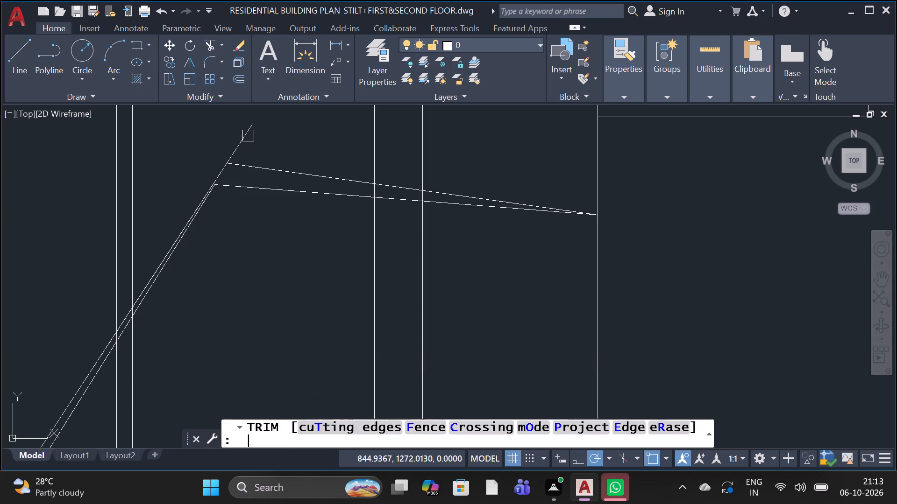
{"action": "left_click", "coordinate": [248, 136]}
{"action": "scroll", "coordinate": [251, 138], "scroll_direction": "down", "scroll_amount": 3}
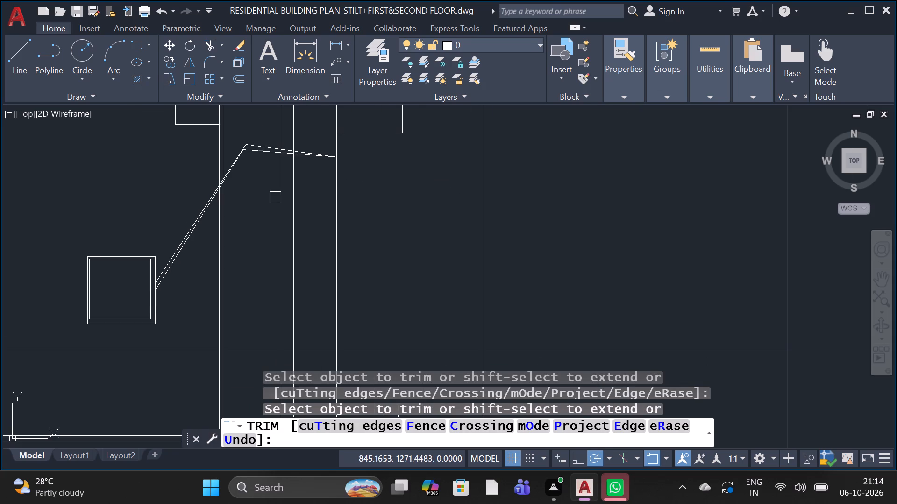
{"action": "scroll", "coordinate": [275, 198], "scroll_direction": "down", "scroll_amount": 1}
{"action": "key", "text": "Escape"}
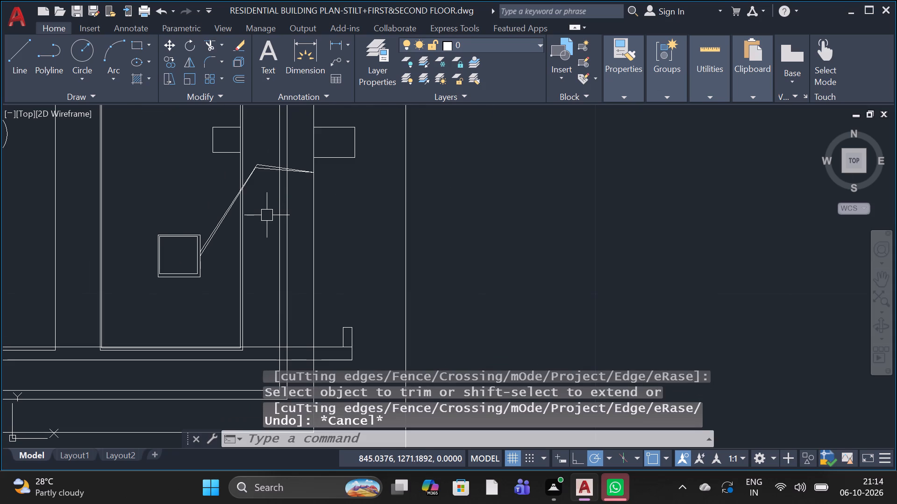
Start a multiline text frame about 2.5 units wide beside the horizontal box at the top of the middle panel's pipe.
{"action": "scroll", "coordinate": [267, 215], "scroll_direction": "down", "scroll_amount": 2}
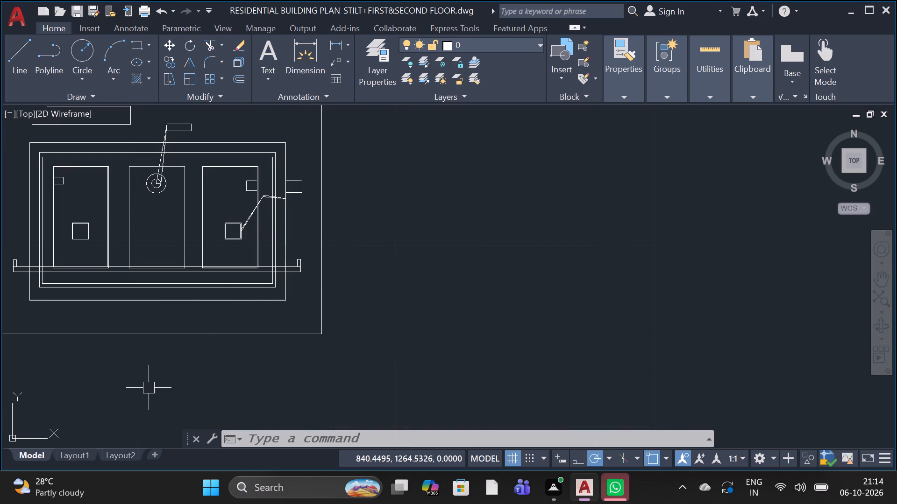
{"action": "scroll", "coordinate": [221, 182], "scroll_direction": "down", "scroll_amount": 1}
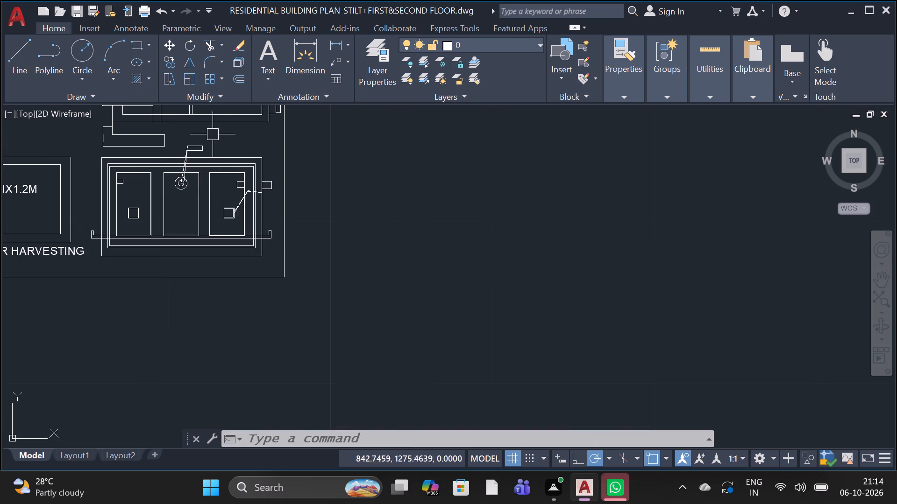
{"action": "scroll", "coordinate": [202, 142], "scroll_direction": "up", "scroll_amount": 4}
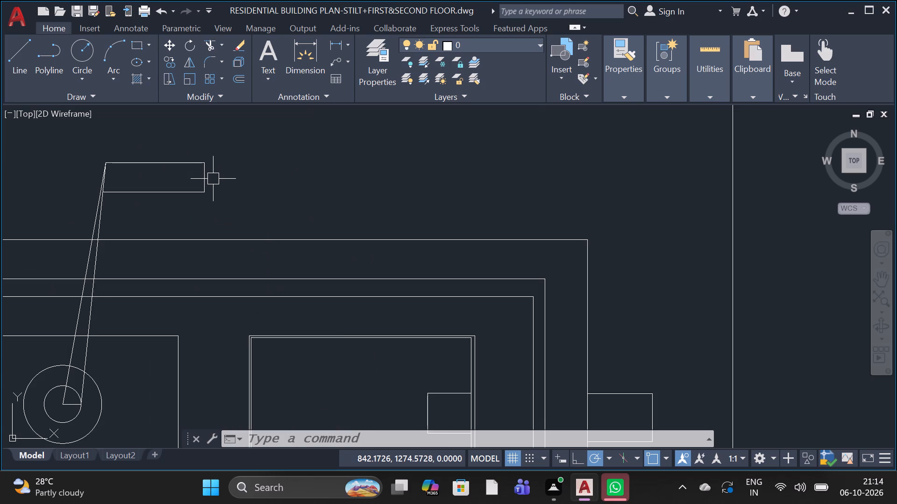
{"action": "type", "text": "t"}
{"action": "key", "text": "space"}
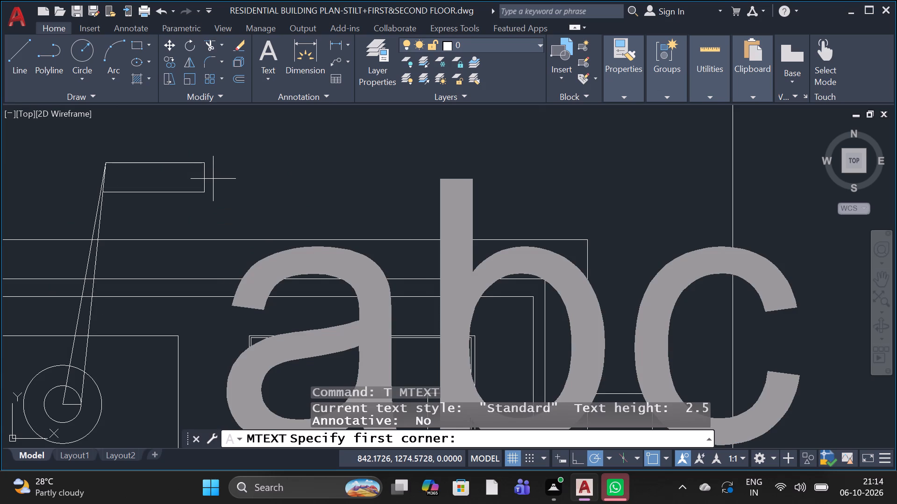
{"action": "left_click", "coordinate": [219, 161]}
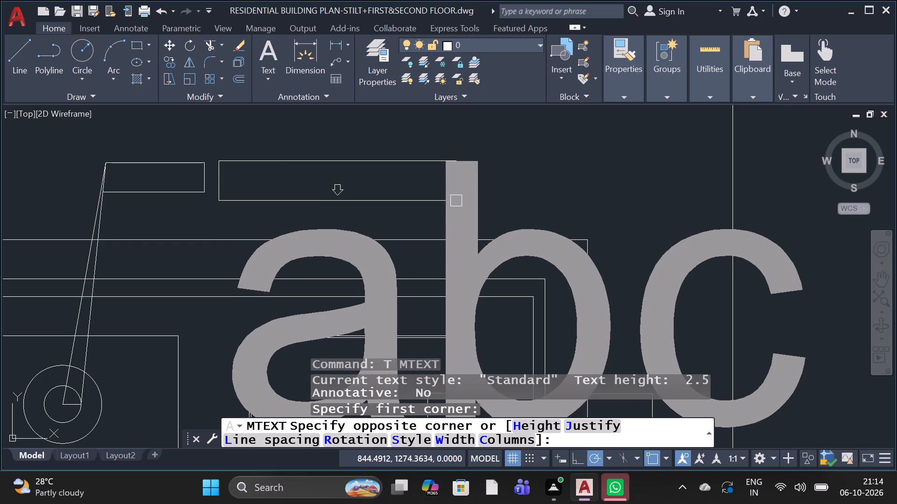
{"action": "left_click", "coordinate": [478, 195]}
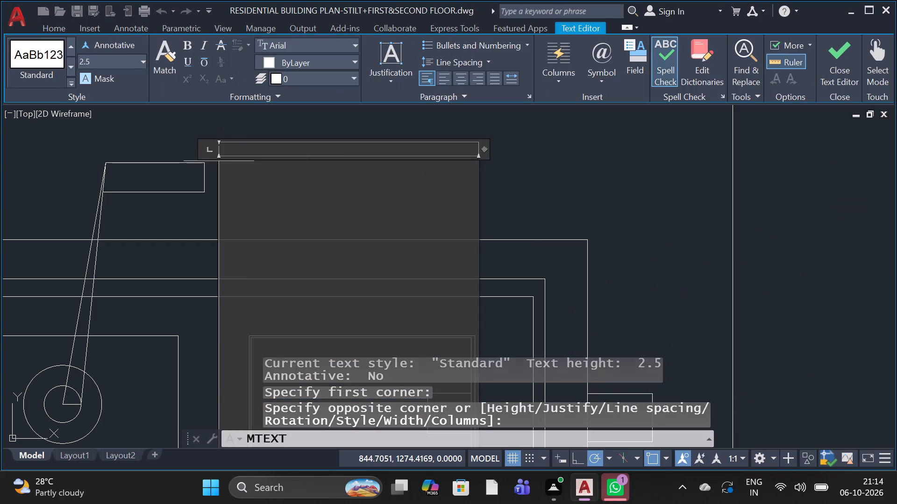
Set the text height to 0.20 for the new multiline text beside the middle panel's pipe box.
{"action": "left_click", "coordinate": [140, 58]}
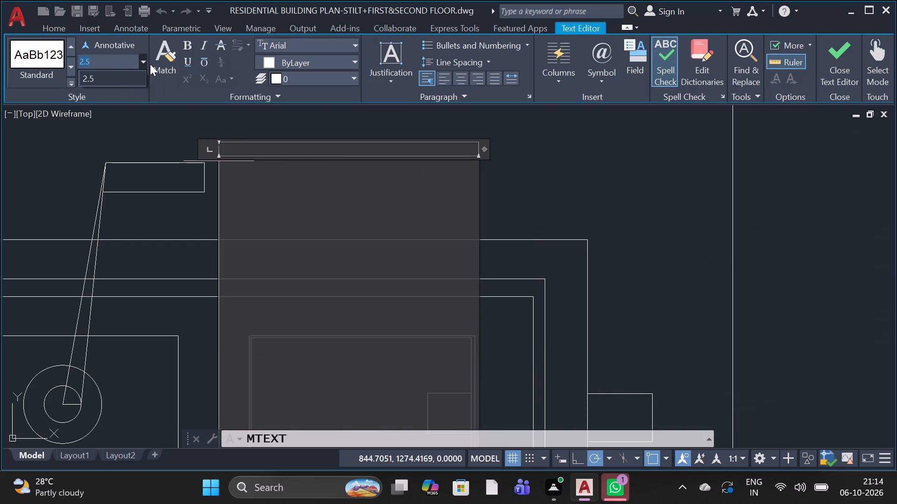
{"action": "left_click", "coordinate": [145, 64]}
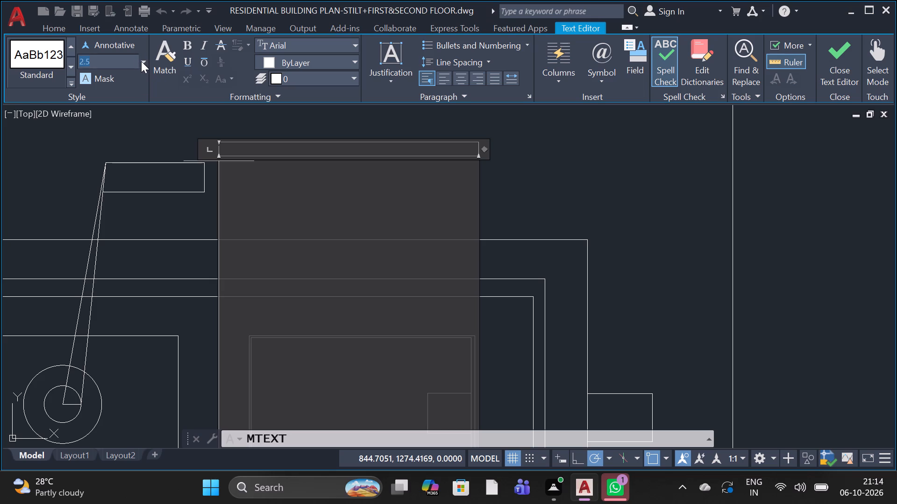
{"action": "left_click", "coordinate": [142, 61]}
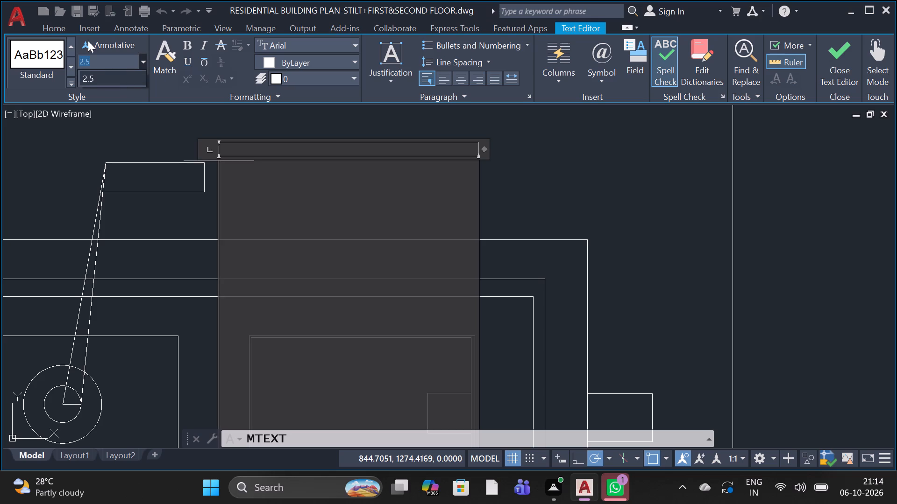
{"action": "left_click", "coordinate": [97, 63]}
{"action": "key", "text": "BackSpace"}
{"action": "key", "text": "BackSpace"}
{"action": "key", "text": "BackSpace"}
{"action": "key", "text": "BackSpace"}
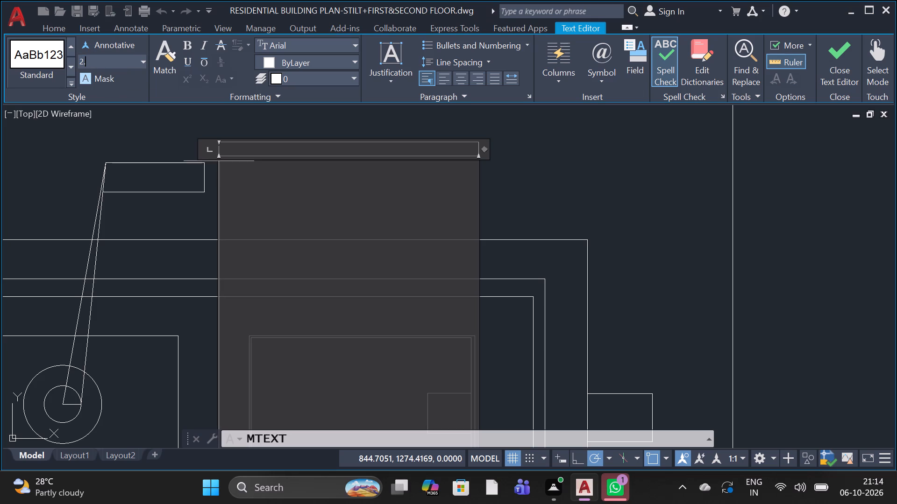
{"action": "key", "text": "BackSpace"}
{"action": "key", "text": "0"}
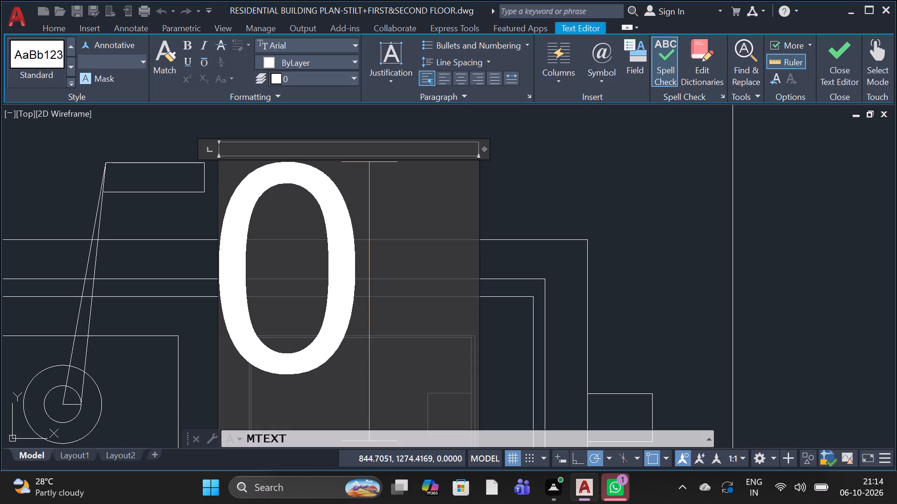
{"action": "key", "text": "BackSpace"}
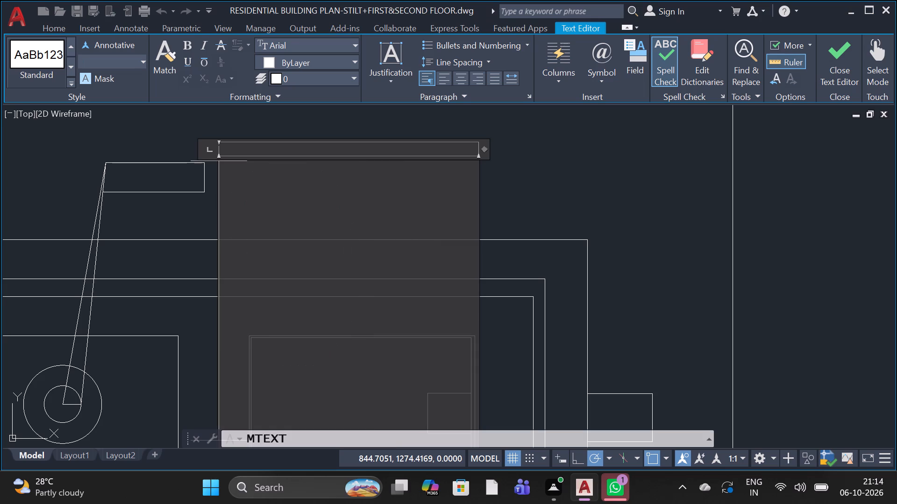
{"action": "left_click", "coordinate": [80, 60]}
{"action": "type", "text": "0."}
{"action": "key", "text": "2"}
{"action": "type", "text": "0"}
{"action": "key", "text": "space"}
{"action": "key", "text": "Return"}
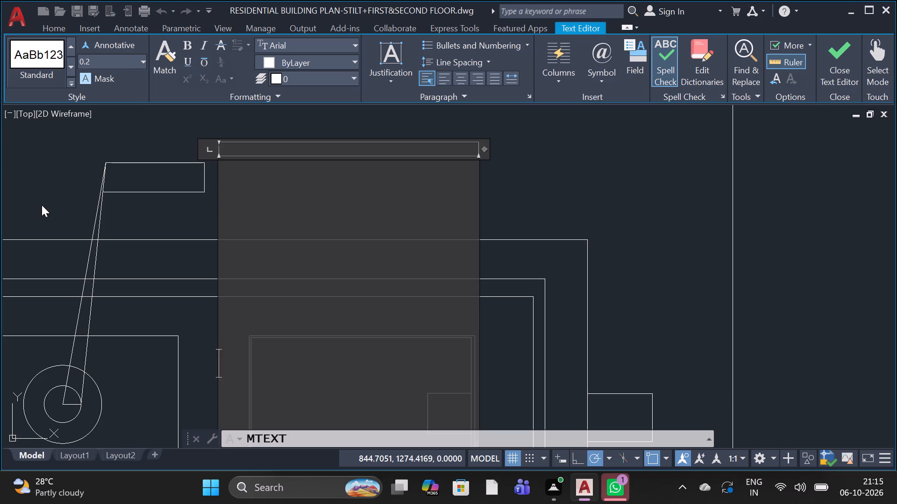
Enter the label "ventpipe" beside the horizontal box of the middle panel's pipe and finish the text.
{"action": "key", "text": "v"}
{"action": "key", "text": "e"}
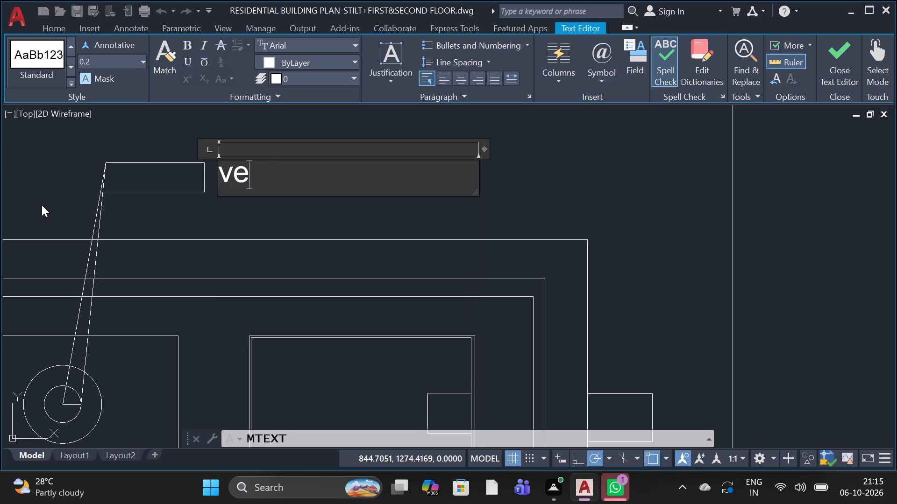
{"action": "key", "text": "n"}
{"action": "key", "text": "t"}
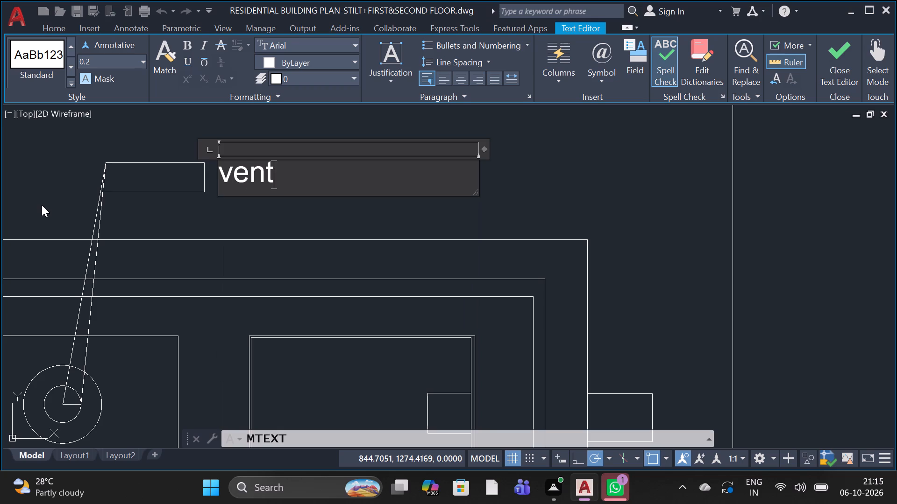
{"action": "key", "text": "p"}
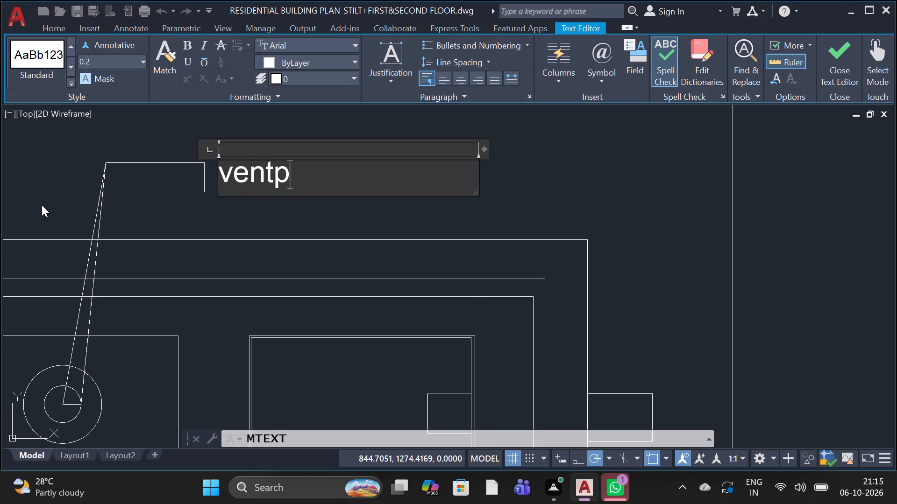
{"action": "key", "text": "i"}
{"action": "key", "text": "p"}
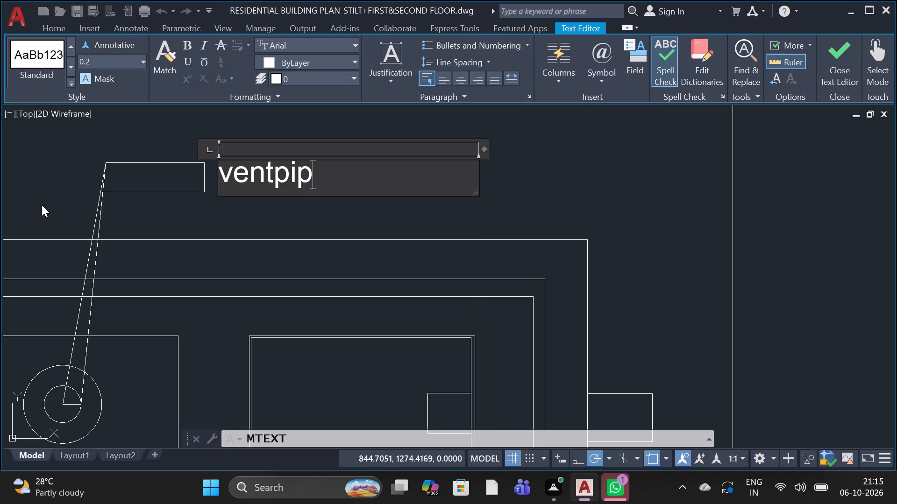
{"action": "key", "text": "e"}
{"action": "left_click", "coordinate": [169, 219]}
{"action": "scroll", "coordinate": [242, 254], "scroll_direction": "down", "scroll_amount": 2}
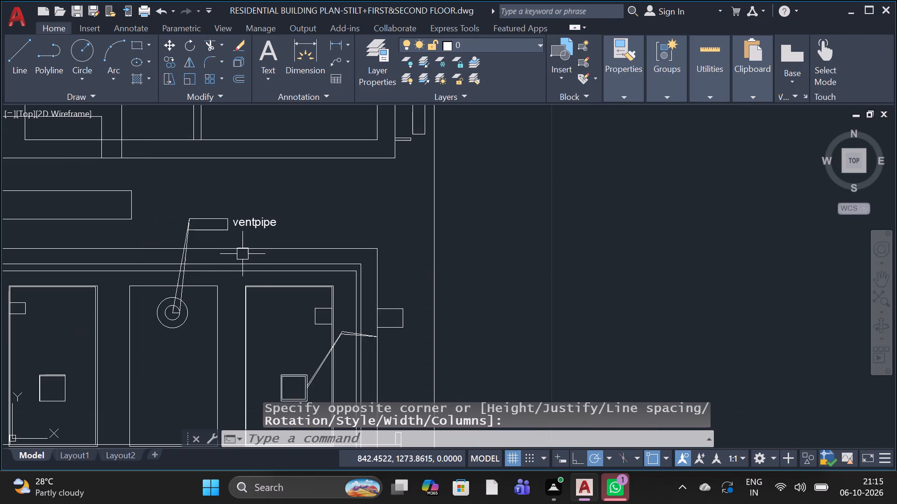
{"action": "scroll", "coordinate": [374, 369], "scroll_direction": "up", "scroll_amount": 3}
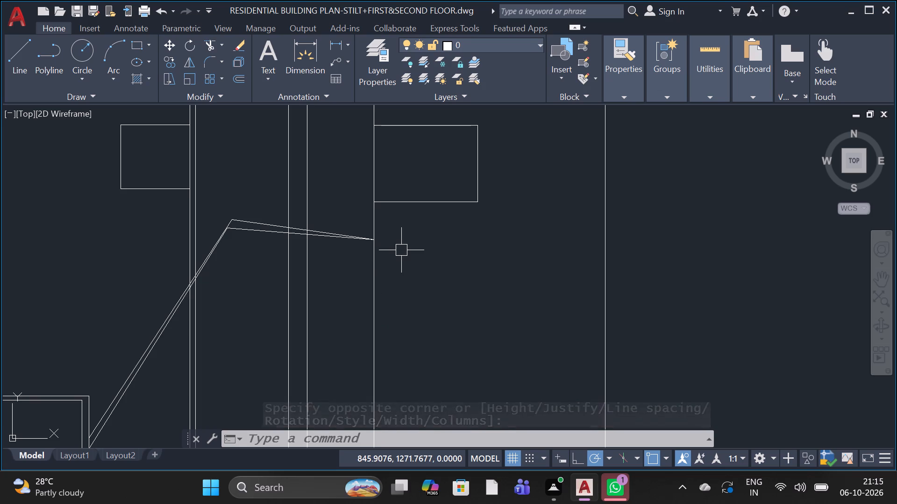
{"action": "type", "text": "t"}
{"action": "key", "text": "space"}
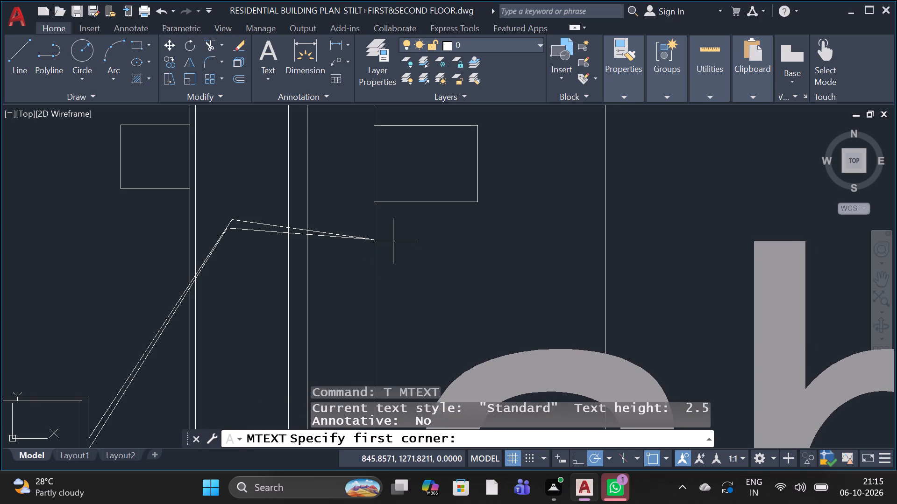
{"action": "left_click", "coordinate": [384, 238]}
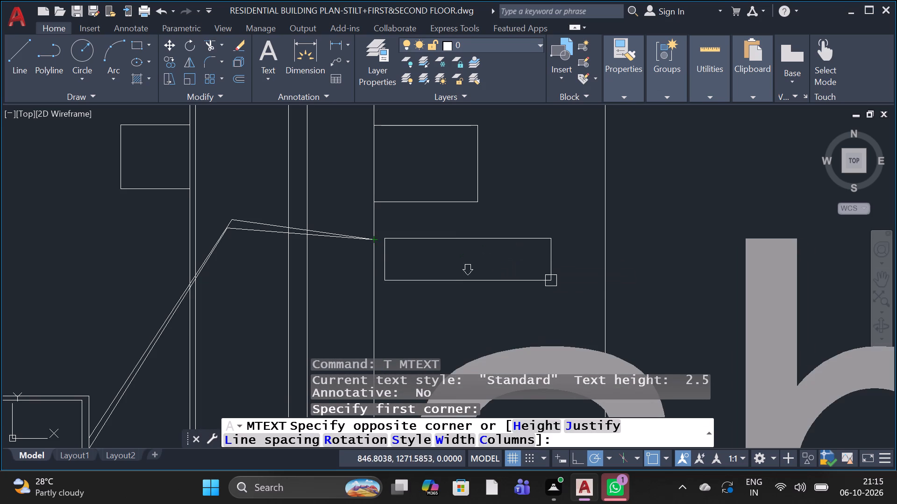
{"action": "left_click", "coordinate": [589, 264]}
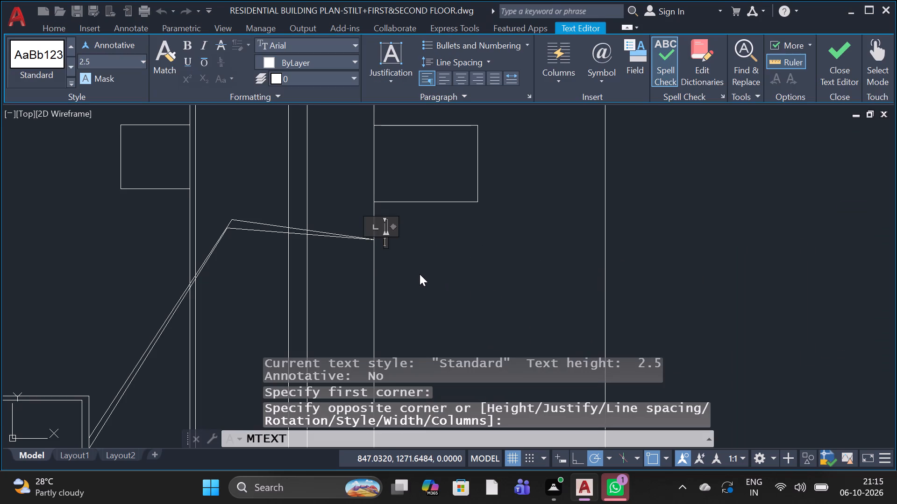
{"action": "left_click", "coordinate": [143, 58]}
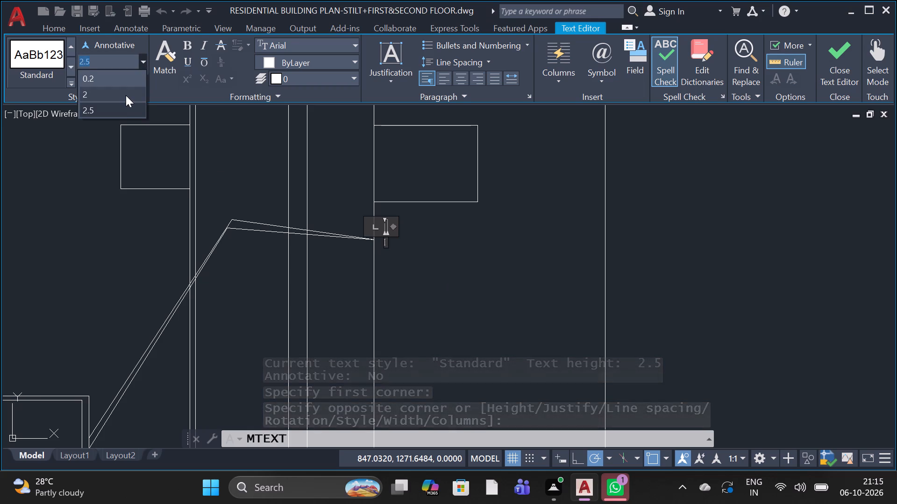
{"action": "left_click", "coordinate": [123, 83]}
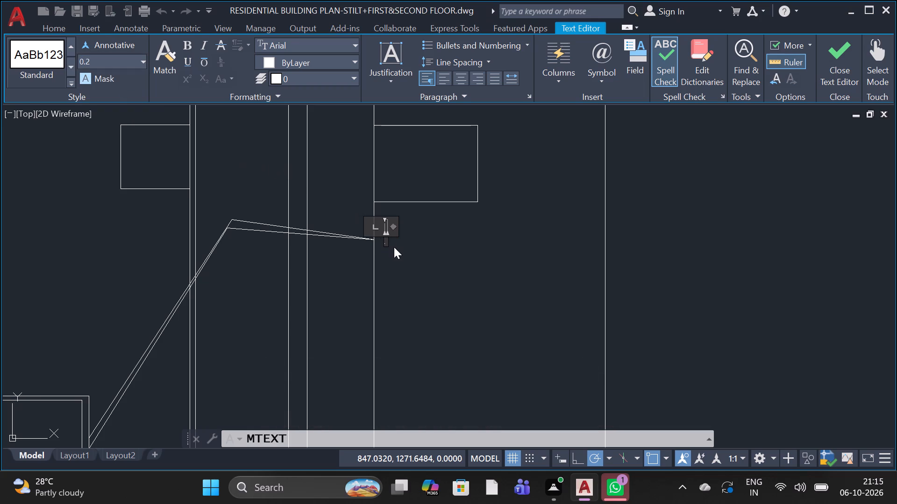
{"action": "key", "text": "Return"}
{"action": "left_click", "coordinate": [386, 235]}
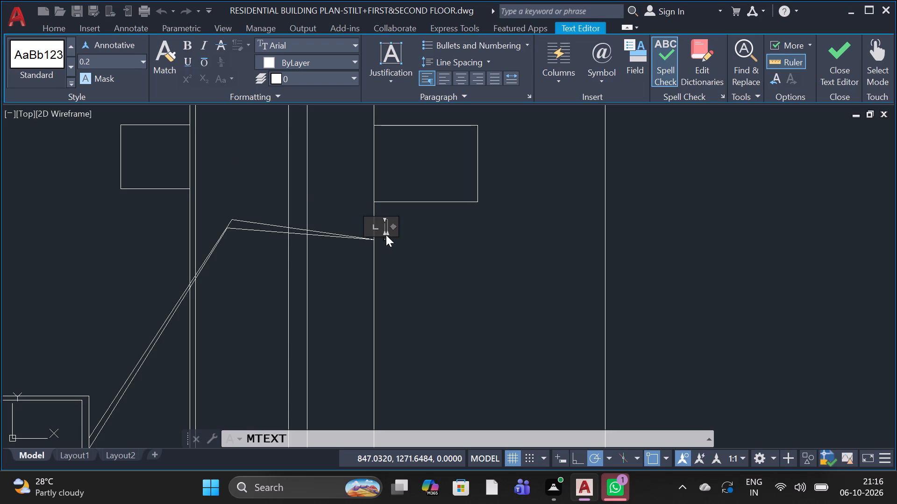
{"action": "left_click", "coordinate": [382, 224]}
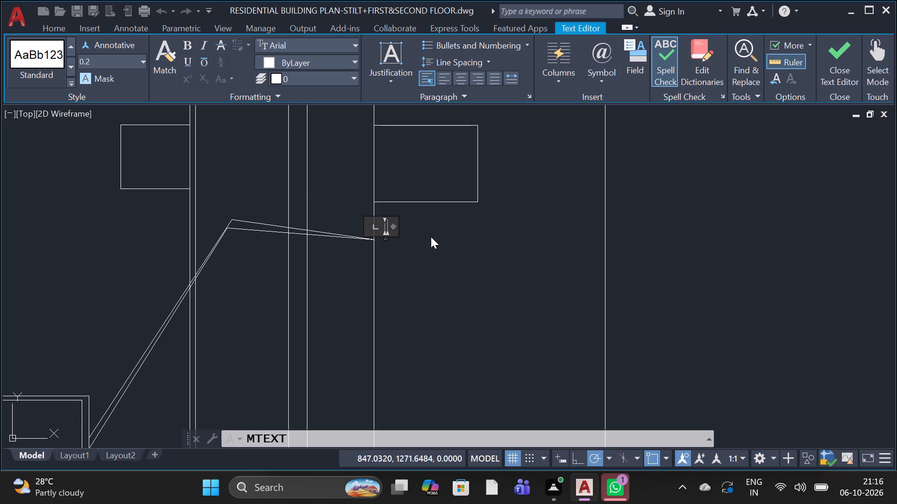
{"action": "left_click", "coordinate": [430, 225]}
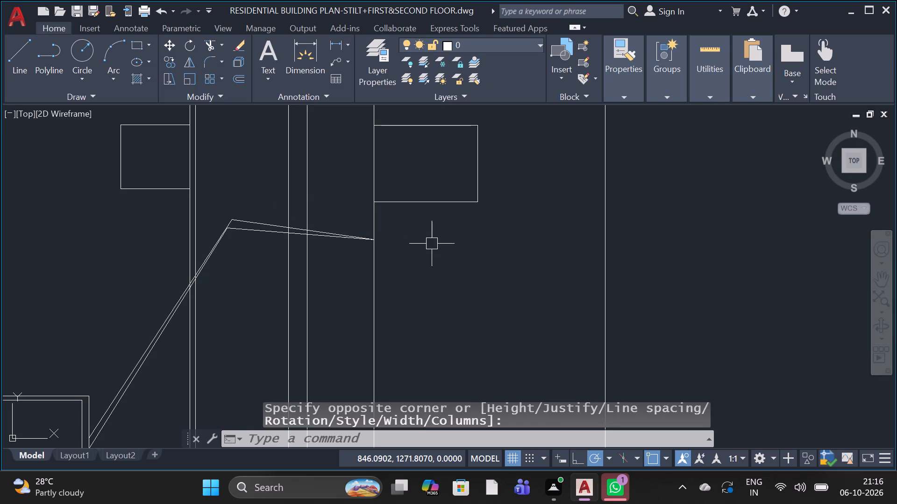
Start a multiline text frame about 1.2 units wide beside the outer end of the right-hand panel's sloping pipe, with text height 0.2.
{"action": "key", "text": "t"}
{"action": "key", "text": "space"}
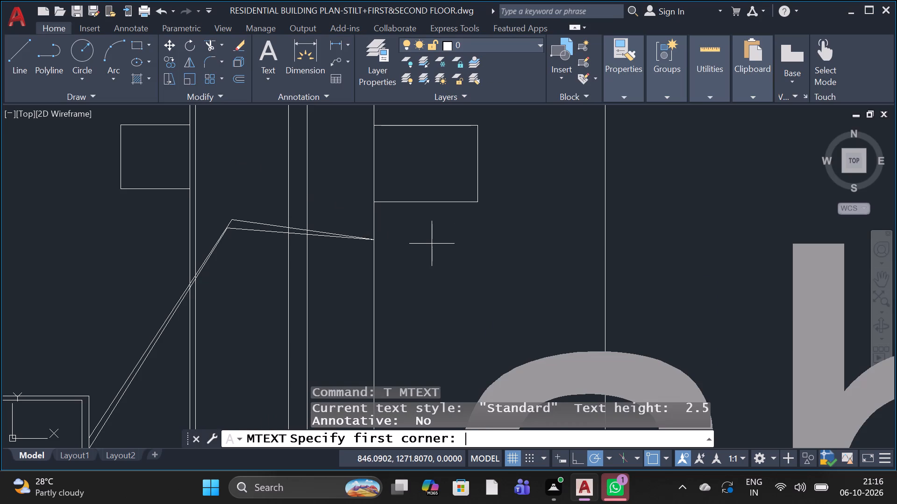
{"action": "left_click", "coordinate": [387, 232]}
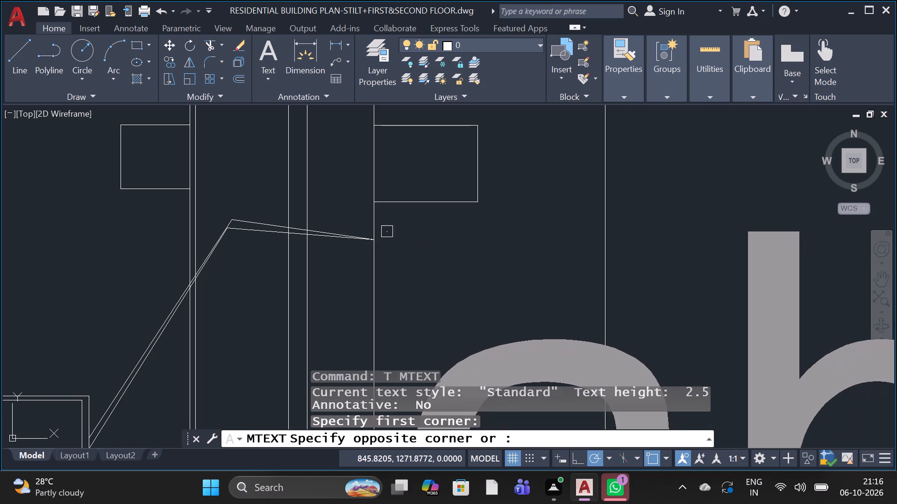
{"action": "left_click", "coordinate": [584, 261]}
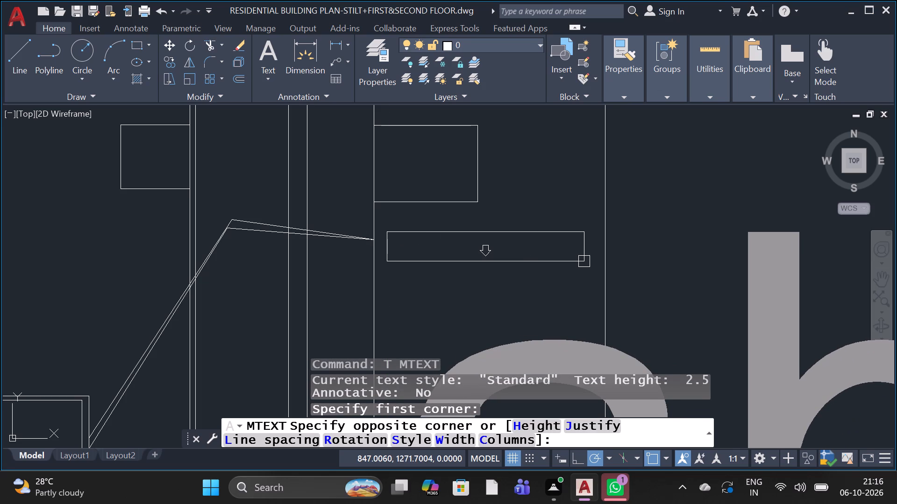
{"action": "scroll", "coordinate": [384, 225], "scroll_direction": "up", "scroll_amount": 3}
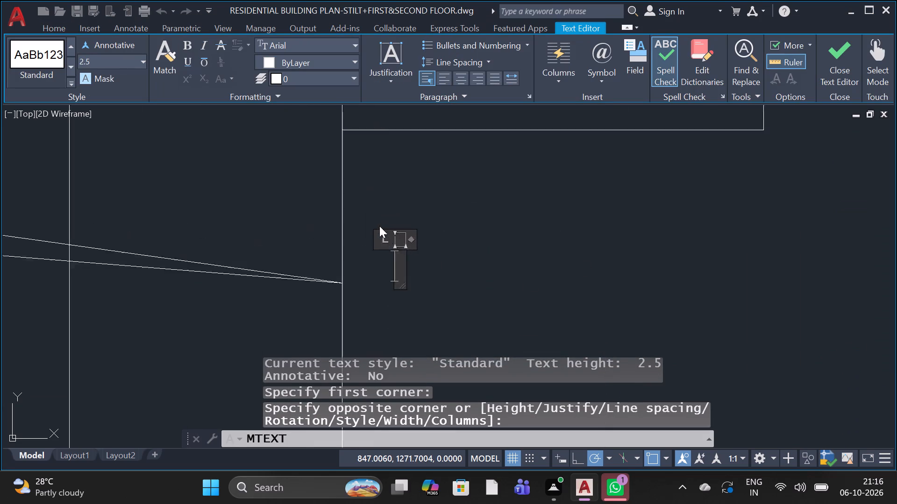
{"action": "scroll", "coordinate": [379, 226], "scroll_direction": "up", "scroll_amount": 2}
{"action": "scroll", "coordinate": [405, 278], "scroll_direction": "down", "scroll_amount": 2}
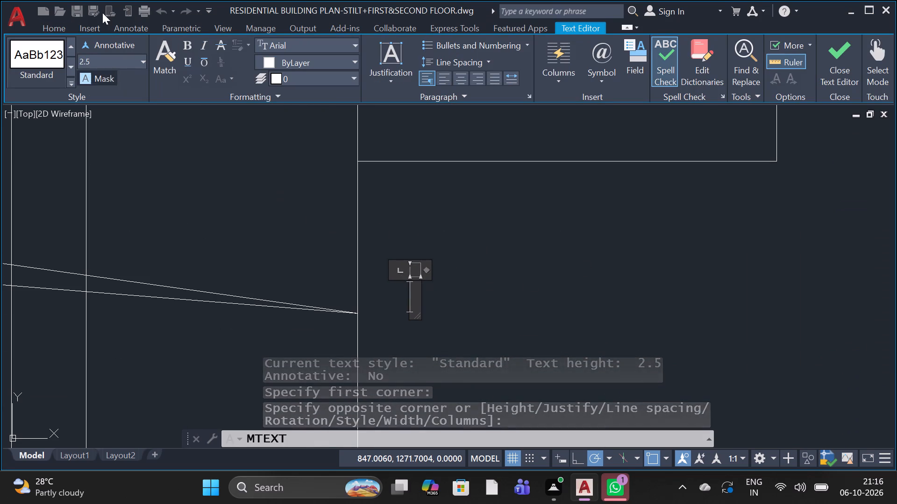
{"action": "left_click", "coordinate": [143, 59]}
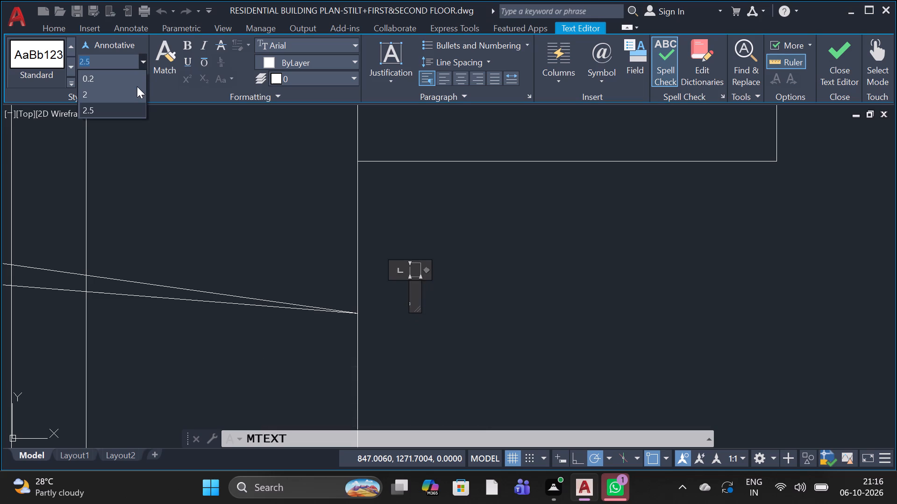
{"action": "left_click", "coordinate": [125, 77]}
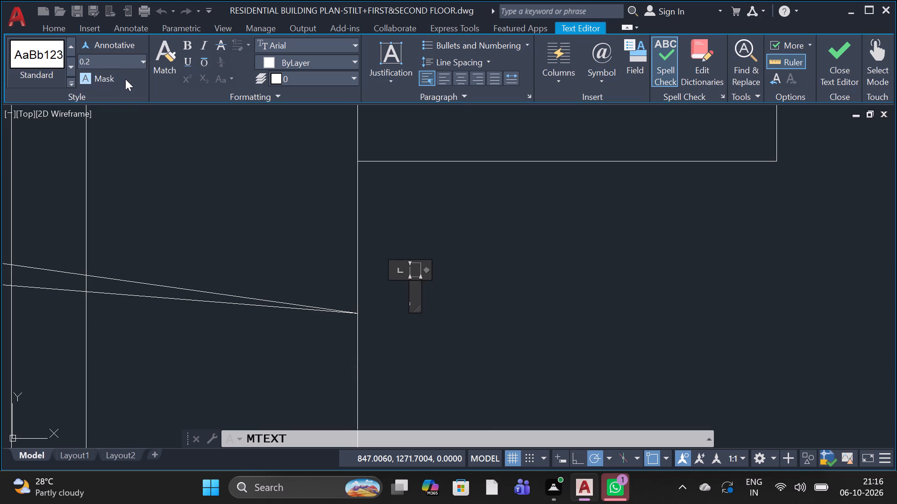
Enter the label "MANHLE" at the end of the right-hand panel's sloping pipe and finish the text.
{"action": "type", "text": "MA"}
{"action": "key", "text": "n"}
{"action": "scroll", "coordinate": [372, 272], "scroll_direction": "up", "scroll_amount": 4}
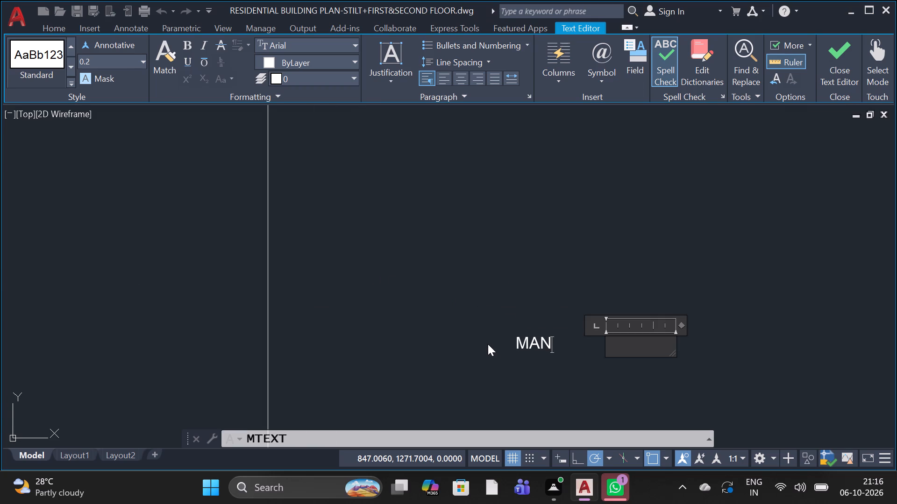
{"action": "key", "text": "h"}
{"action": "key", "text": "l"}
{"action": "key", "text": "e"}
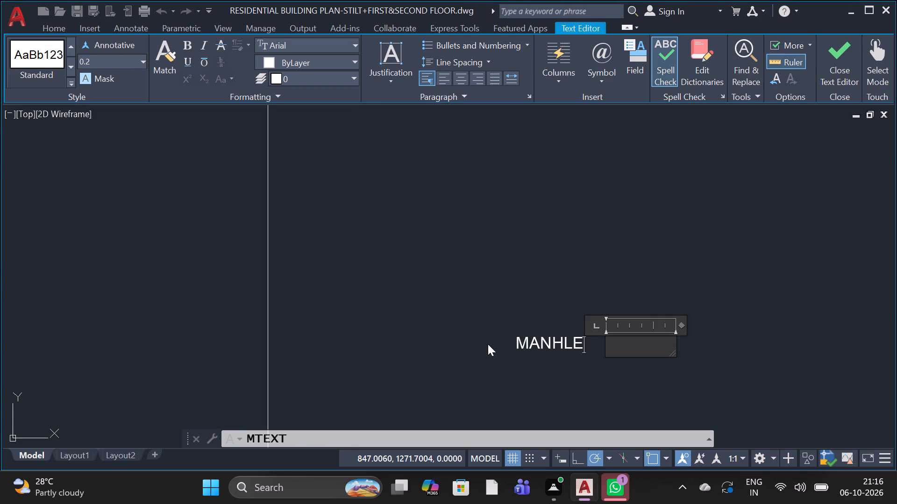
{"action": "left_click", "coordinate": [477, 344]}
Scale the "MANHLE" label down to about a third of its size from a base point near its last letter.
{"action": "scroll", "coordinate": [502, 287], "scroll_direction": "down", "scroll_amount": 2}
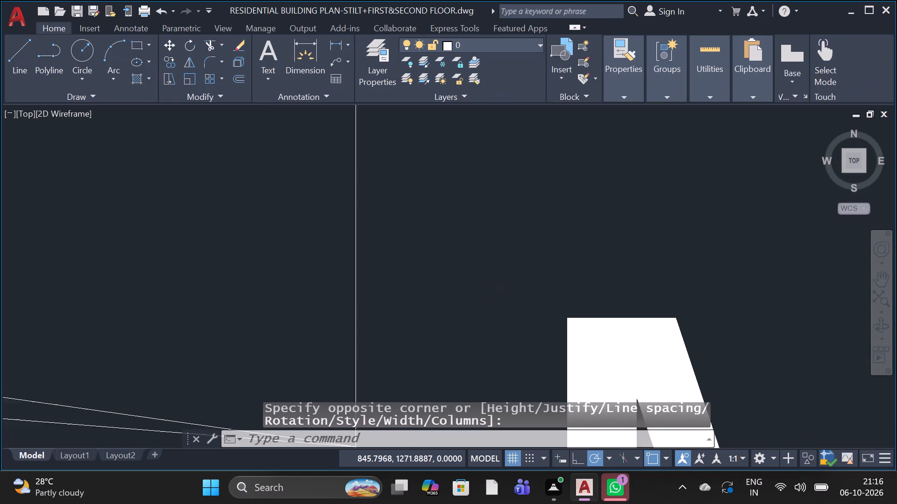
{"action": "scroll", "coordinate": [504, 287], "scroll_direction": "down", "scroll_amount": 4}
{"action": "left_click", "coordinate": [638, 321]}
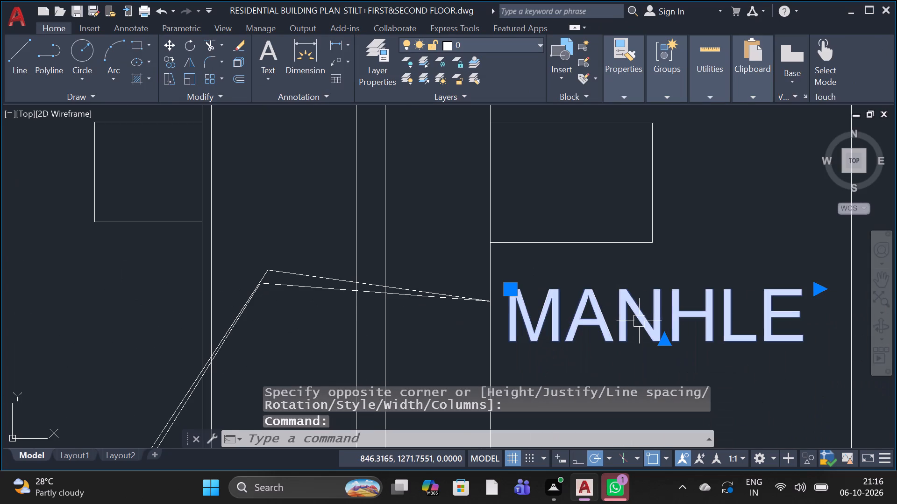
{"action": "right_click", "coordinate": [637, 322]}
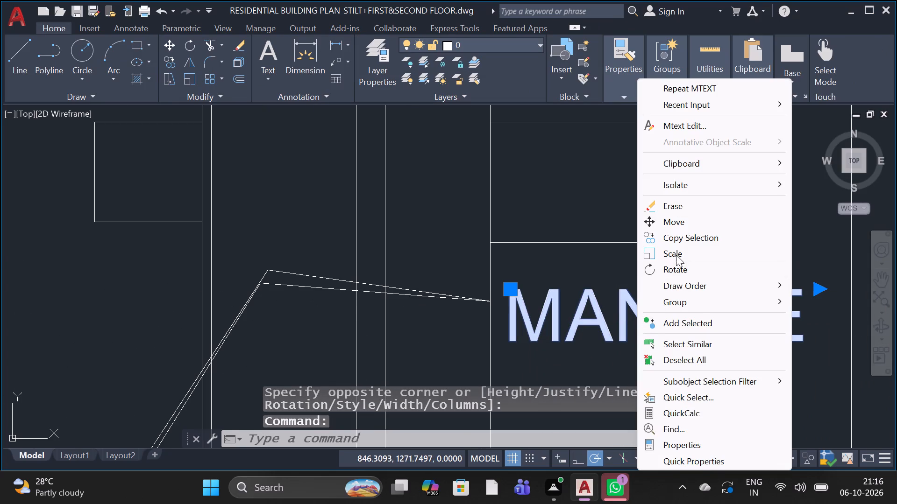
{"action": "left_click", "coordinate": [676, 256]}
{"action": "left_click", "coordinate": [770, 292]}
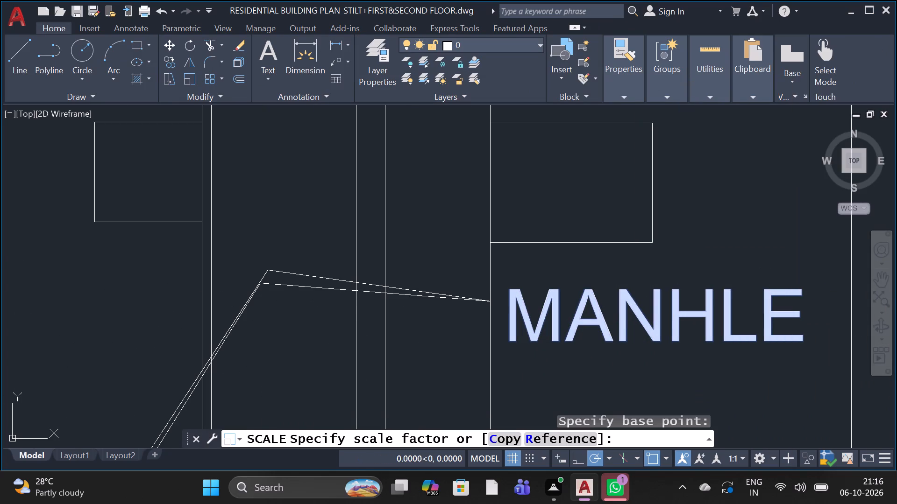
{"action": "left_click", "coordinate": [718, 303]}
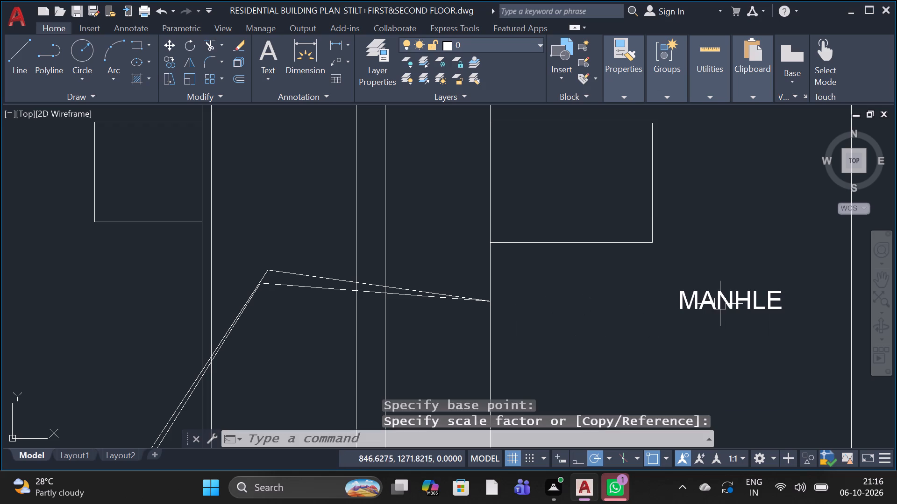
Move the "MANHLE" label about 0.65 units horizontally so it sits beside the outer end of the sloping pipe.
{"action": "left_click", "coordinate": [733, 301]}
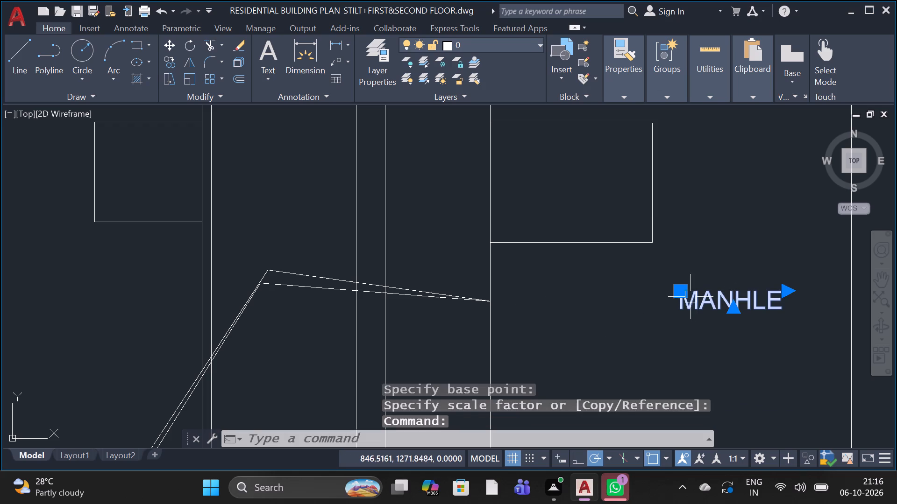
{"action": "left_click", "coordinate": [684, 296]}
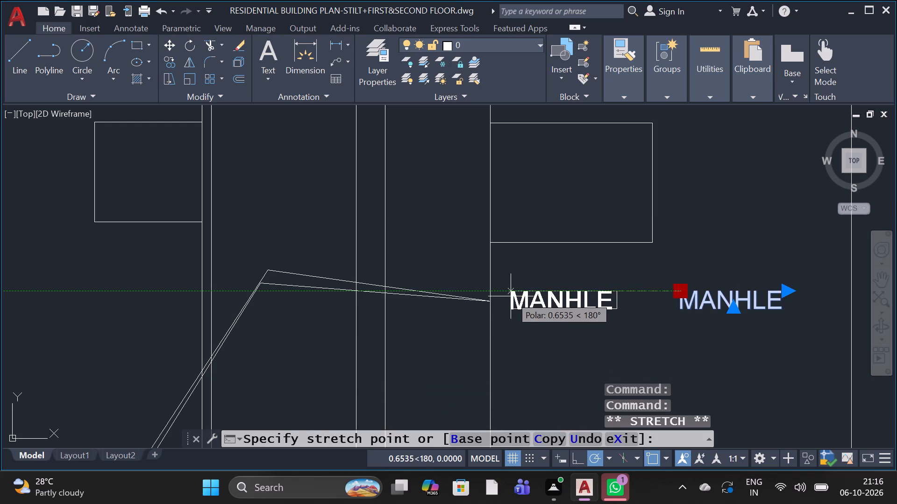
{"action": "left_click", "coordinate": [511, 296]}
{"action": "key", "text": "Escape"}
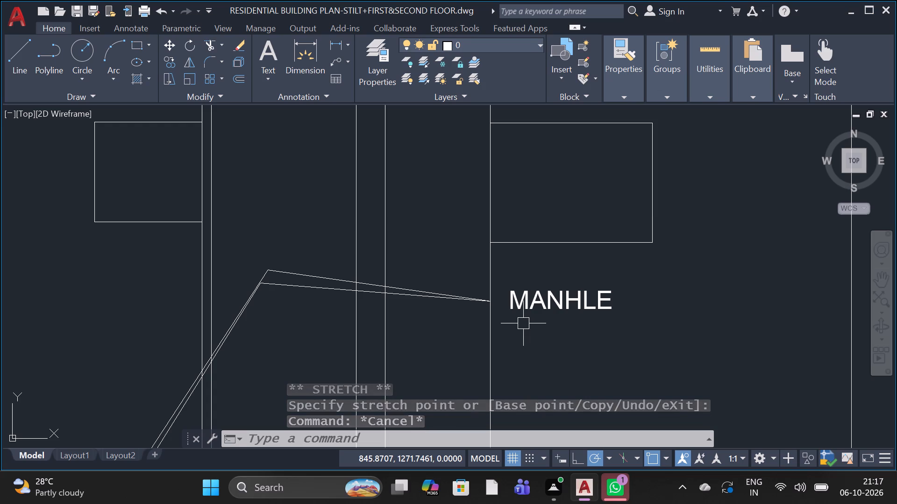
Start a multiline text frame about 9.4 units wide below the outer rectangle of the three-panel detail.
{"action": "scroll", "coordinate": [454, 278], "scroll_direction": "down", "scroll_amount": 2}
{"action": "scroll", "coordinate": [454, 296], "scroll_direction": "up", "scroll_amount": 1}
{"action": "scroll", "coordinate": [454, 296], "scroll_direction": "down", "scroll_amount": 2}
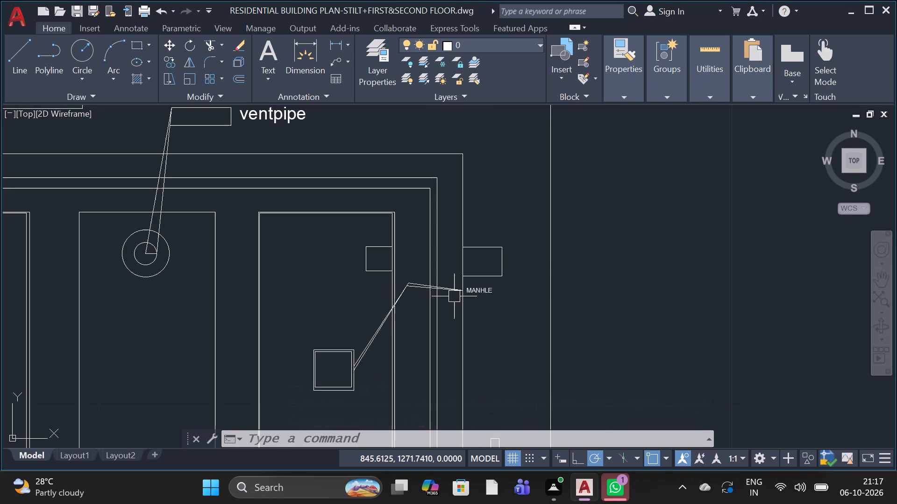
{"action": "scroll", "coordinate": [454, 289], "scroll_direction": "down", "scroll_amount": 2}
{"action": "scroll", "coordinate": [468, 366], "scroll_direction": "up", "scroll_amount": 1}
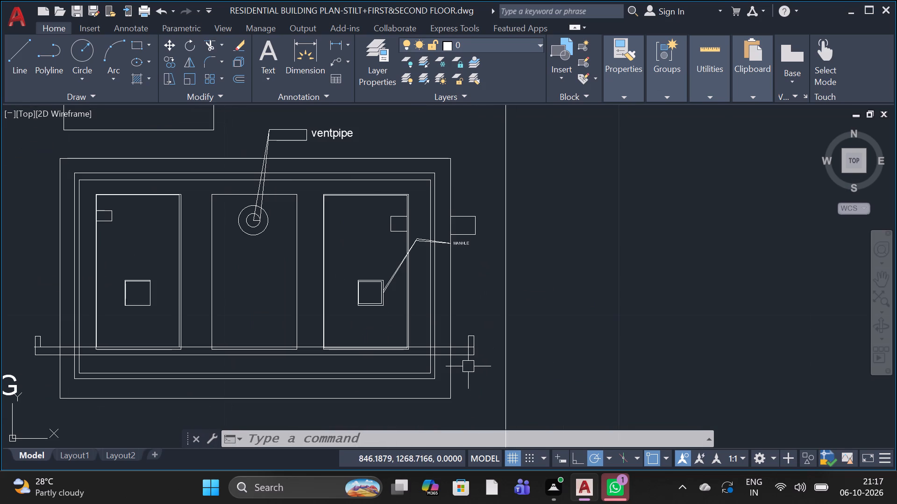
{"action": "scroll", "coordinate": [294, 336], "scroll_direction": "down", "scroll_amount": 1}
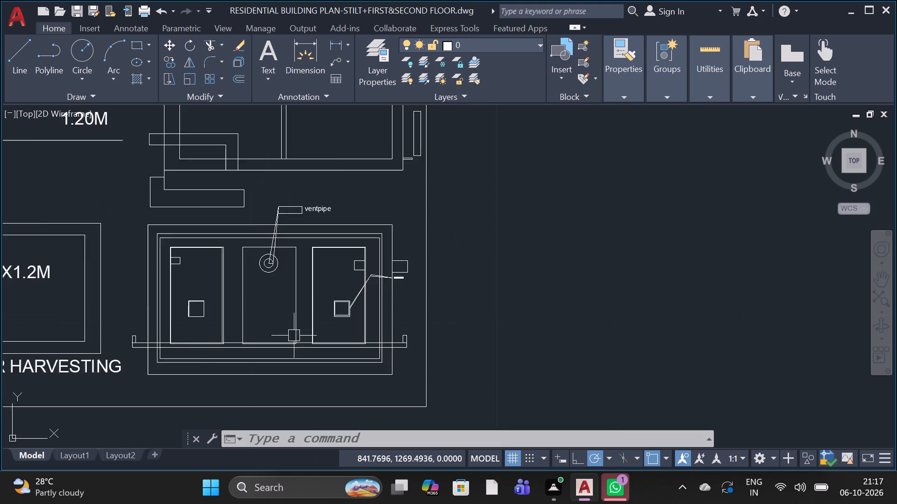
{"action": "scroll", "coordinate": [294, 336], "scroll_direction": "down", "scroll_amount": 1}
{"action": "scroll", "coordinate": [279, 382], "scroll_direction": "up", "scroll_amount": 2}
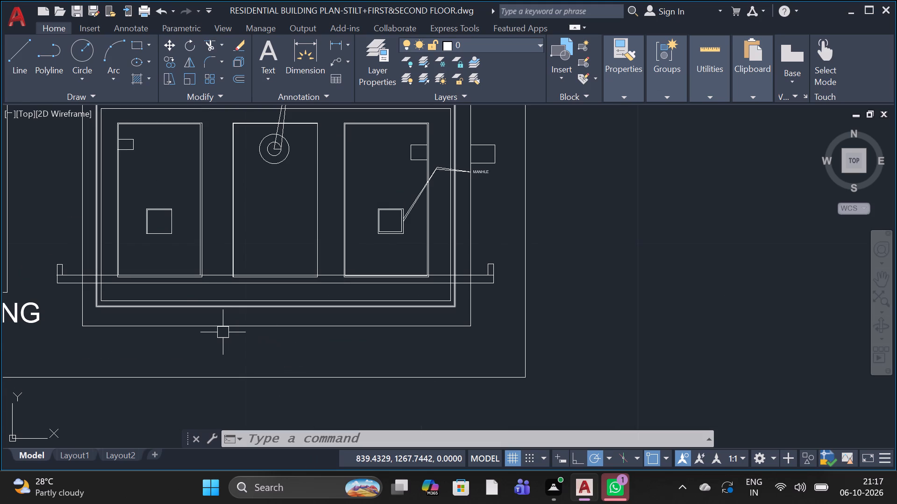
{"action": "type", "text": "T"}
{"action": "key", "text": "space"}
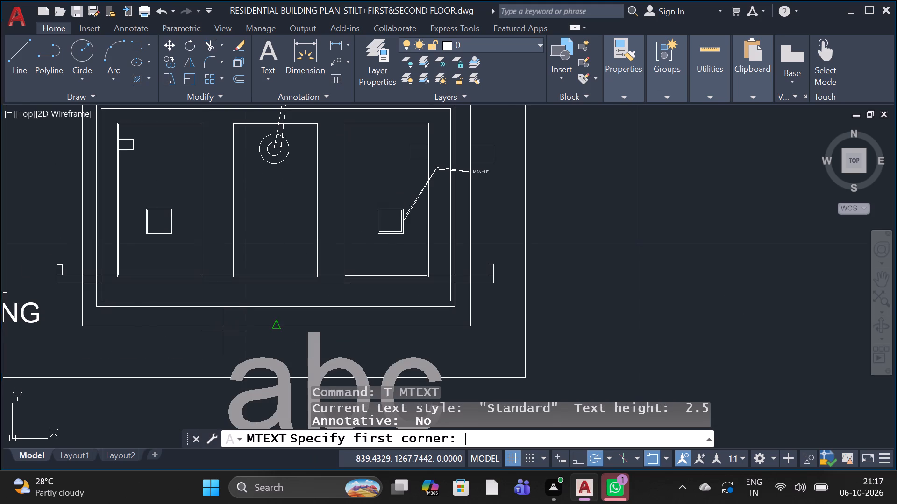
{"action": "left_click_drag", "start_coordinate": [134, 341], "coordinate": [138, 341]}
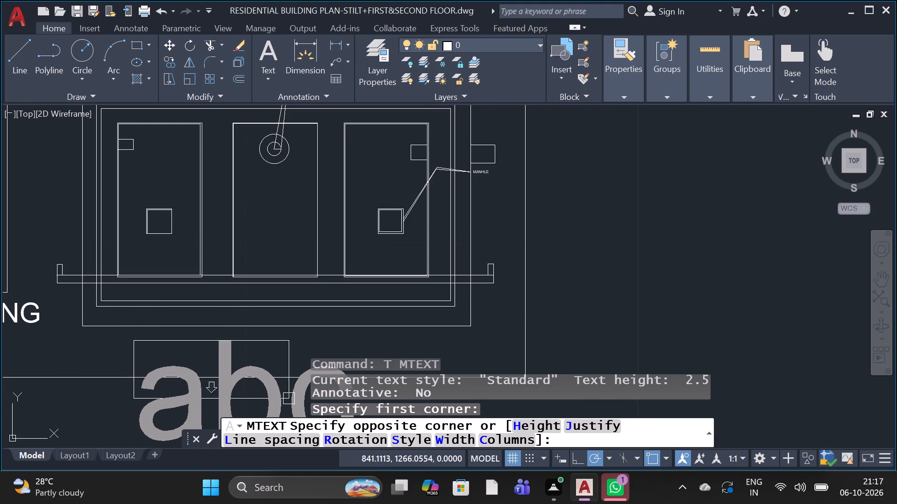
{"action": "scroll", "coordinate": [356, 325], "scroll_direction": "down", "scroll_amount": 3}
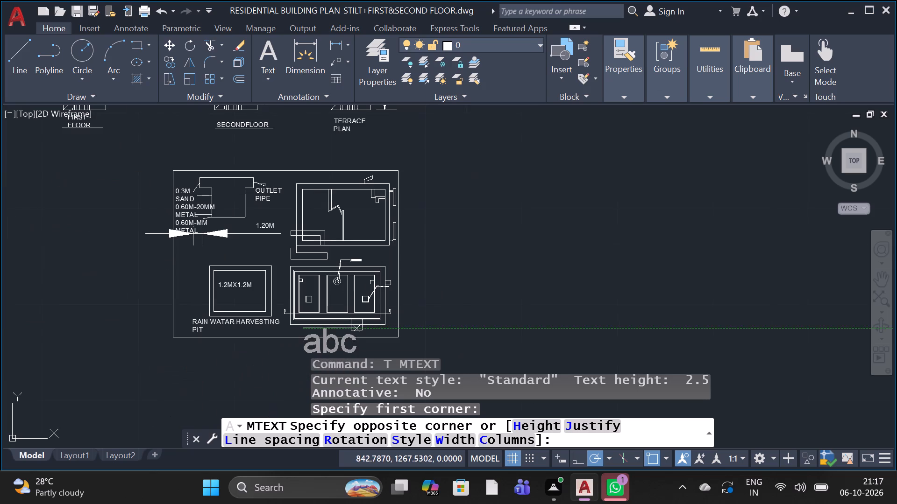
{"action": "scroll", "coordinate": [387, 341], "scroll_direction": "up", "scroll_amount": 3}
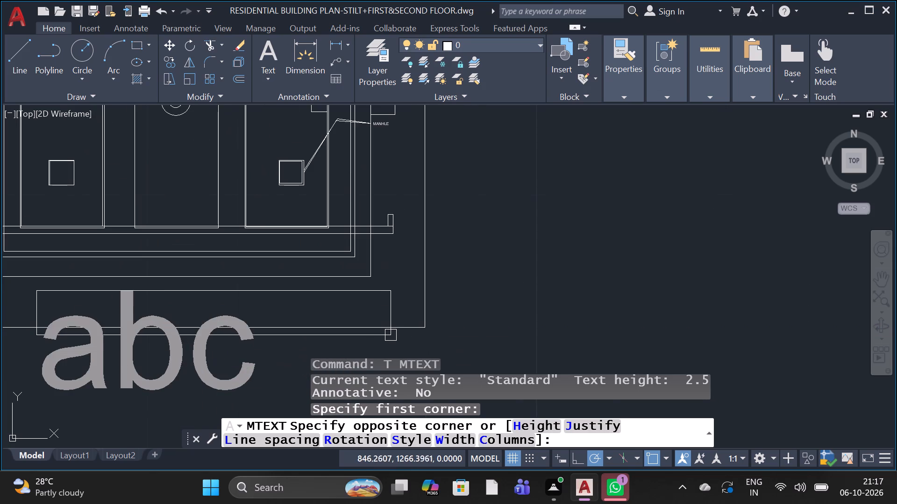
{"action": "left_click", "coordinate": [401, 318]}
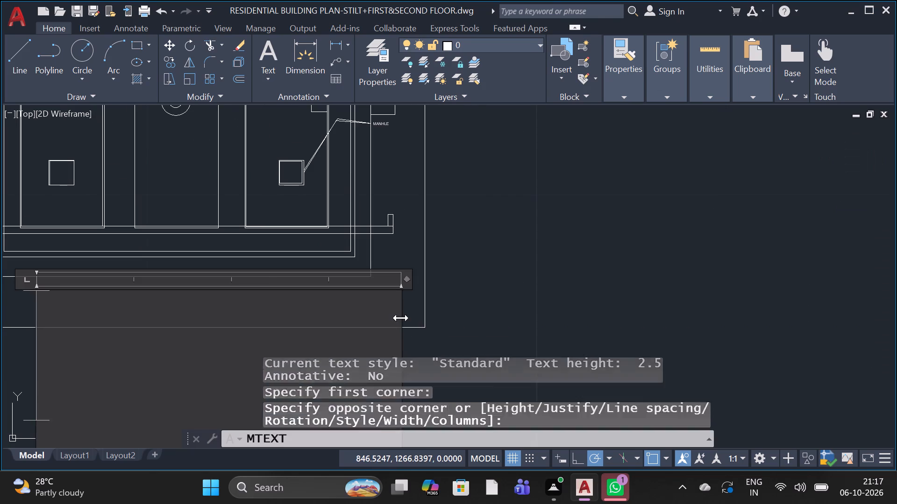
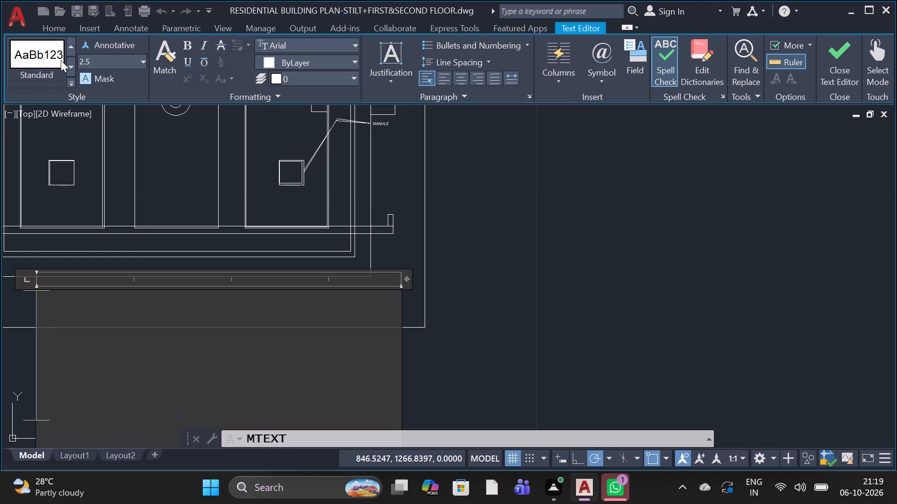
Enter the title "SEPTIC TANK PLAN" at text height 0.2 below the septic tank plan.
{"action": "left_click", "coordinate": [143, 63]}
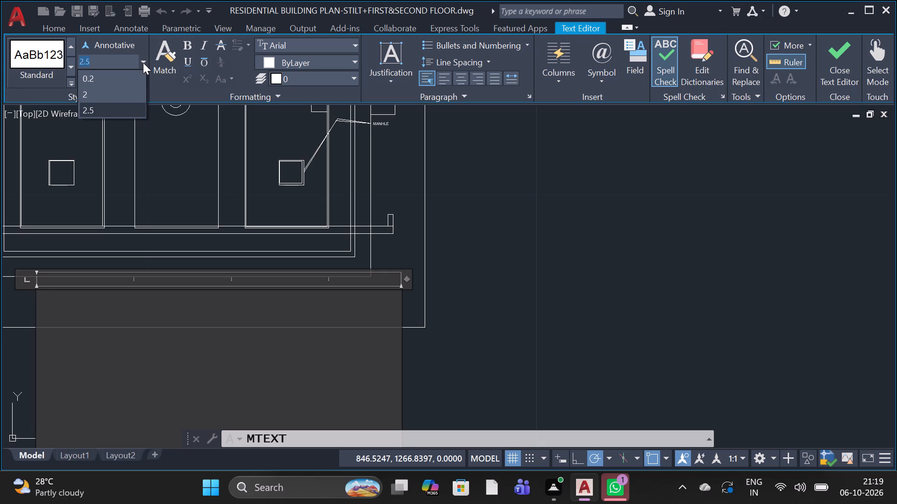
{"action": "left_click", "coordinate": [126, 80]}
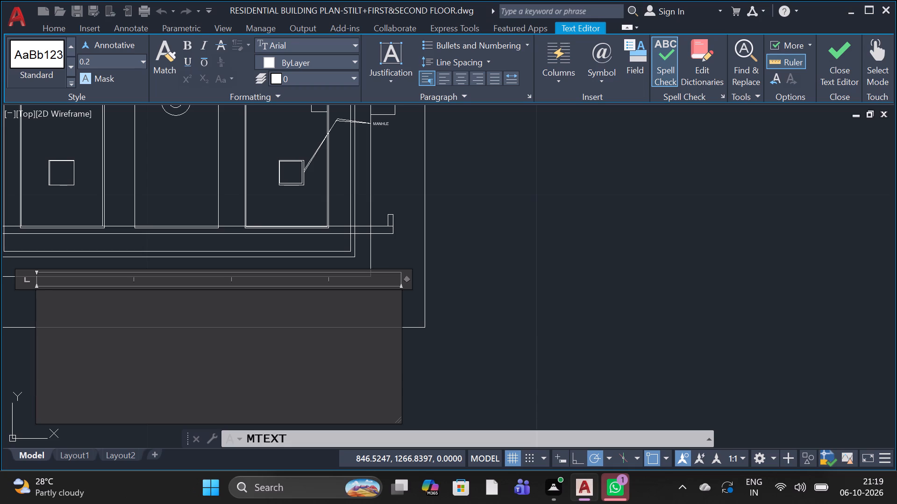
{"action": "type", "text": "SE"}
{"action": "key", "text": "p"}
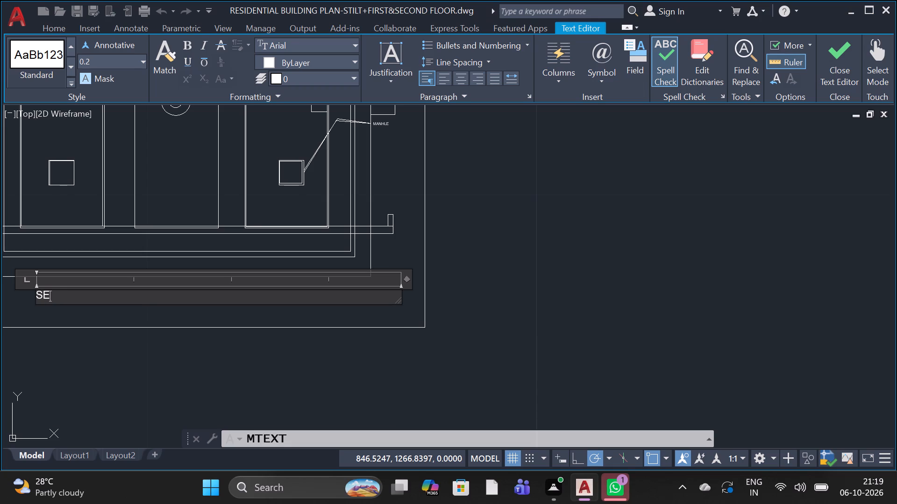
{"action": "type", "text": "TI"}
{"action": "key", "text": "c"}
{"action": "key", "text": "space"}
{"action": "type", "text": "TAN"}
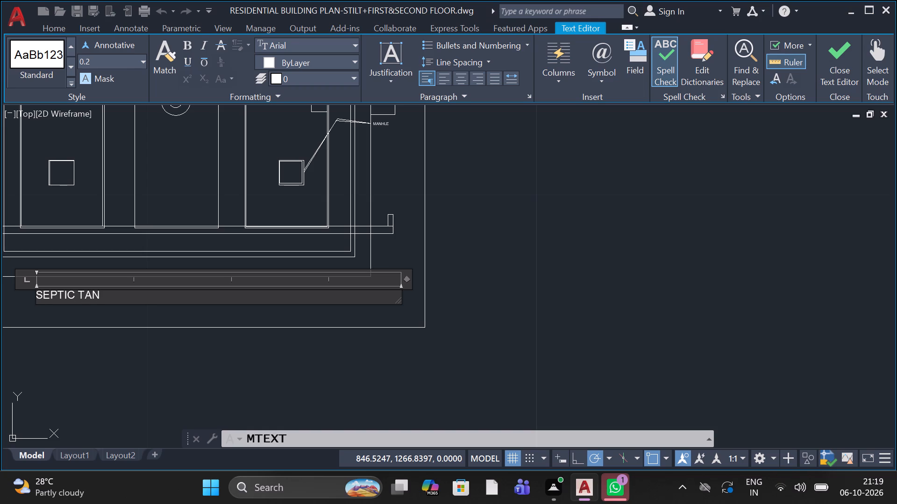
{"action": "key", "text": "k"}
{"action": "key", "text": "space"}
{"action": "type", "text": "PLA"}
{"action": "key", "text": "n"}
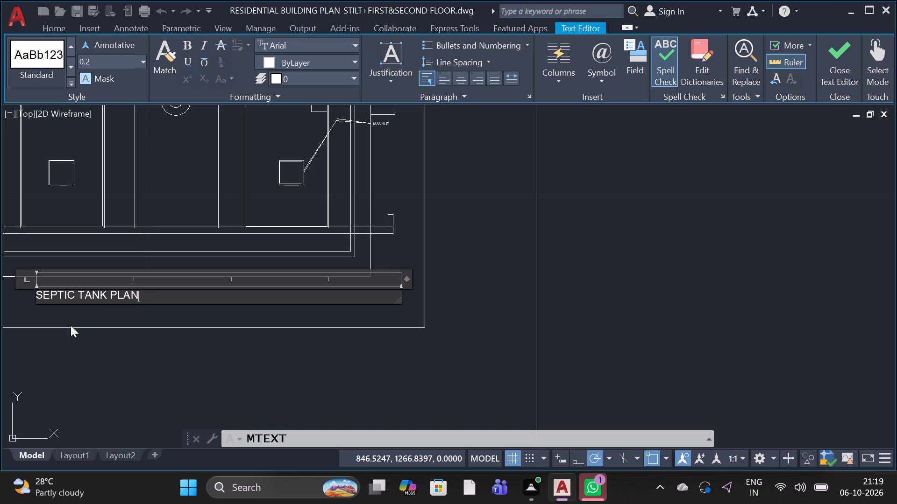
{"action": "left_click", "coordinate": [89, 356]}
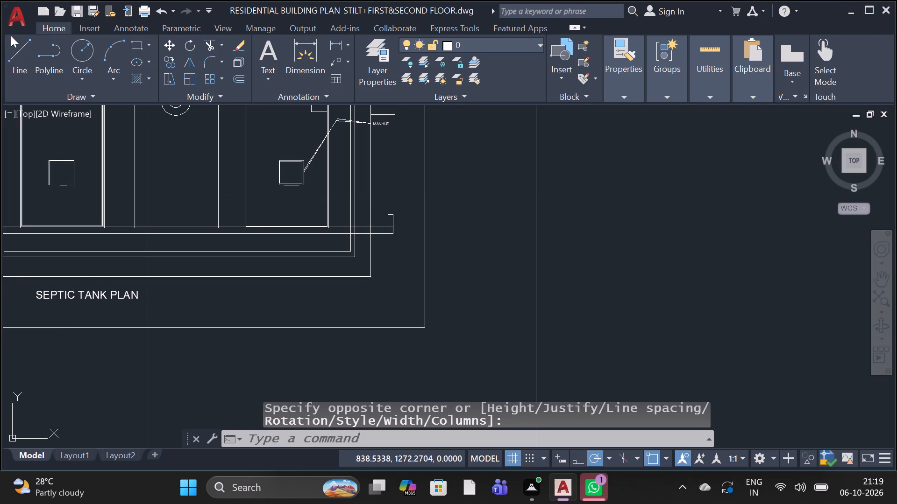
Draw a horizontal line beneath the "SEPTIC TANK PLAN" title to underline it.
{"action": "left_click", "coordinate": [16, 55]}
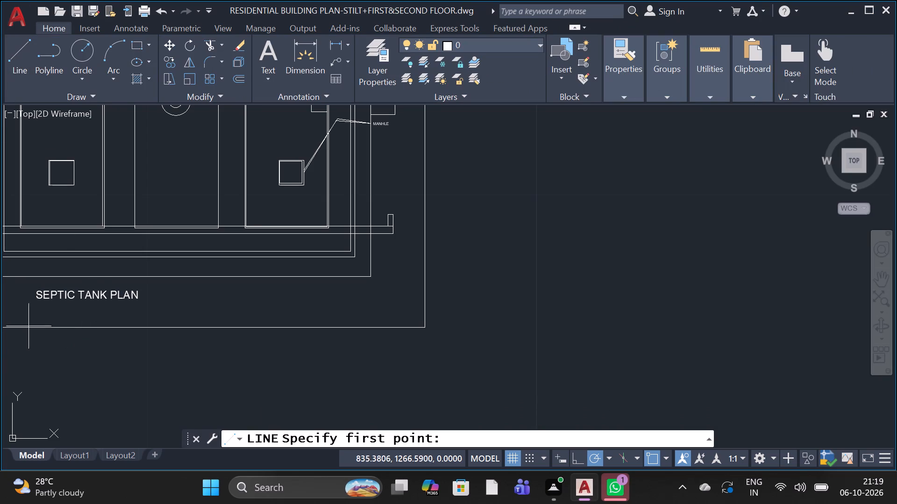
{"action": "left_click", "coordinate": [31, 306]}
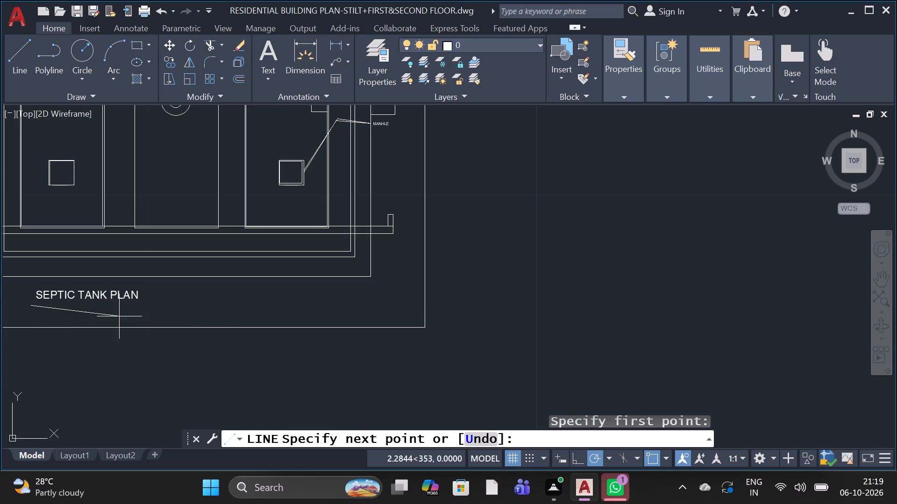
{"action": "left_click", "coordinate": [145, 306]}
{"action": "key", "text": "space"}
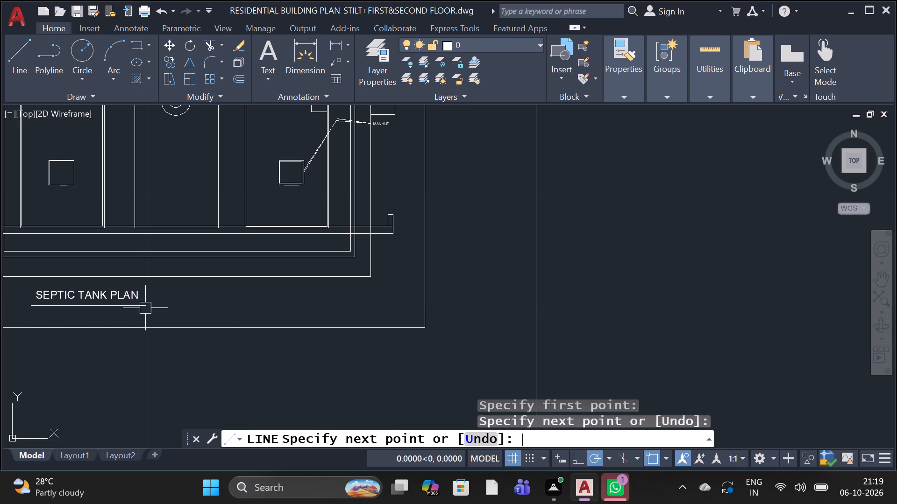
Add the multiline text "D" near the left end marker of the section line across the septic tank plan.
{"action": "scroll", "coordinate": [236, 286], "scroll_direction": "down", "scroll_amount": 3}
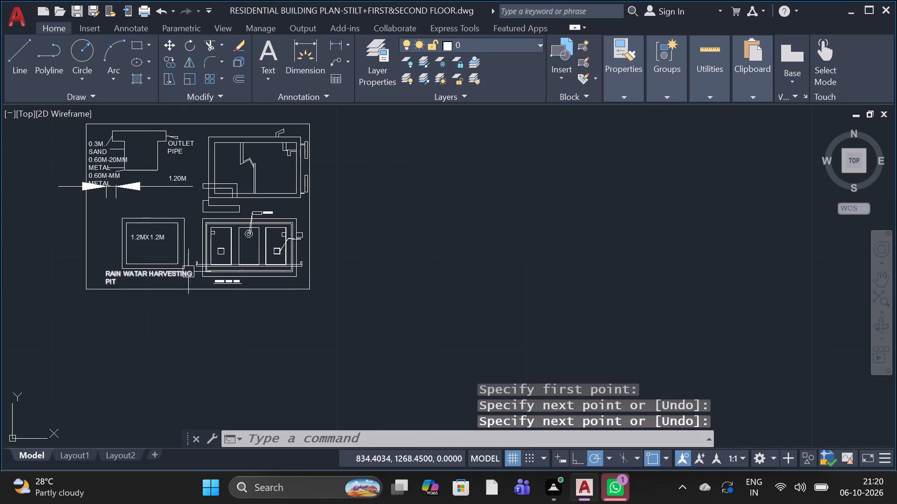
{"action": "scroll", "coordinate": [188, 272], "scroll_direction": "up", "scroll_amount": 2}
{"action": "scroll", "coordinate": [201, 237], "scroll_direction": "up", "scroll_amount": 2}
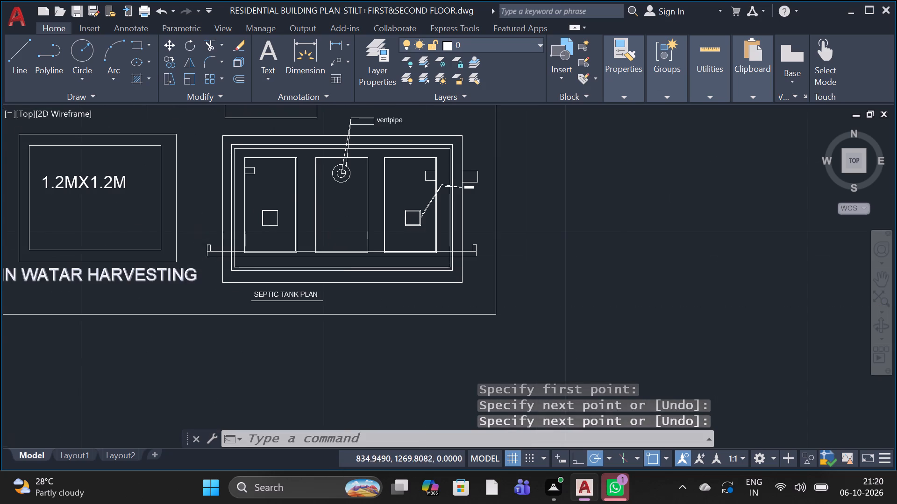
{"action": "scroll", "coordinate": [212, 246], "scroll_direction": "up", "scroll_amount": 2}
{"action": "type", "text": "T"}
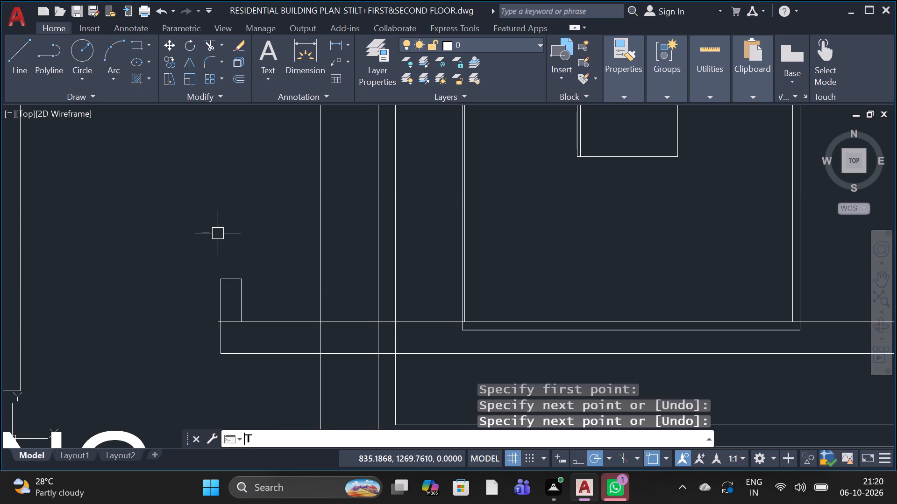
{"action": "key", "text": "space"}
{"action": "left_click", "coordinate": [218, 233]}
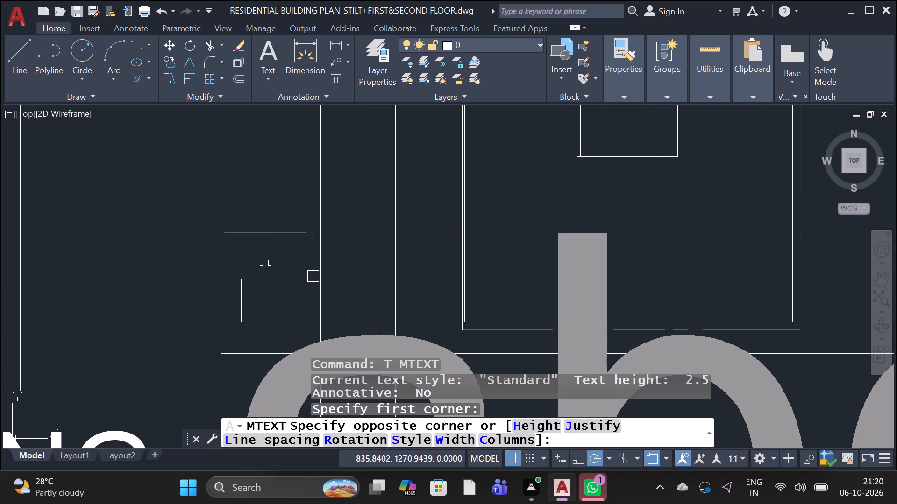
{"action": "left_click", "coordinate": [317, 276]}
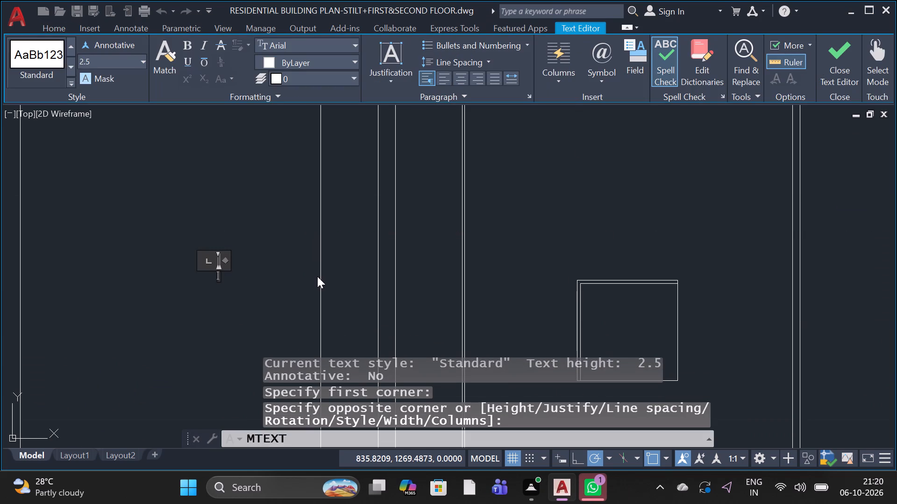
{"action": "key", "text": "d"}
{"action": "key", "text": "space"}
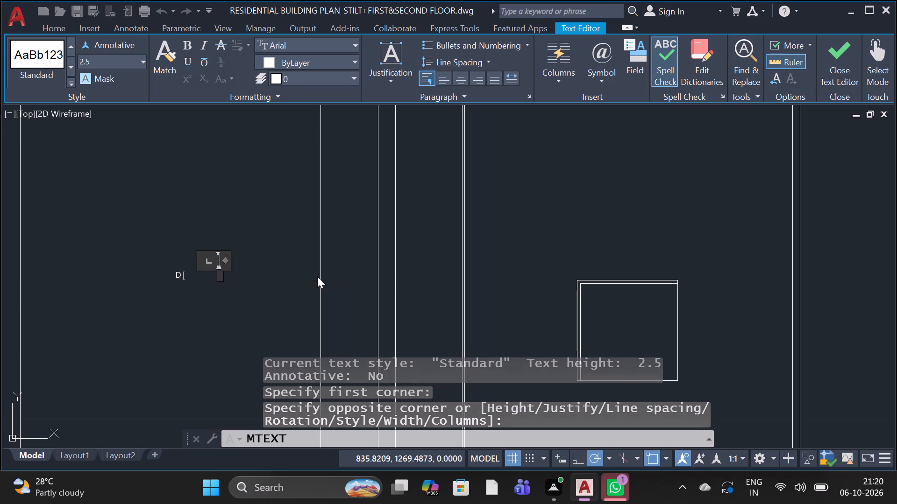
{"action": "left_click", "coordinate": [224, 332]}
Scale the oversized "D" section label down to about one third of its size.
{"action": "scroll", "coordinate": [236, 268], "scroll_direction": "down", "scroll_amount": 3}
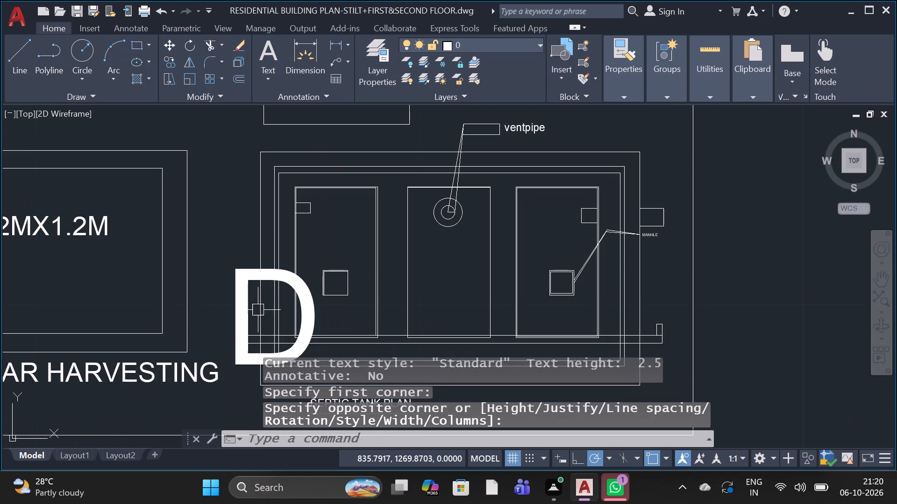
{"action": "left_click", "coordinate": [235, 280]}
{"action": "right_click", "coordinate": [235, 281]}
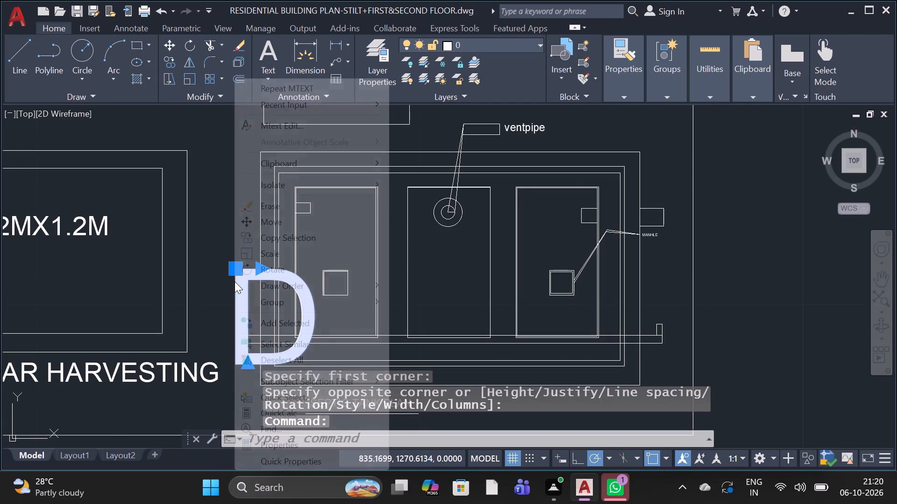
{"action": "left_click", "coordinate": [256, 257]}
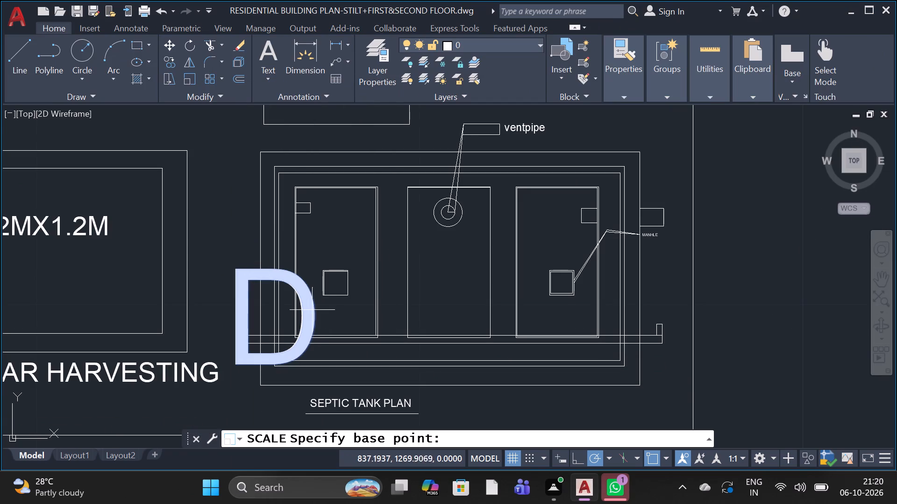
{"action": "left_click", "coordinate": [310, 329]}
{"action": "left_click", "coordinate": [294, 320]}
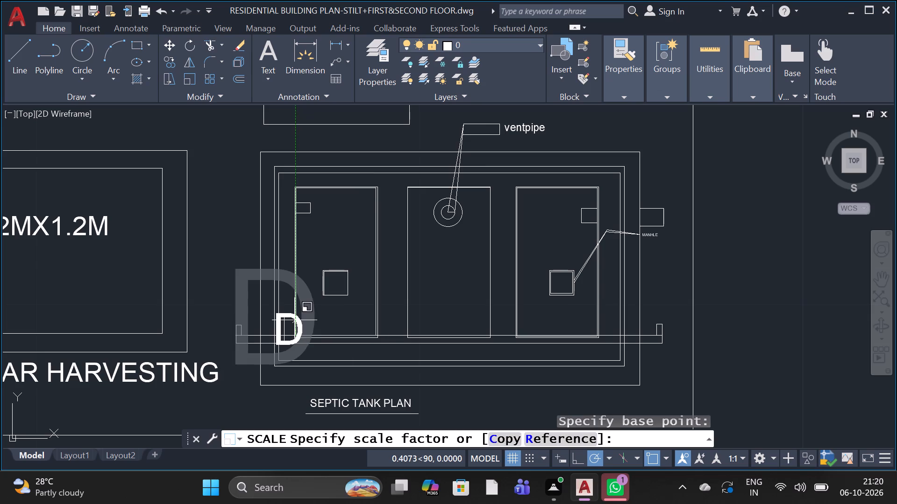
{"action": "left_click", "coordinate": [293, 339]}
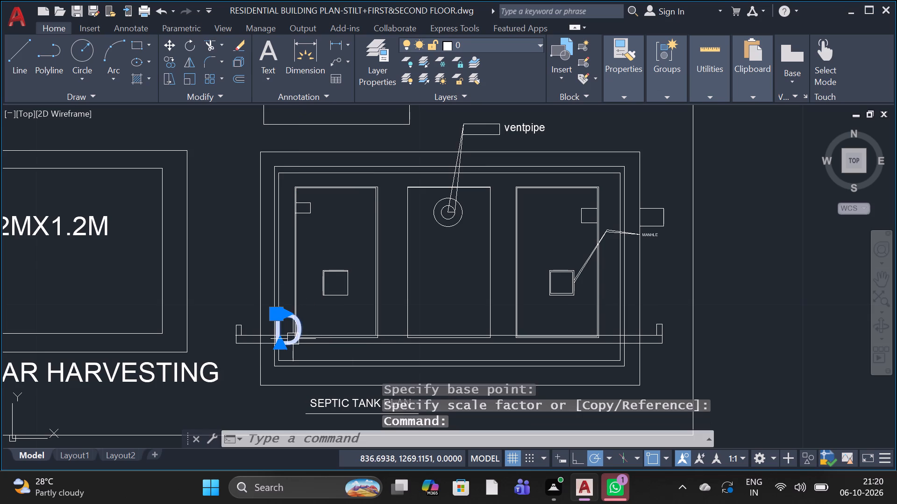
Move the "D" label just above the left end marker of the section line.
{"action": "left_click", "coordinate": [274, 317]}
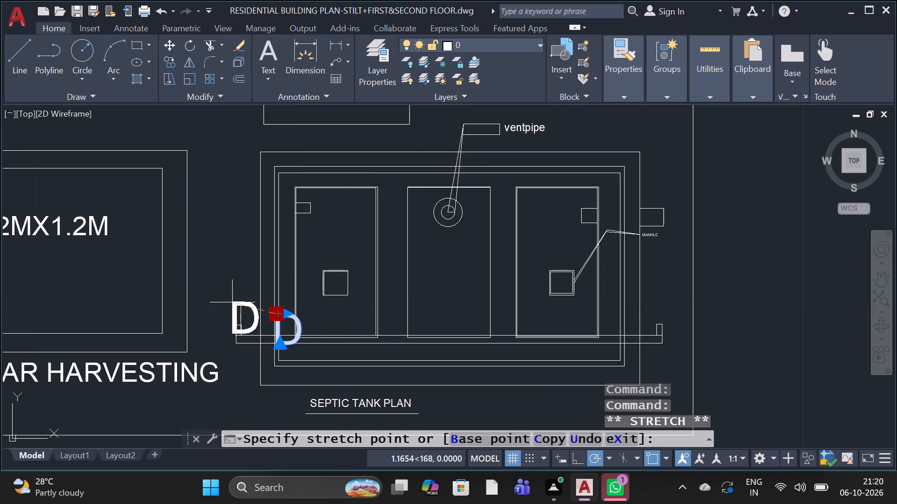
{"action": "left_click", "coordinate": [228, 289]}
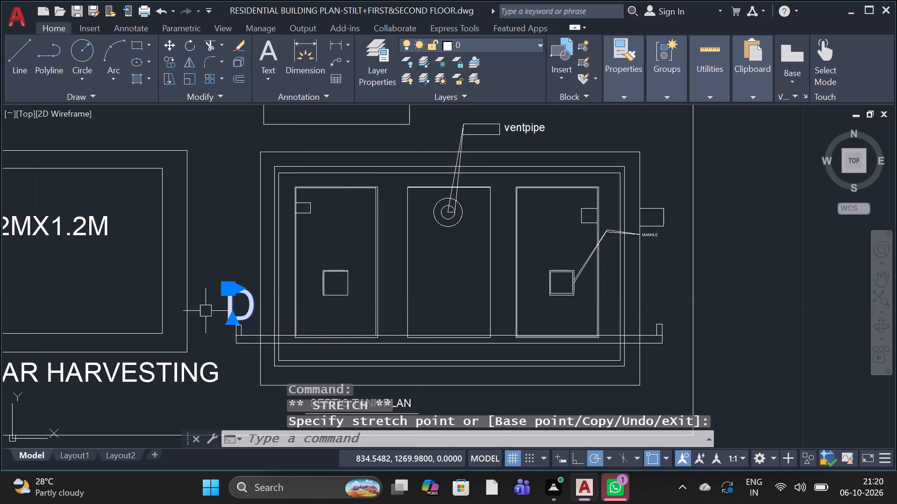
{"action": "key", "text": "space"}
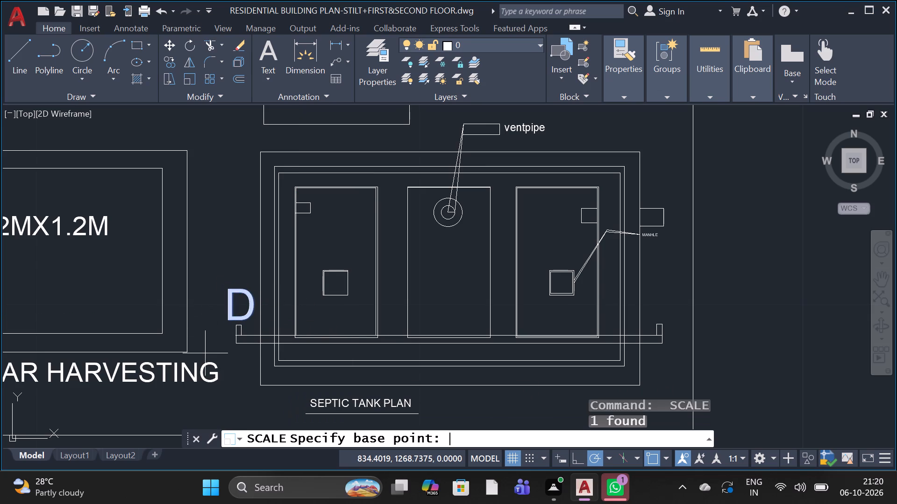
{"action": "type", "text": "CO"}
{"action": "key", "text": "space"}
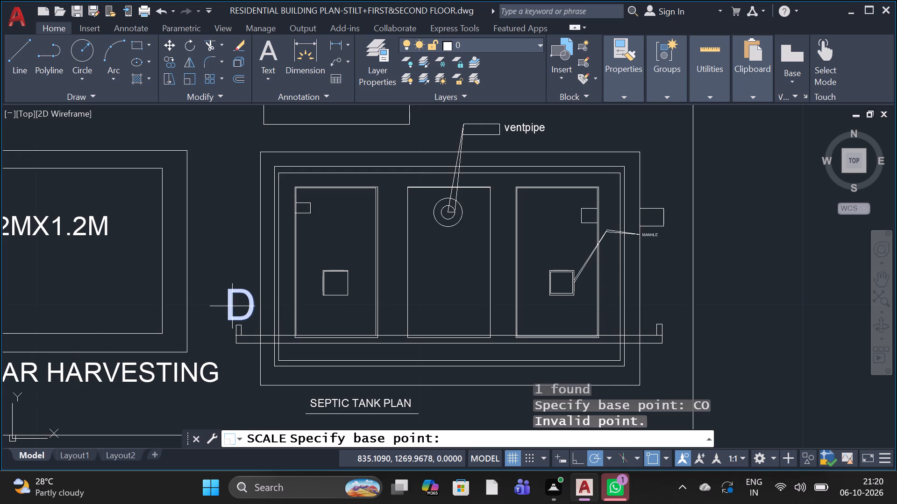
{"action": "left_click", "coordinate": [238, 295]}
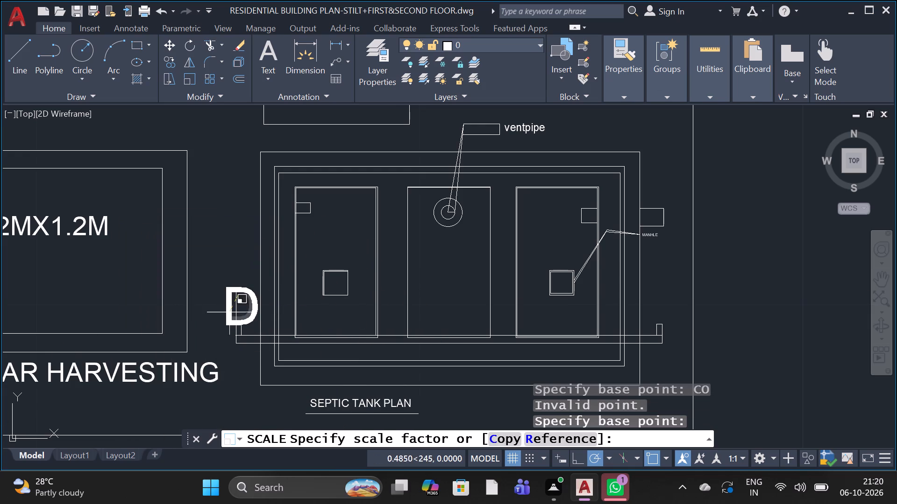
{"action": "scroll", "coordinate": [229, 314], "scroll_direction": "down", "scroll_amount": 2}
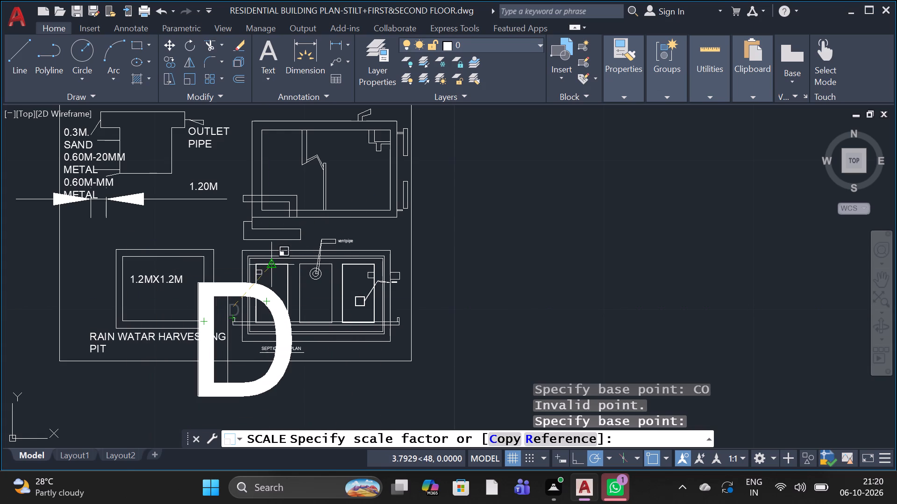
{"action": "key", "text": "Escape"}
Copy the "D" label to just above the section line's right end marker.
{"action": "key", "text": "c"}
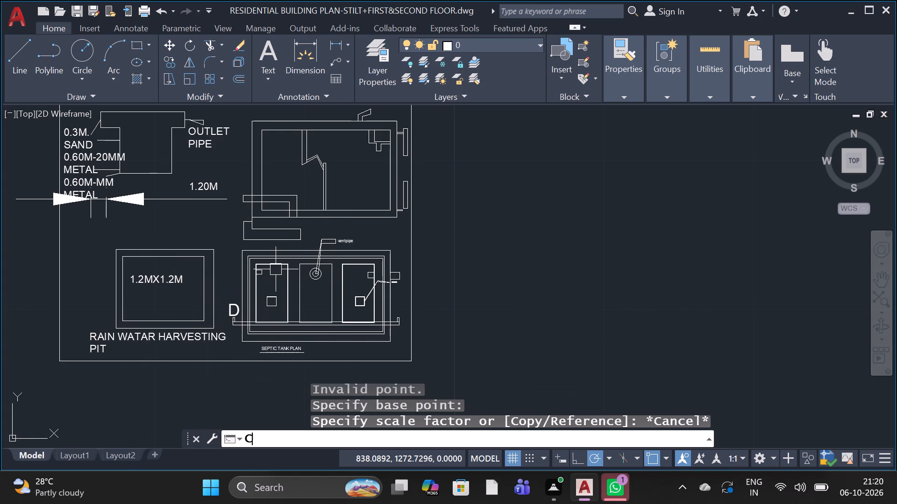
{"action": "type", "text": "O"}
{"action": "key", "text": "space"}
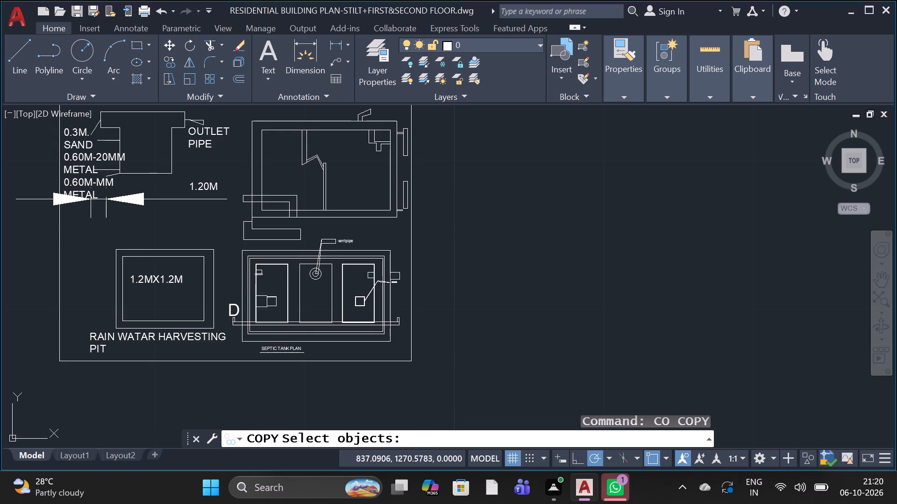
{"action": "left_click", "coordinate": [237, 311]}
{"action": "key", "text": "space"}
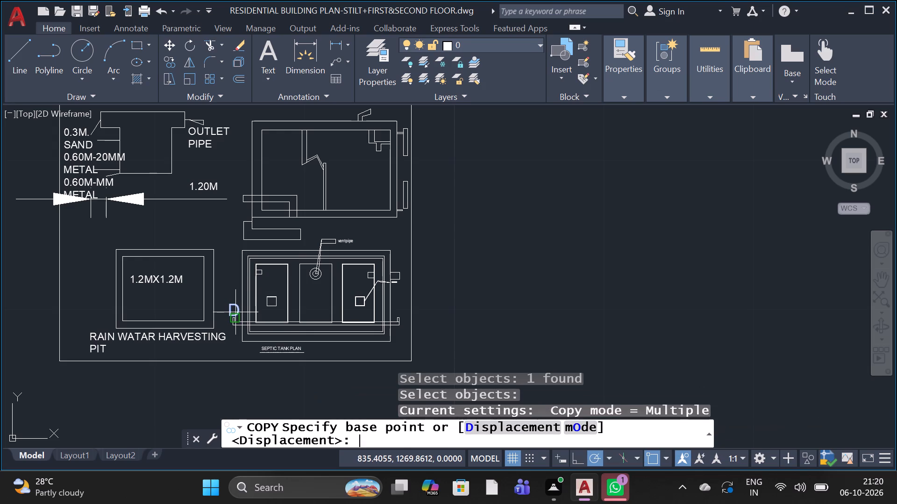
{"action": "left_click", "coordinate": [235, 311]}
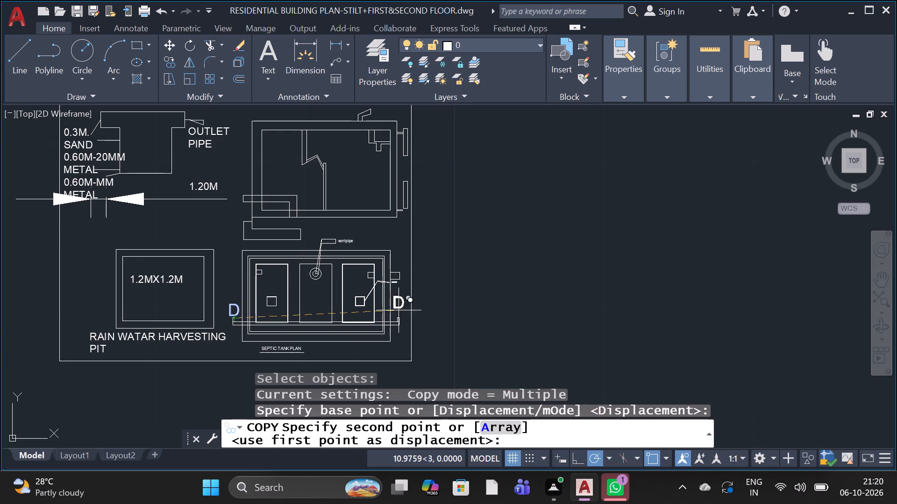
{"action": "scroll", "coordinate": [399, 310], "scroll_direction": "up", "scroll_amount": 2}
{"action": "left_click", "coordinate": [398, 333]}
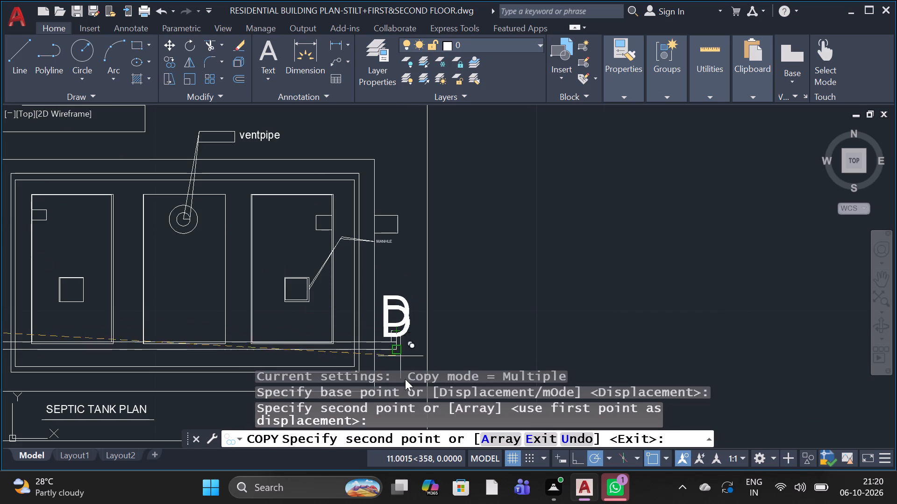
{"action": "key", "text": "space"}
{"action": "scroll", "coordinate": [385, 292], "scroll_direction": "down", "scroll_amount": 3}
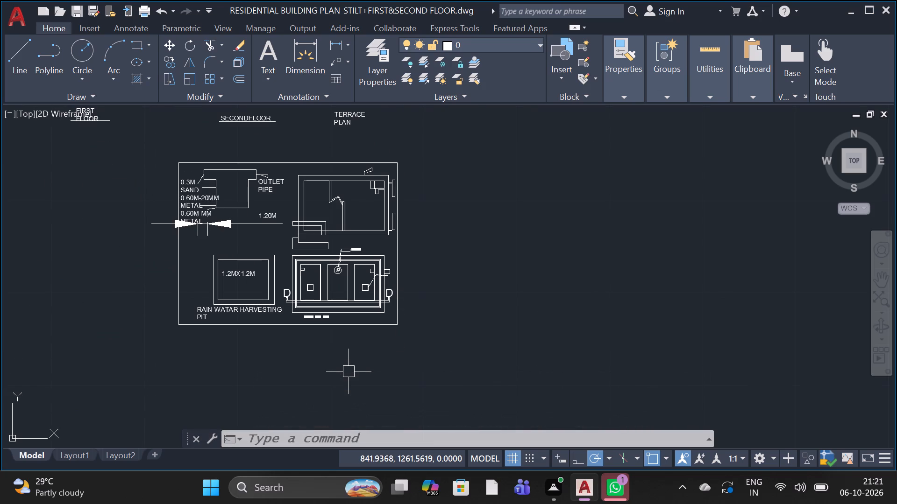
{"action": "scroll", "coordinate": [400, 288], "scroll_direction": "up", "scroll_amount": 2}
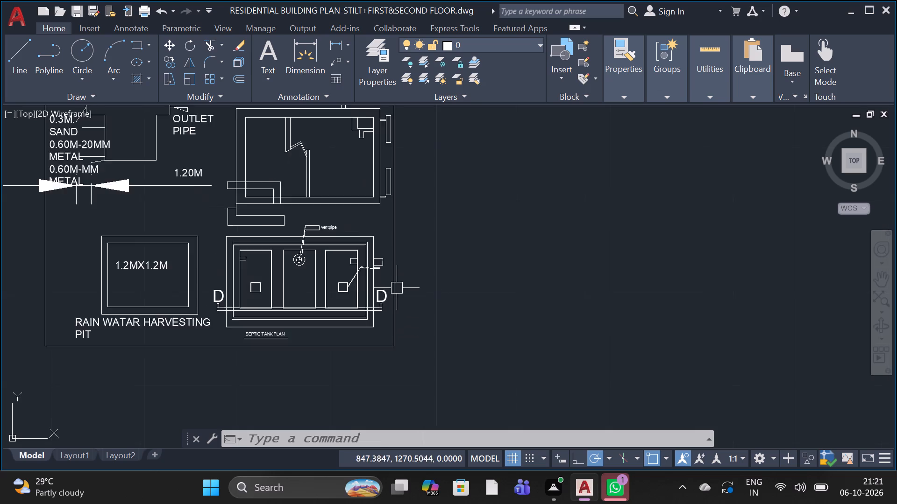
Scale the small "MANHLE" leader label beside the septic tank plan up to nearly three times its size.
{"action": "scroll", "coordinate": [397, 288], "scroll_direction": "up", "scroll_amount": 2}
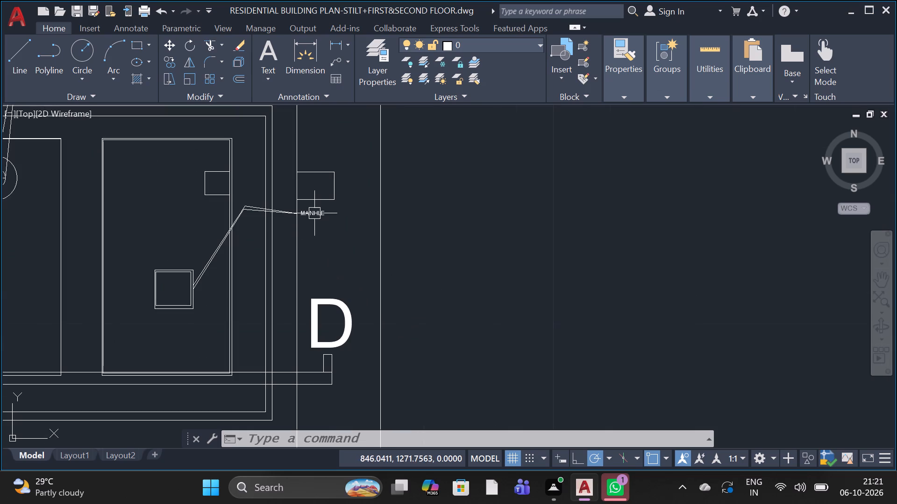
{"action": "left_click", "coordinate": [314, 213]}
{"action": "right_click", "coordinate": [327, 257]}
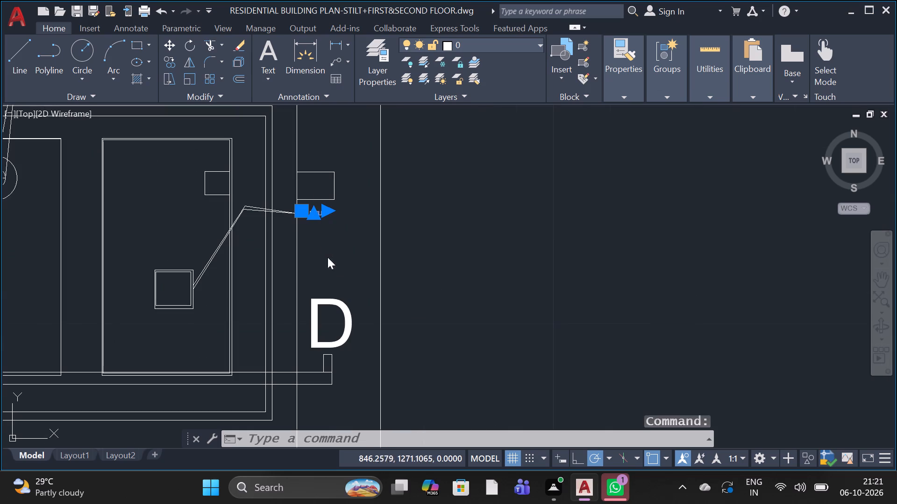
{"action": "left_click", "coordinate": [352, 253]}
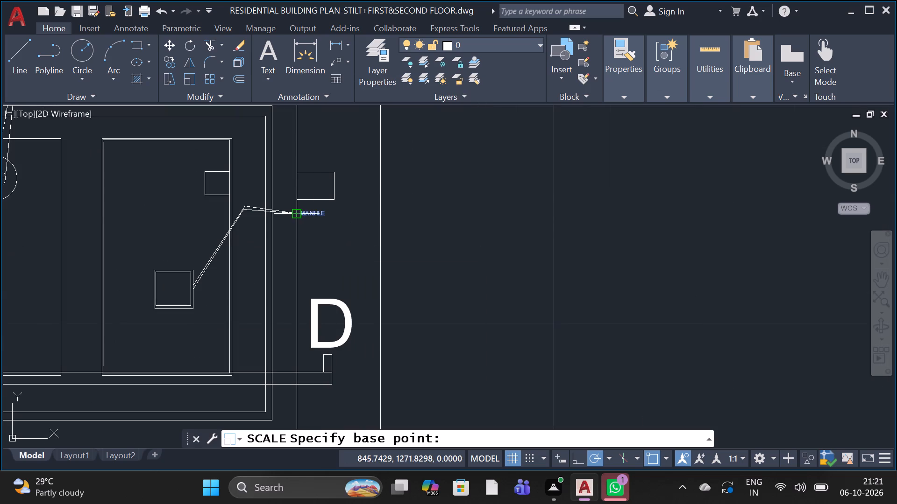
{"action": "left_click", "coordinate": [324, 212]}
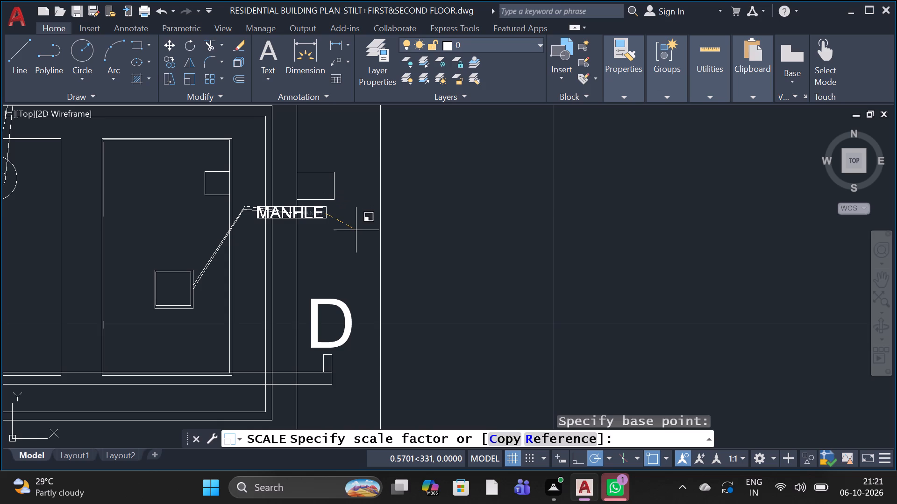
{"action": "left_click", "coordinate": [356, 230]}
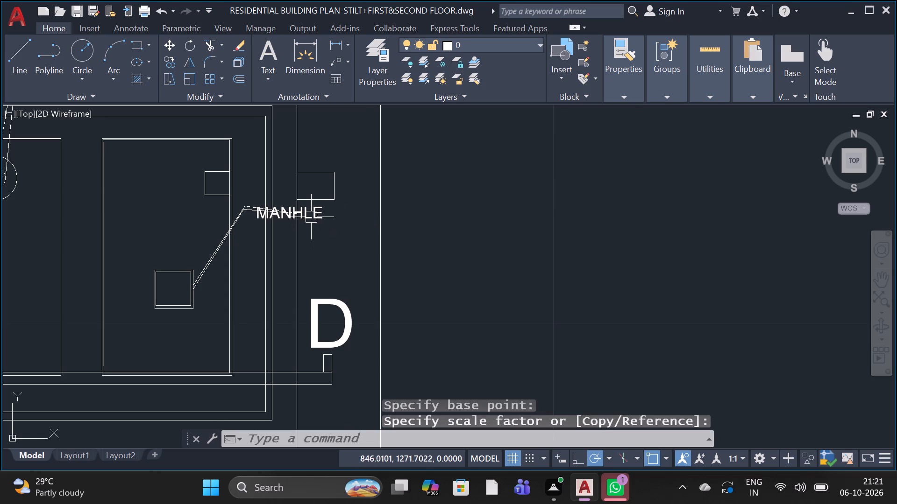
Move the "MANHLE" label so it starts just below the outer end of its leader line.
{"action": "left_click", "coordinate": [311, 216]}
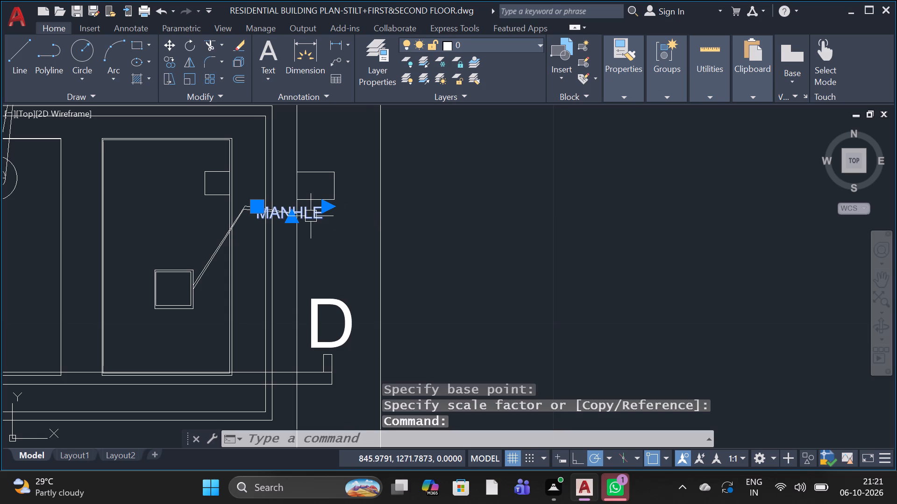
{"action": "left_click", "coordinate": [261, 209]}
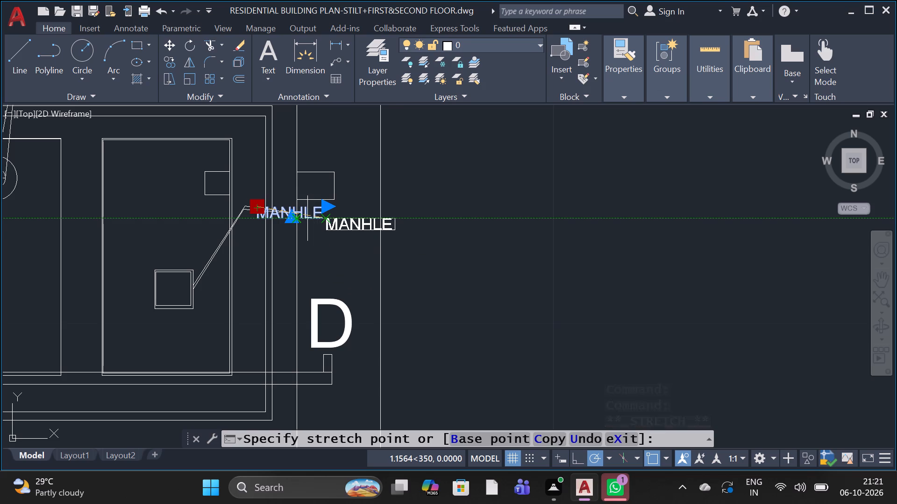
{"action": "left_click", "coordinate": [307, 218]}
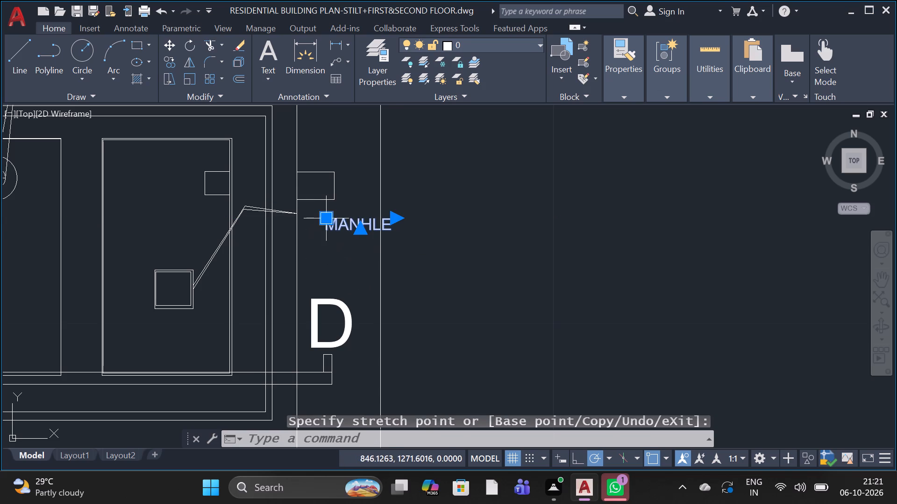
{"action": "left_click", "coordinate": [324, 219]}
{"action": "left_click", "coordinate": [297, 221]}
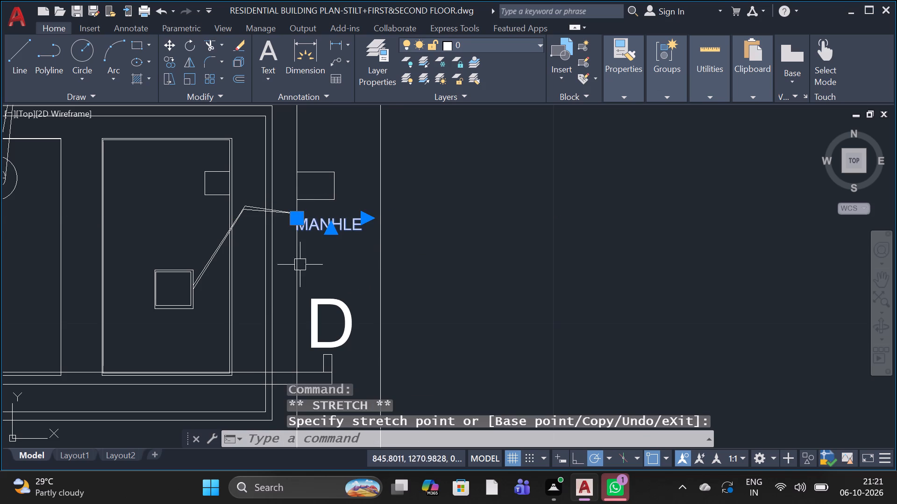
{"action": "key", "text": "Escape"}
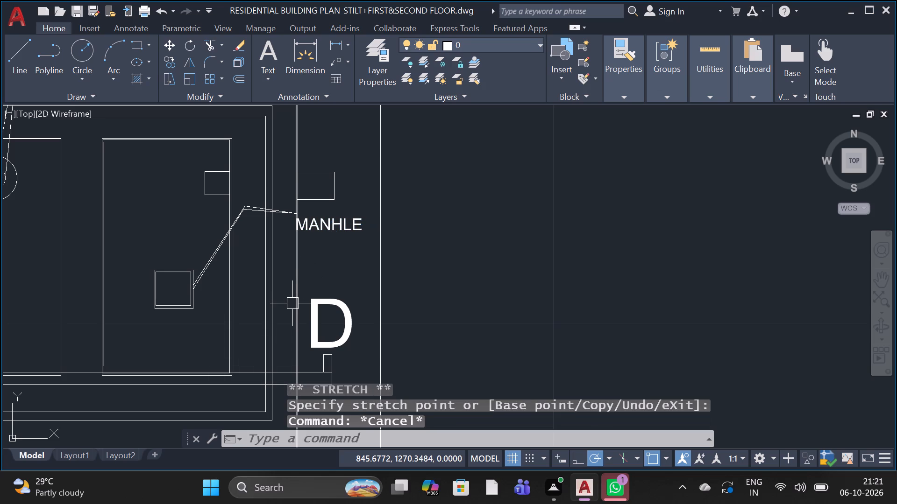
Review the whole drawing, examining the parking, first floor, second floor and terrace plans and the septic tank details.
{"action": "scroll", "coordinate": [235, 280], "scroll_direction": "down", "scroll_amount": 3}
{"action": "scroll", "coordinate": [203, 327], "scroll_direction": "down", "scroll_amount": 1}
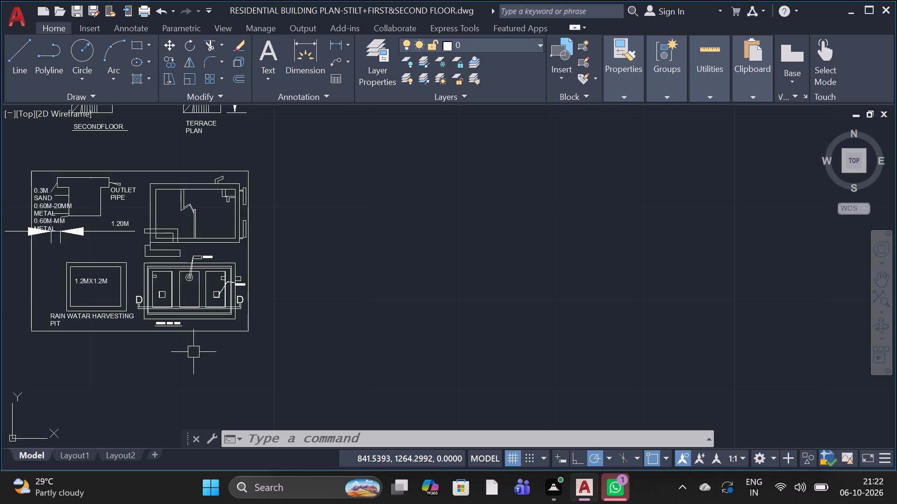
{"action": "scroll", "coordinate": [174, 322], "scroll_direction": "down", "scroll_amount": 3}
{"action": "scroll", "coordinate": [85, 247], "scroll_direction": "up", "scroll_amount": 4}
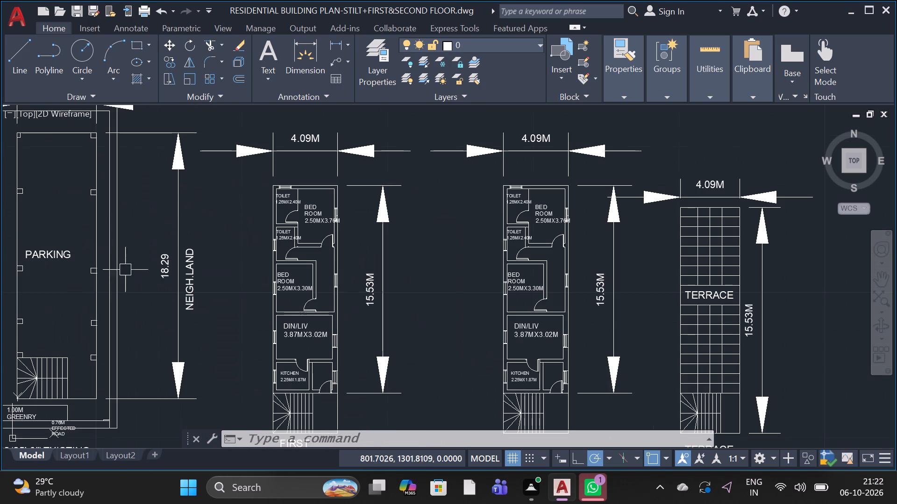
{"action": "scroll", "coordinate": [193, 300], "scroll_direction": "down", "scroll_amount": 1}
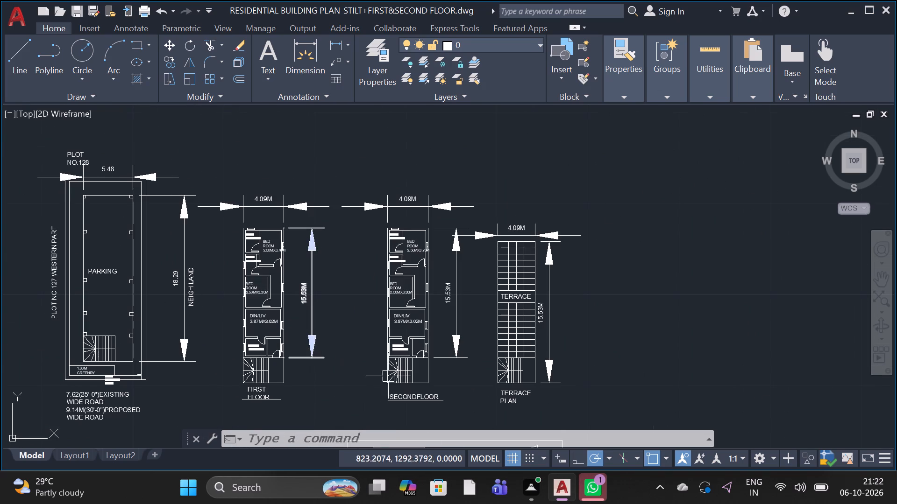
{"action": "scroll", "coordinate": [497, 384], "scroll_direction": "up", "scroll_amount": 2}
{"action": "scroll", "coordinate": [499, 372], "scroll_direction": "down", "scroll_amount": 1}
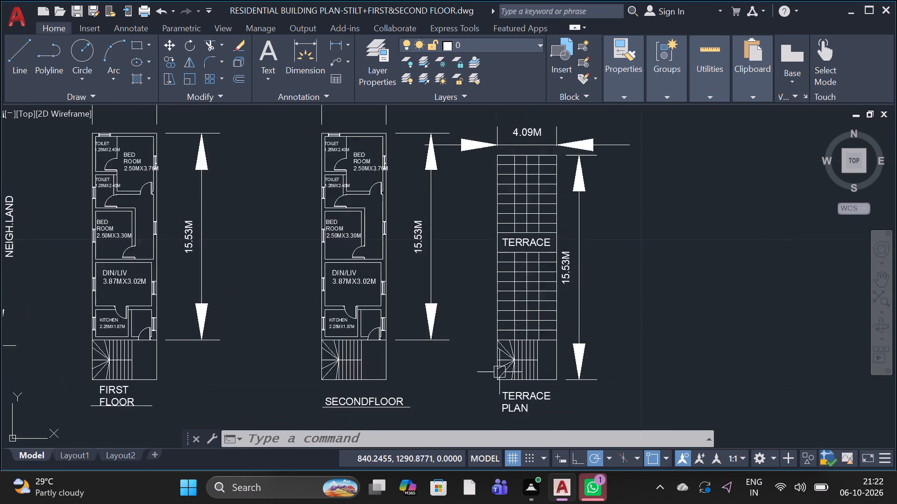
{"action": "scroll", "coordinate": [499, 371], "scroll_direction": "down", "scroll_amount": 5}
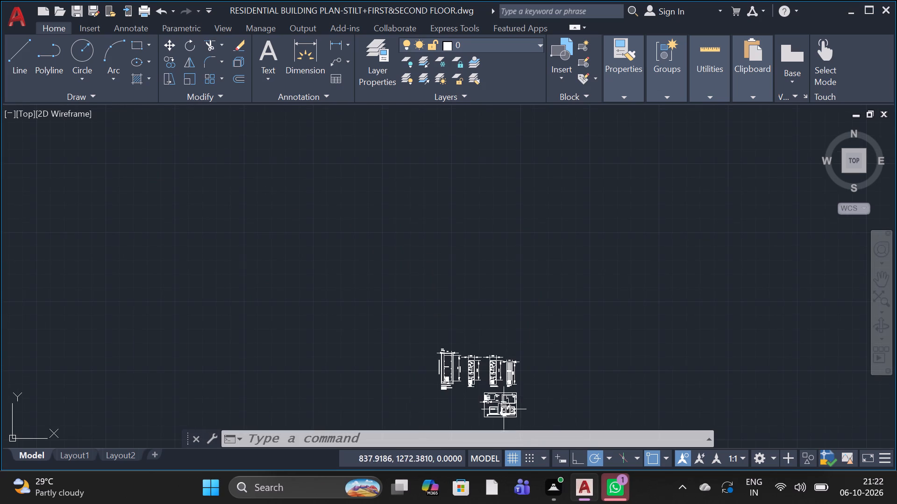
{"action": "scroll", "coordinate": [504, 411], "scroll_direction": "up", "scroll_amount": 3}
{"action": "scroll", "coordinate": [499, 341], "scroll_direction": "down", "scroll_amount": 3}
{"action": "scroll", "coordinate": [507, 372], "scroll_direction": "up", "scroll_amount": 2}
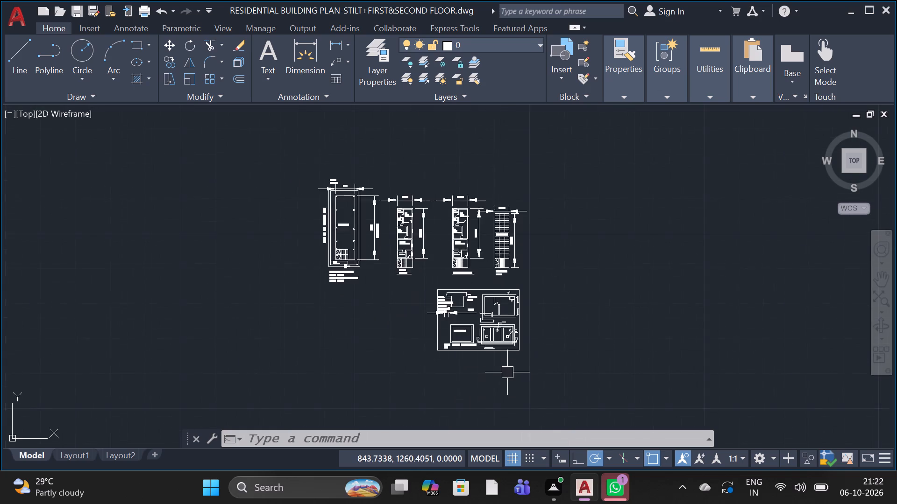
{"action": "scroll", "coordinate": [507, 372], "scroll_direction": "up", "scroll_amount": 1}
{"action": "scroll", "coordinate": [555, 334], "scroll_direction": "down", "scroll_amount": 1}
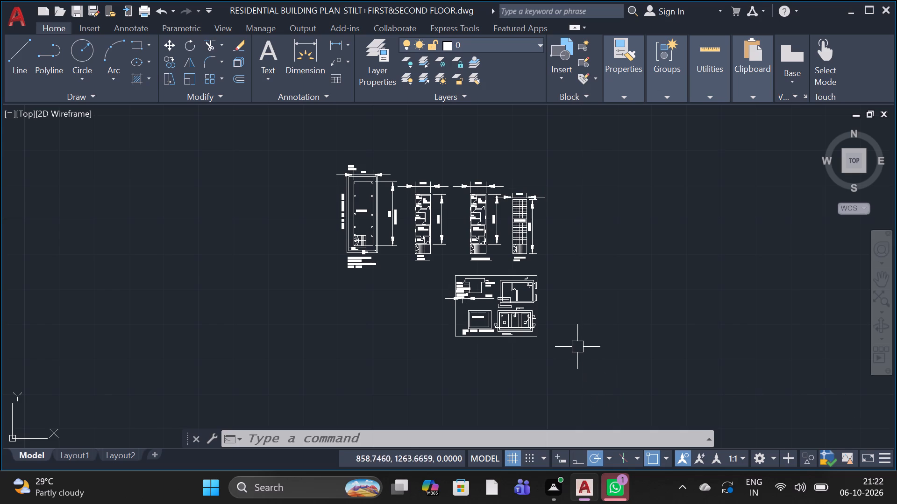
{"action": "scroll", "coordinate": [584, 316], "scroll_direction": "up", "scroll_amount": 2}
{"action": "scroll", "coordinate": [541, 385], "scroll_direction": "up", "scroll_amount": 2}
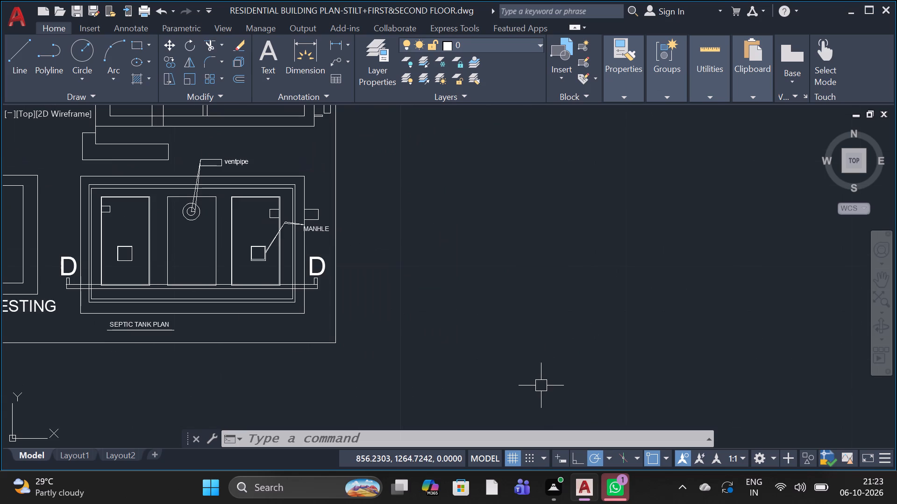
Save the drawing as RESIDENTIAL BUILDING PLAN-STILT+FIRST&SECOND FLOOR in Documents, in AutoCAD 2018 format, replacing the existing file.
{"action": "left_click", "coordinate": [7, 24]}
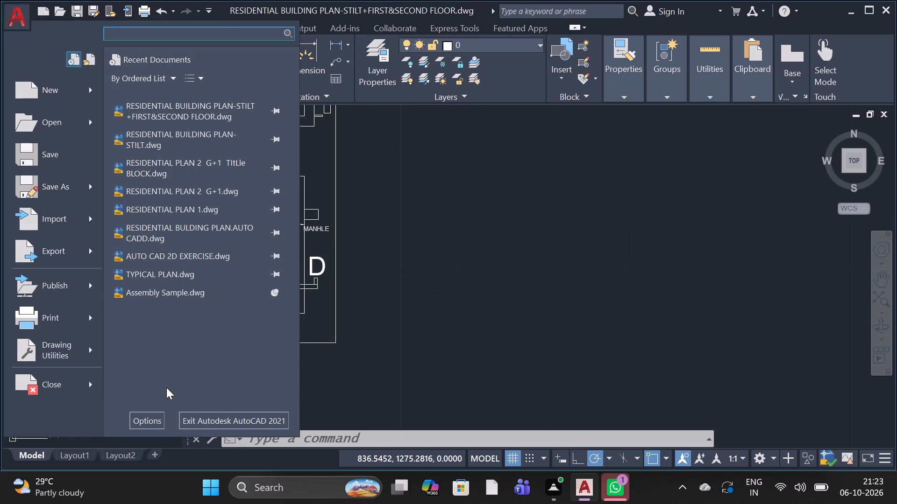
{"action": "left_click", "coordinate": [24, 198]}
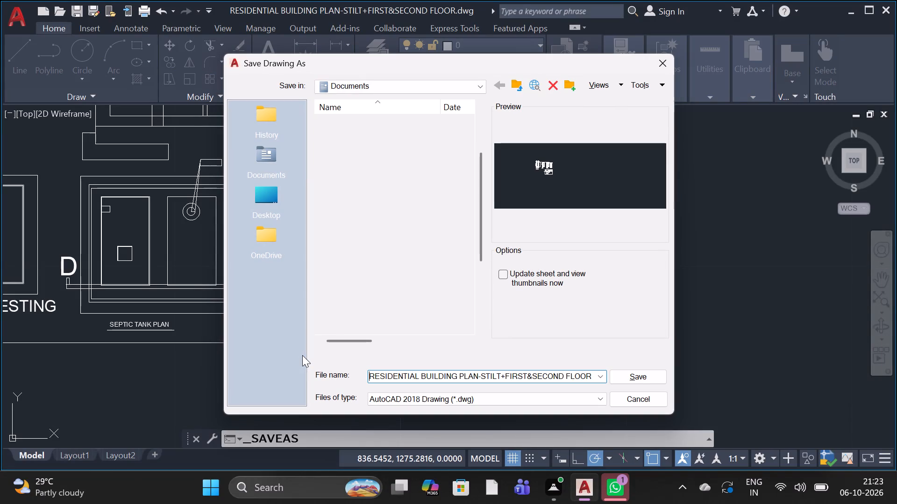
{"action": "left_click", "coordinate": [652, 378]}
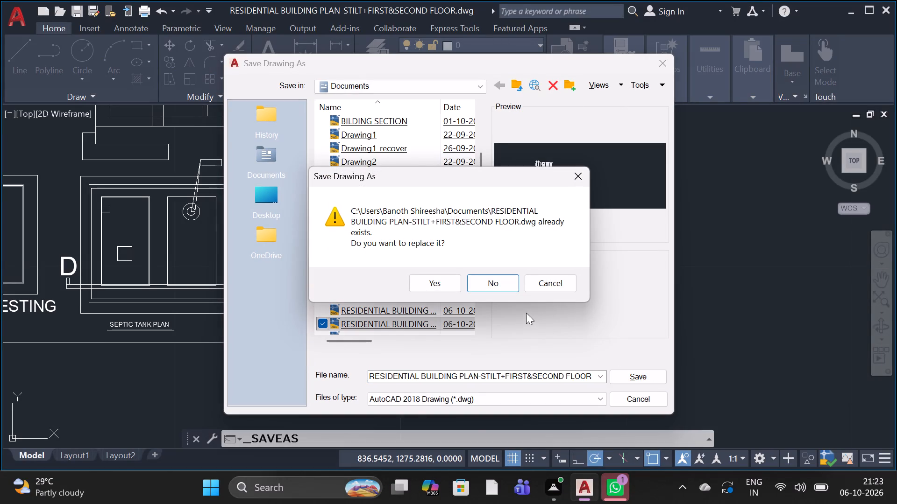
{"action": "left_click", "coordinate": [444, 284]}
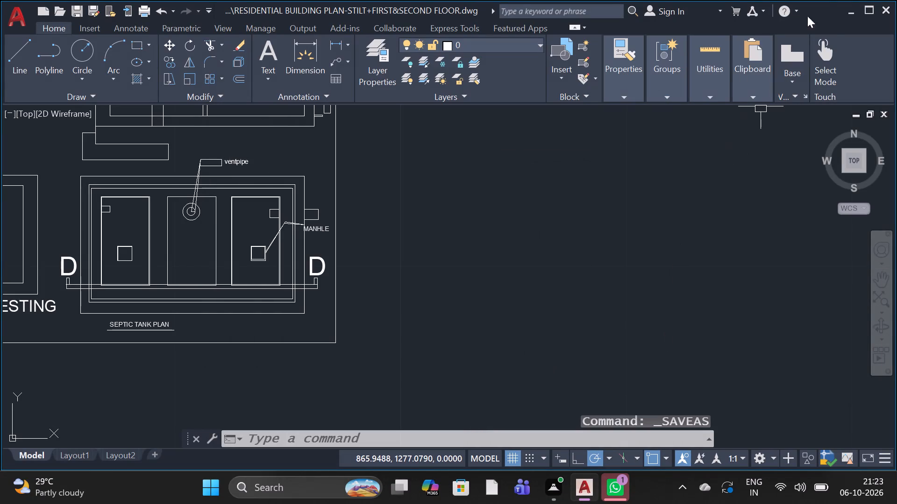
Close AutoCAD.
{"action": "left_click", "coordinate": [877, 5]}
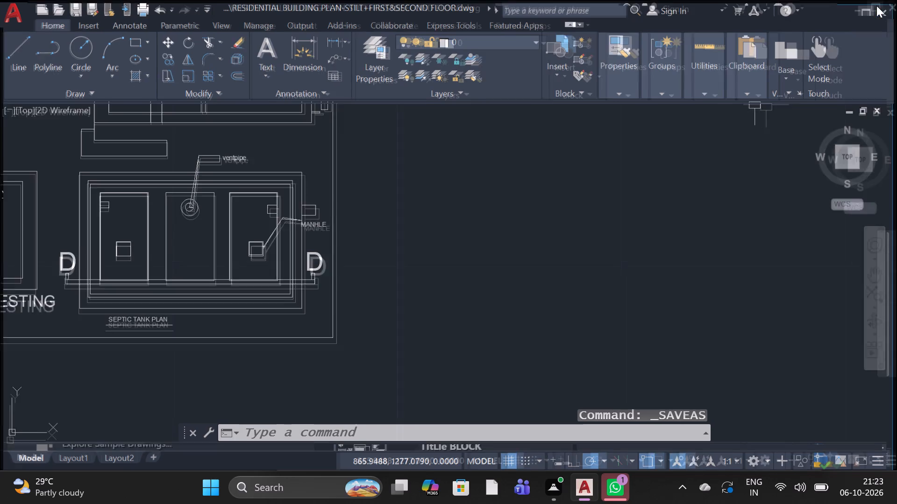
{"action": "left_click", "coordinate": [882, 5]}
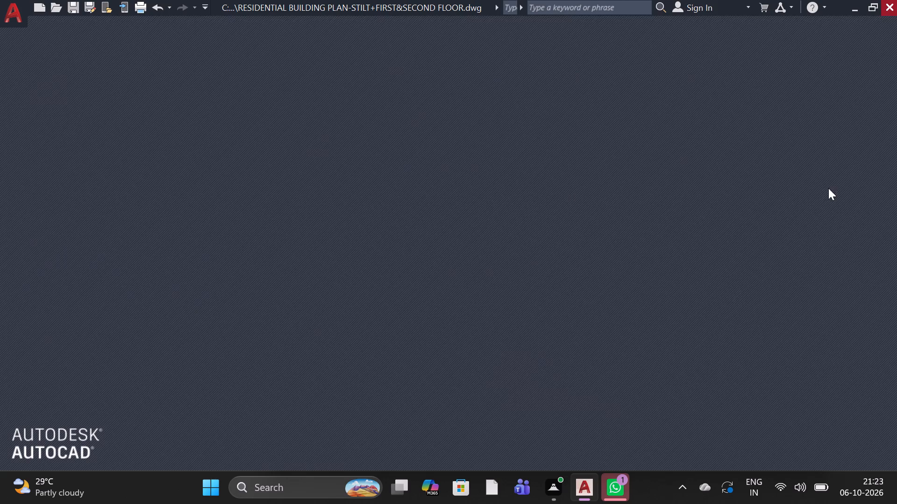
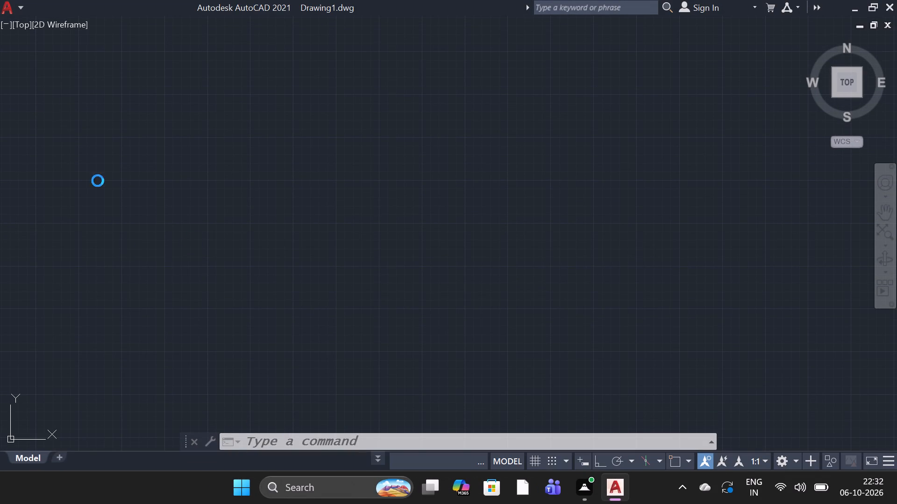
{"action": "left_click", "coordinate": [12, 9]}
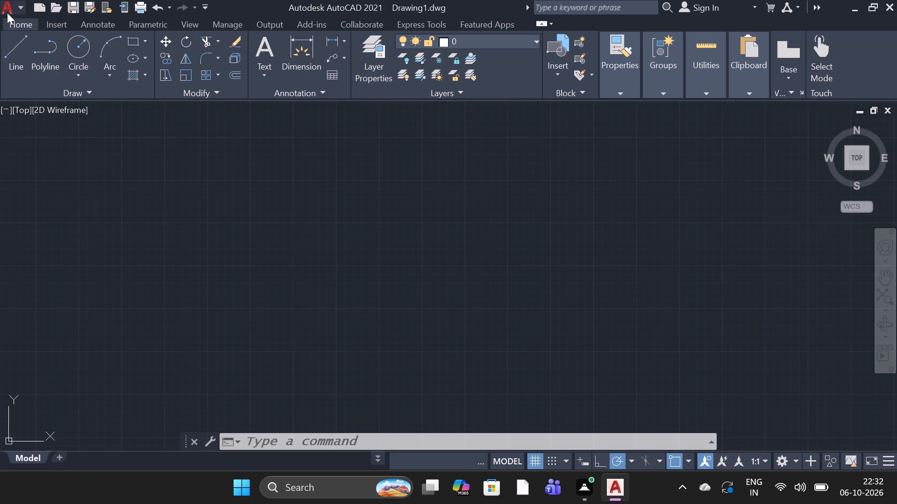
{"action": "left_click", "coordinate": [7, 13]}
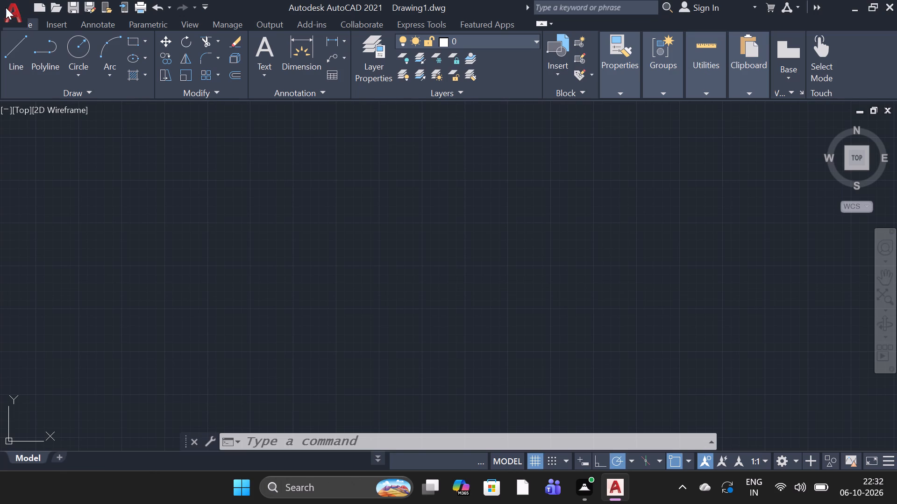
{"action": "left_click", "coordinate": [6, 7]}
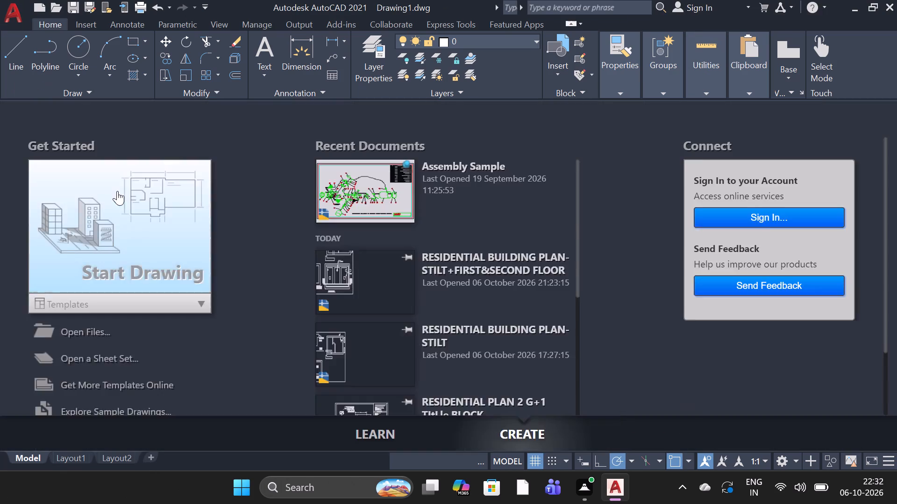
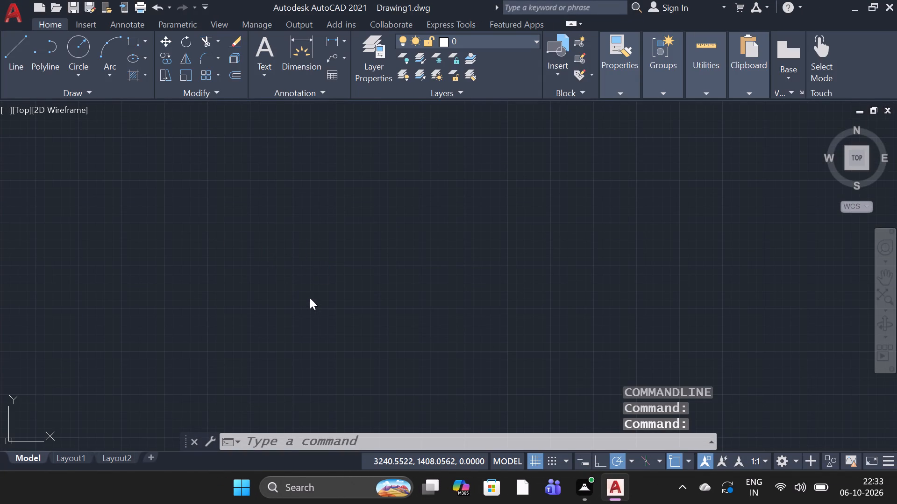
Open the recent drawing RESIDENTIAL BUILDING PLAN-STILT+FIRST&SECOND FLOOR.dwg.
{"action": "left_click", "coordinate": [22, 21]}
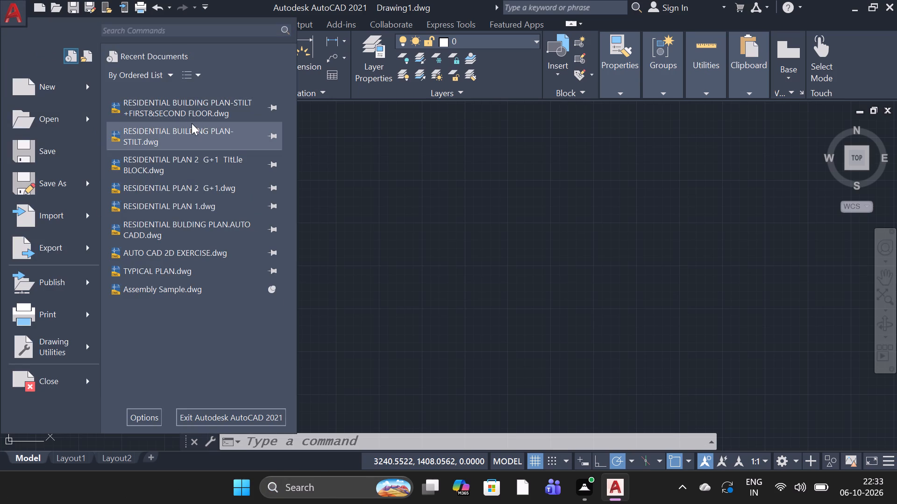
{"action": "left_click", "coordinate": [202, 111]}
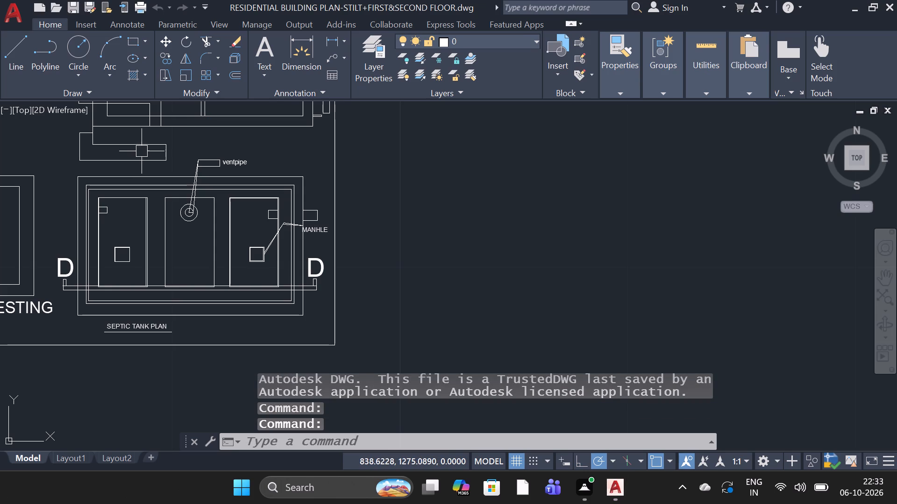
Create a multiline text box between the ventpipe label and the bottom wall line of the figure above the septic tank plan.
{"action": "scroll", "coordinate": [177, 181], "scroll_direction": "down", "scroll_amount": 3}
{"action": "scroll", "coordinate": [239, 267], "scroll_direction": "down", "scroll_amount": 1}
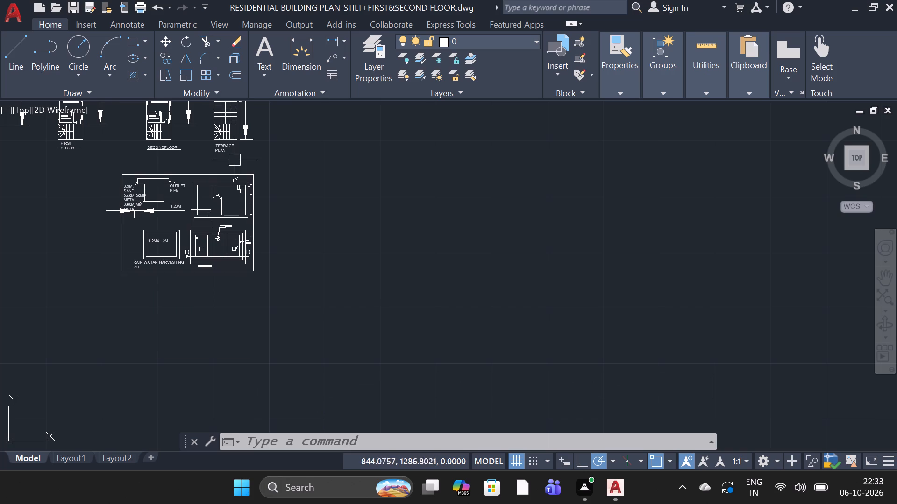
{"action": "scroll", "coordinate": [232, 164], "scroll_direction": "down", "scroll_amount": 1}
{"action": "scroll", "coordinate": [217, 206], "scroll_direction": "up", "scroll_amount": 3}
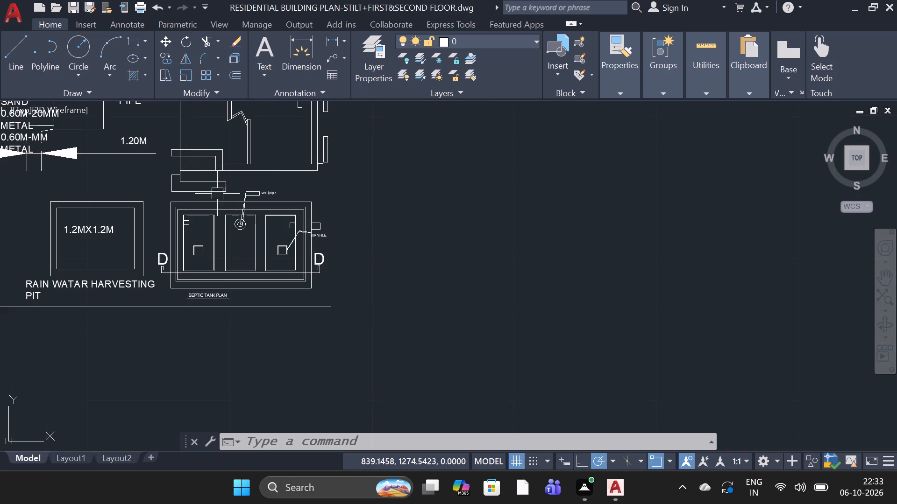
{"action": "scroll", "coordinate": [244, 182], "scroll_direction": "up", "scroll_amount": 3}
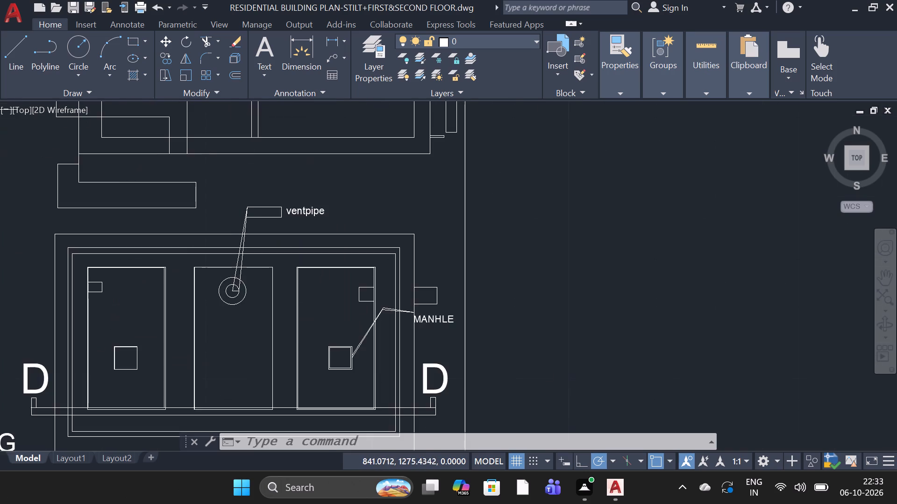
{"action": "scroll", "coordinate": [244, 218], "scroll_direction": "down", "scroll_amount": 2}
{"action": "scroll", "coordinate": [183, 197], "scroll_direction": "up", "scroll_amount": 2}
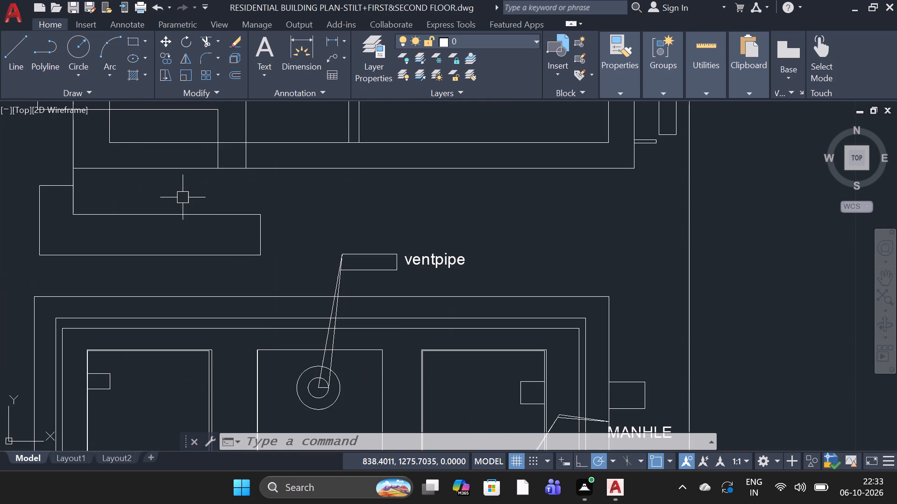
{"action": "type", "text": "t"}
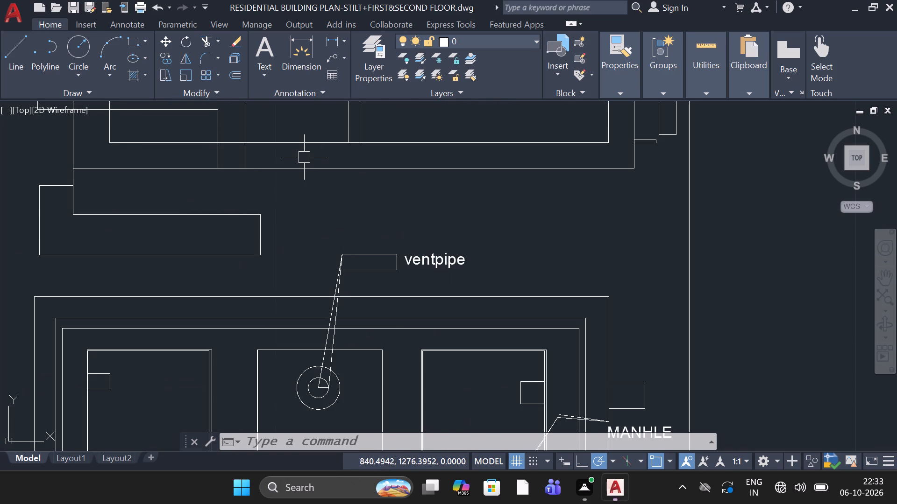
{"action": "key", "text": "space"}
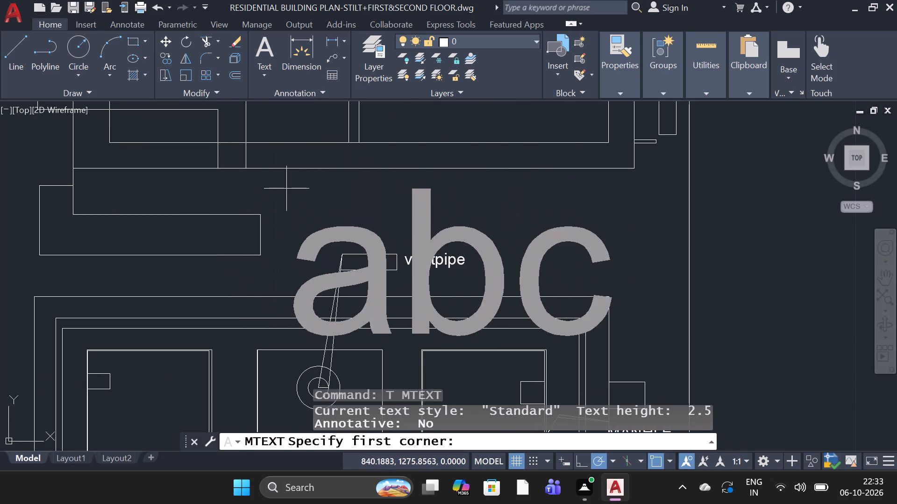
{"action": "left_click", "coordinate": [272, 175]}
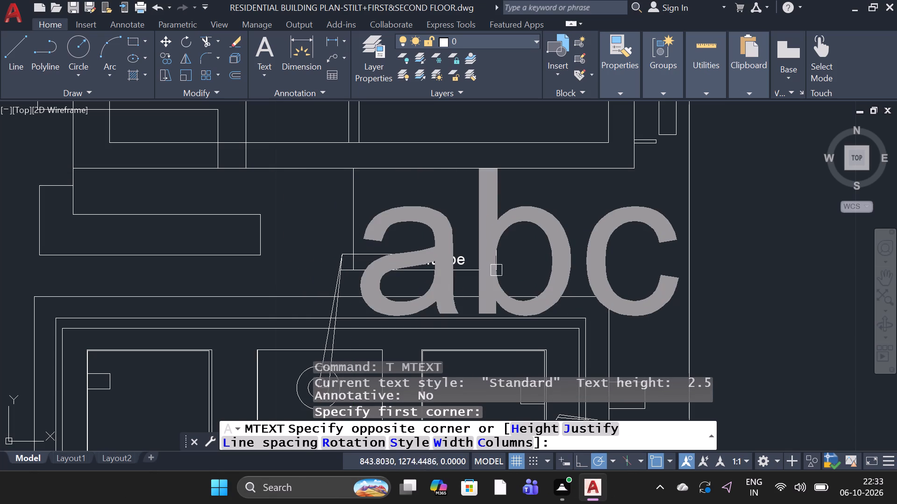
{"action": "left_click", "coordinate": [642, 224]}
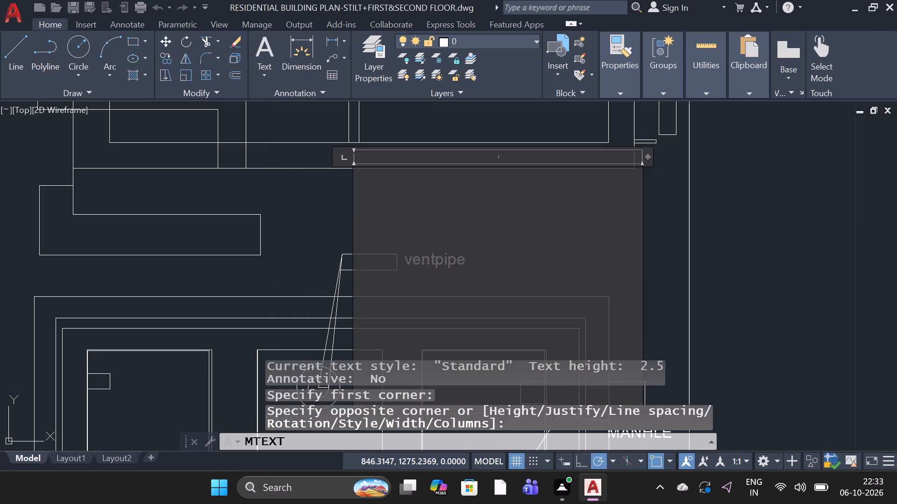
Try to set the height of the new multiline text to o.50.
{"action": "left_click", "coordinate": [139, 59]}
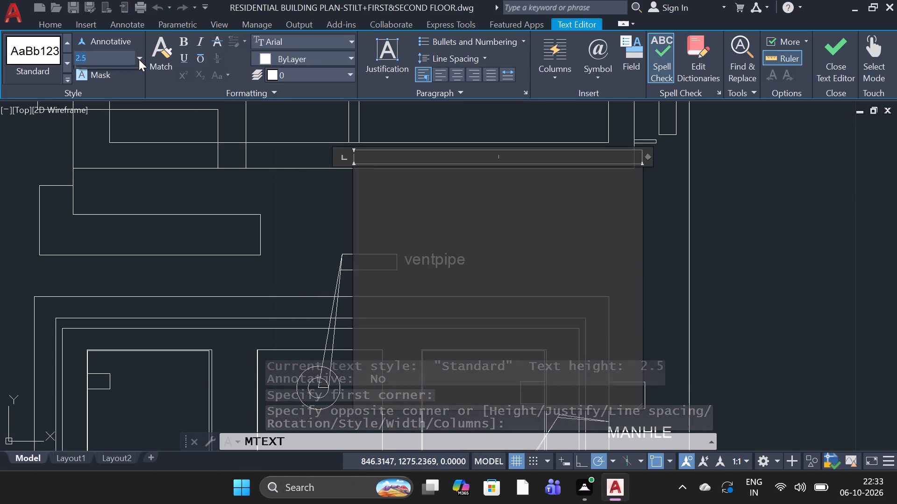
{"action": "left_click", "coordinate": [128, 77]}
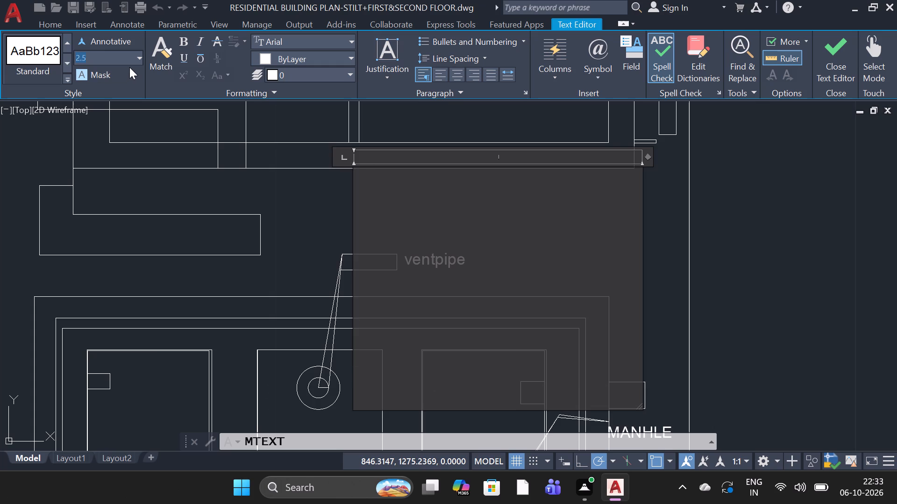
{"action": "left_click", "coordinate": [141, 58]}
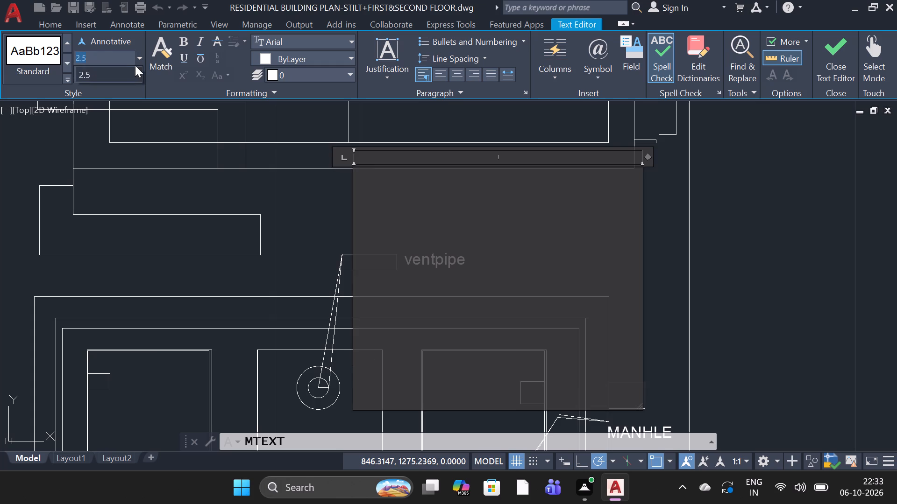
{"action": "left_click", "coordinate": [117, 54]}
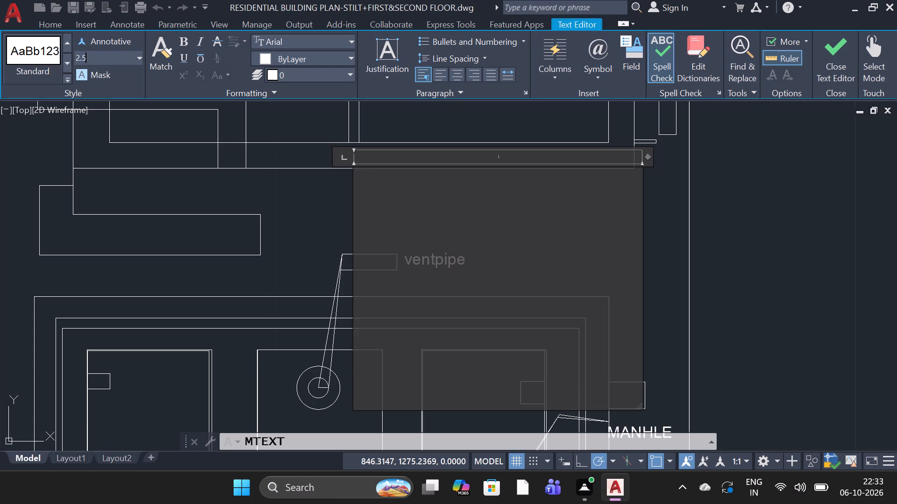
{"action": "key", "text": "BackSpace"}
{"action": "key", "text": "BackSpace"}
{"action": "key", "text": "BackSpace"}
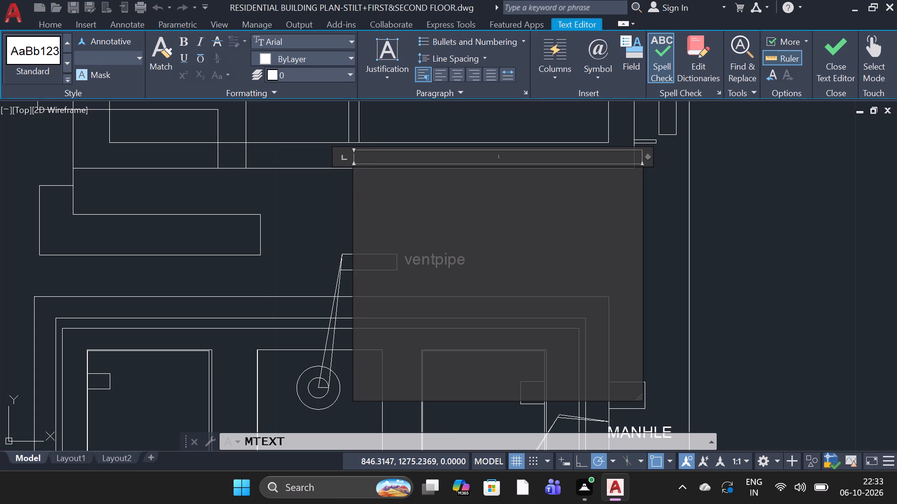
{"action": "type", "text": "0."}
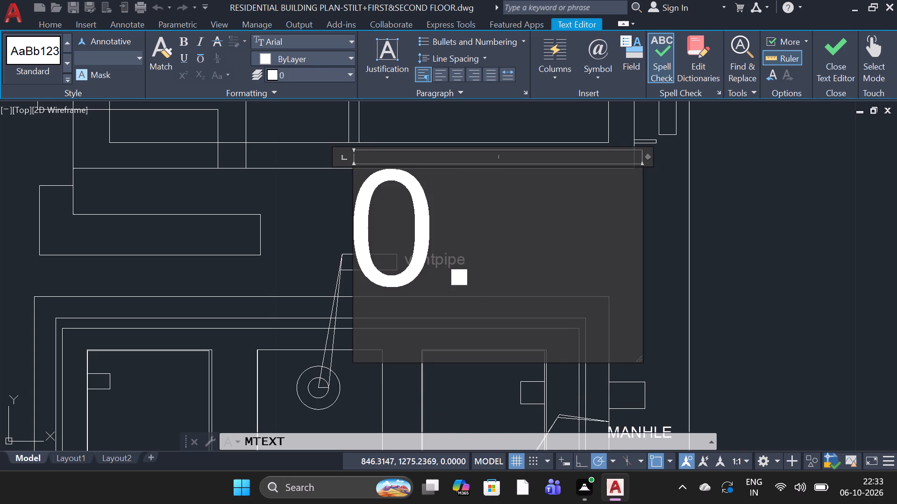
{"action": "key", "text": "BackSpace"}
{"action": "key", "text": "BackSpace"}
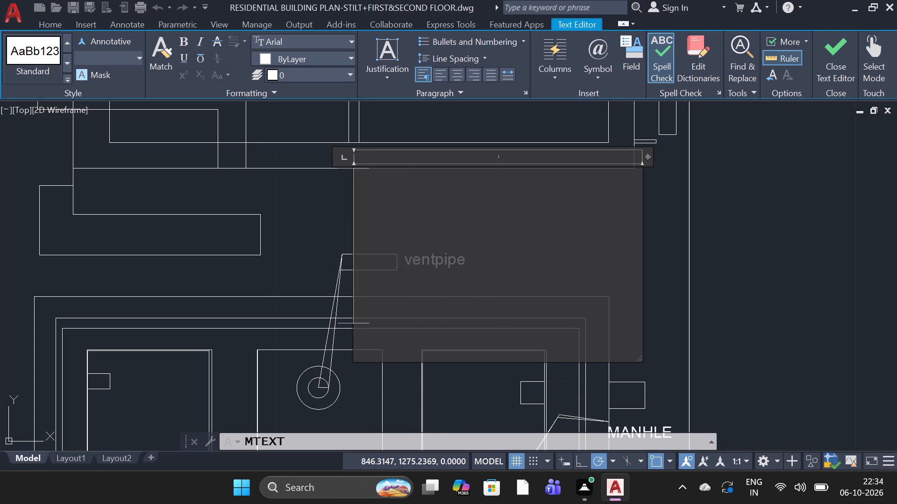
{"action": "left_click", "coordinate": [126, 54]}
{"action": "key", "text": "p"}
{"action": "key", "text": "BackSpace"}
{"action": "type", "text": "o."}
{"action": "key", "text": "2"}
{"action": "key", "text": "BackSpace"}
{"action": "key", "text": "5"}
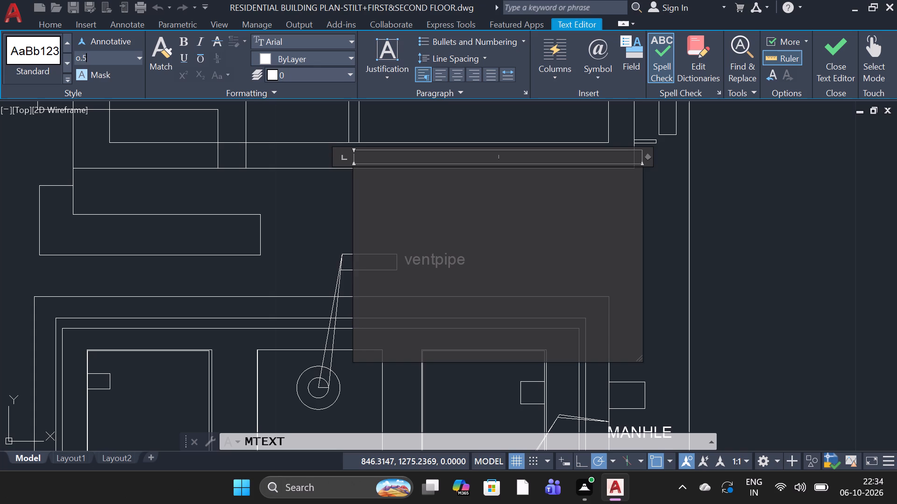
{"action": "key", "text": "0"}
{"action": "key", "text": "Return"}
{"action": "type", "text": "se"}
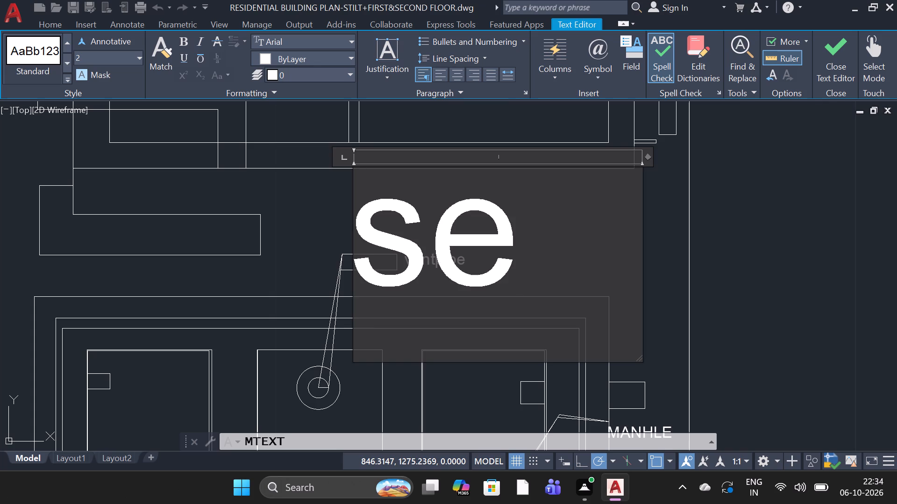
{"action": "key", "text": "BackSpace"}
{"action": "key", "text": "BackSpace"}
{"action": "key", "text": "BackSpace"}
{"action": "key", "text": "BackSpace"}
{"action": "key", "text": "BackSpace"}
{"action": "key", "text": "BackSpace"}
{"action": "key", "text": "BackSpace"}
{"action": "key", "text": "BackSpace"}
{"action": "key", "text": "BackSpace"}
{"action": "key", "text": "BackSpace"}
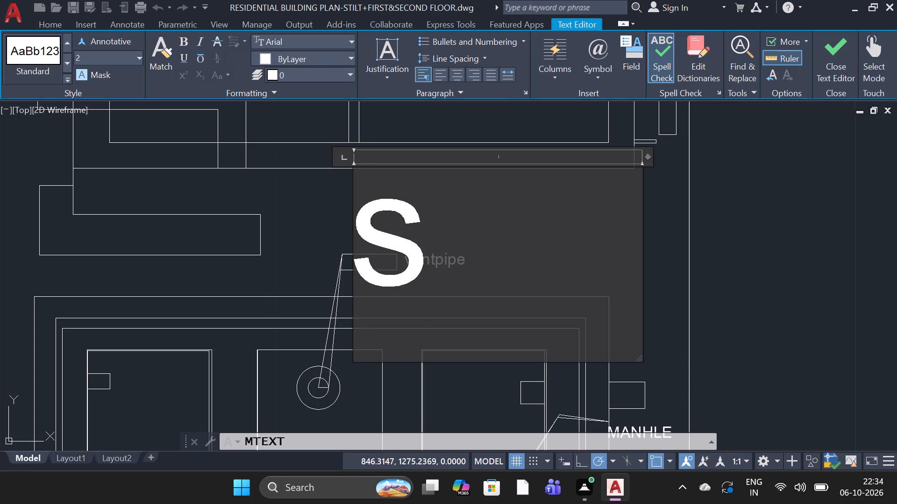
Set the text height of the new multiline text to 0.20.
{"action": "left_click", "coordinate": [127, 59]}
{"action": "key", "text": "BackSpace"}
{"action": "key", "text": "BackSpace"}
{"action": "key", "text": "BackSpace"}
{"action": "key", "text": "BackSpace"}
{"action": "key", "text": "BackSpace"}
{"action": "key", "text": "BackSpace"}
{"action": "key", "text": "BackSpace"}
{"action": "key", "text": "BackSpace"}
{"action": "key", "text": "BackSpace"}
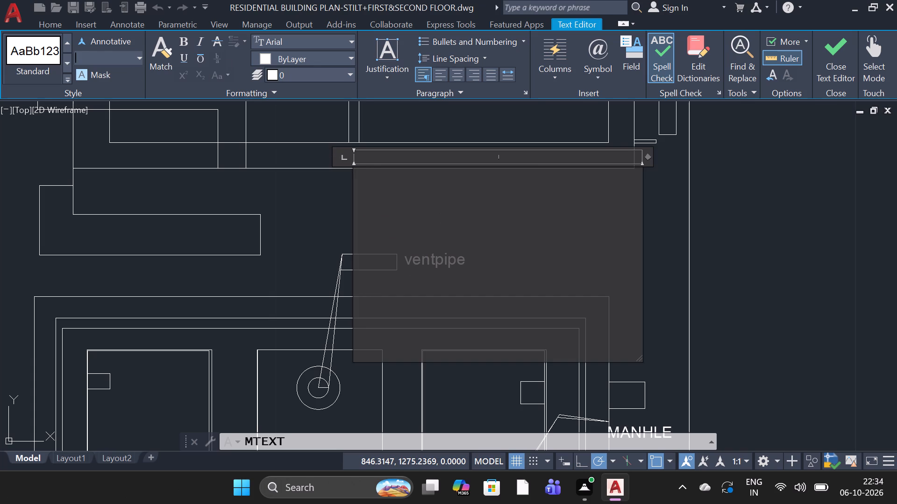
{"action": "type", "text": "0."}
{"action": "type", "text": "20"}
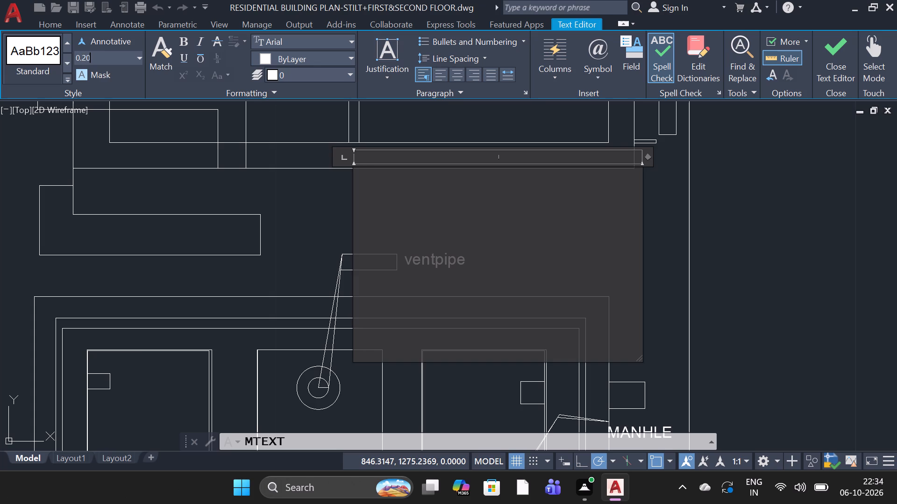
{"action": "key", "text": "Return"}
{"action": "key", "text": "Return"}
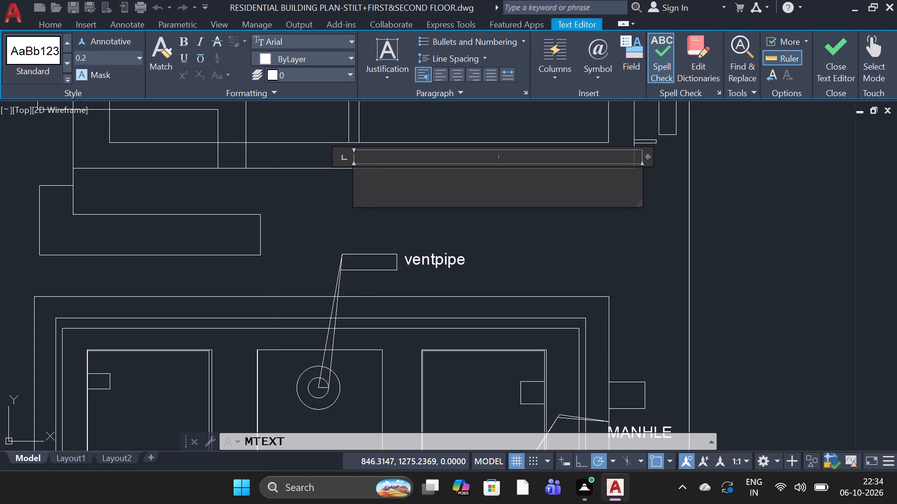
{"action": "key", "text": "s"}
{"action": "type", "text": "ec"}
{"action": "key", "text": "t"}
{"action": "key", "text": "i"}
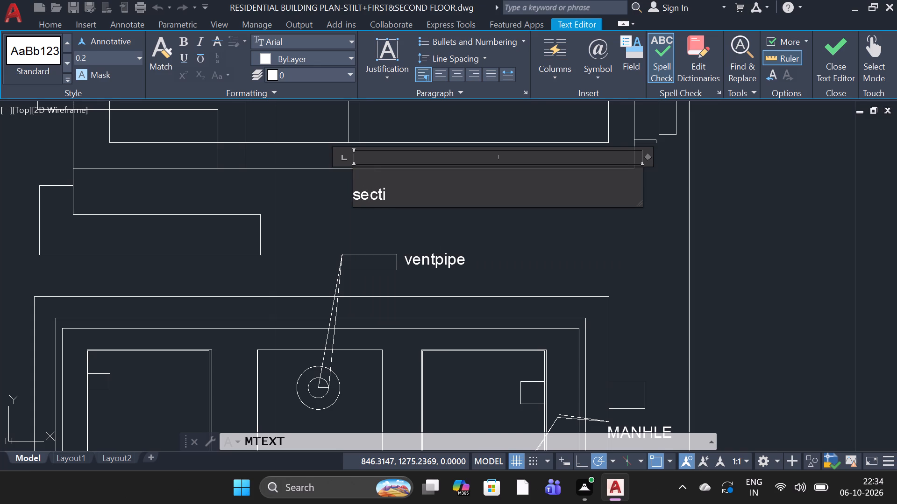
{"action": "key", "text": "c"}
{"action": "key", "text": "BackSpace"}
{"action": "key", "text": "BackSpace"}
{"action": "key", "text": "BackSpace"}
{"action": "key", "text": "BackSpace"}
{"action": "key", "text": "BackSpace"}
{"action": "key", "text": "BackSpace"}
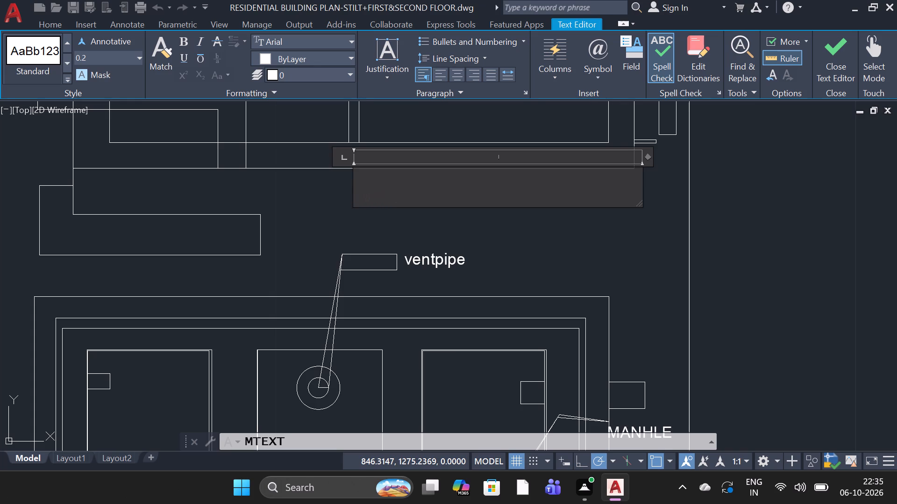
Enter SECTION DD in capitals as the content of the open multiline text and finish editing.
{"action": "type", "text": "SE"}
{"action": "type", "text": "CT"}
{"action": "type", "text": "ION"}
{"action": "key", "text": "space"}
{"action": "type", "text": "DD"}
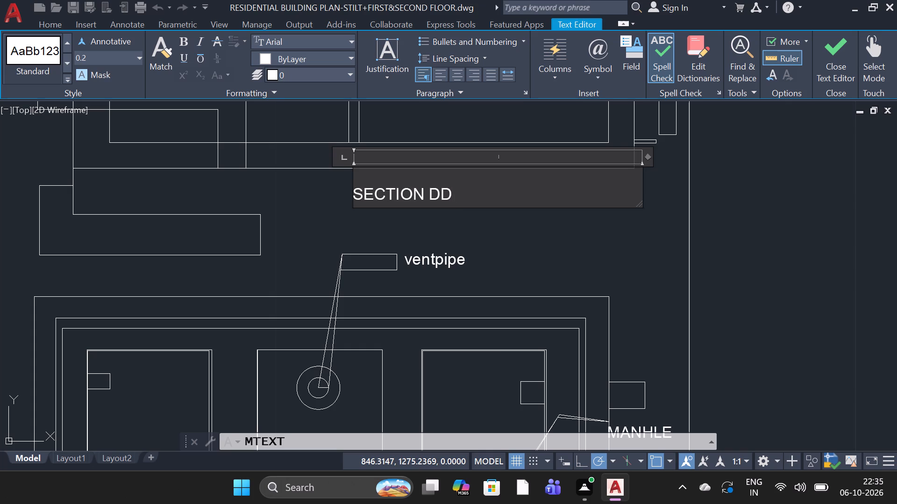
{"action": "left_click", "coordinate": [290, 207]}
Underline the SECTION DD title with a single straight line slightly longer than the text.
{"action": "left_click", "coordinate": [6, 54]}
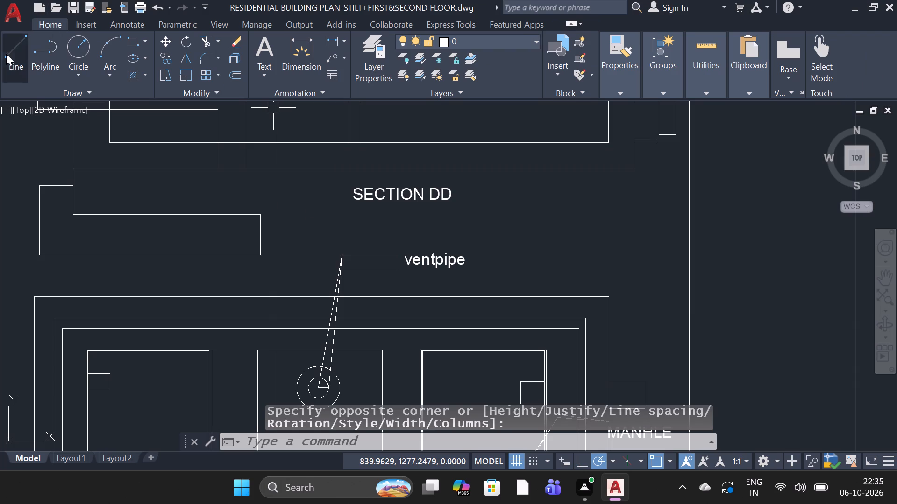
{"action": "left_click", "coordinate": [349, 204]}
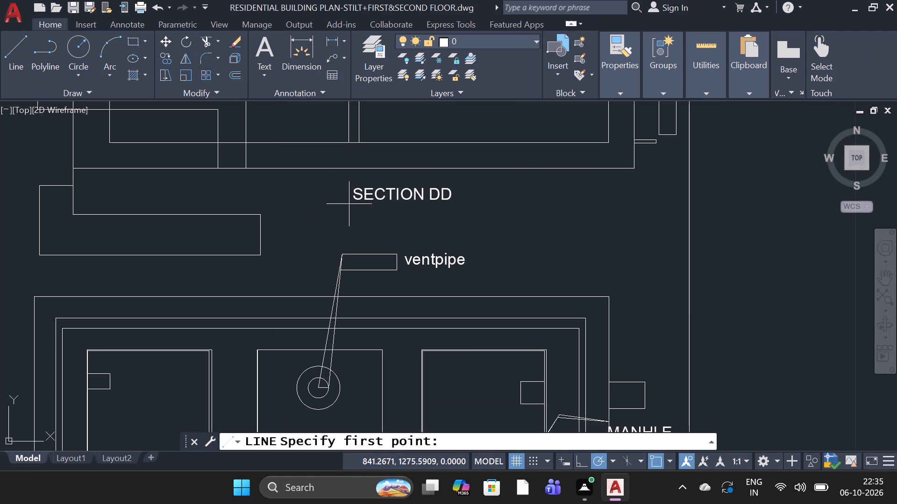
{"action": "left_click", "coordinate": [461, 202]}
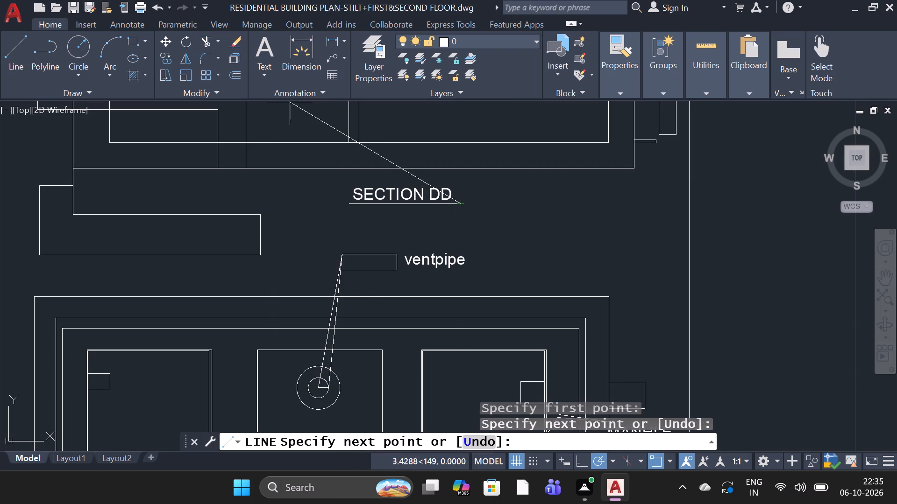
{"action": "key", "text": "space"}
Add a multiline text reading 3.0M just before the SECTION DD title, below the figure's bottom wall line.
{"action": "scroll", "coordinate": [255, 177], "scroll_direction": "down", "scroll_amount": 2}
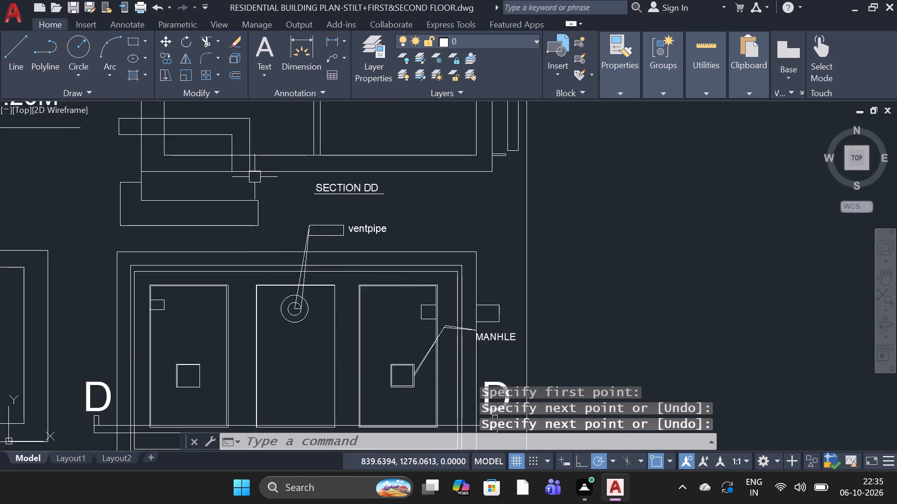
{"action": "scroll", "coordinate": [273, 171], "scroll_direction": "up", "scroll_amount": 4}
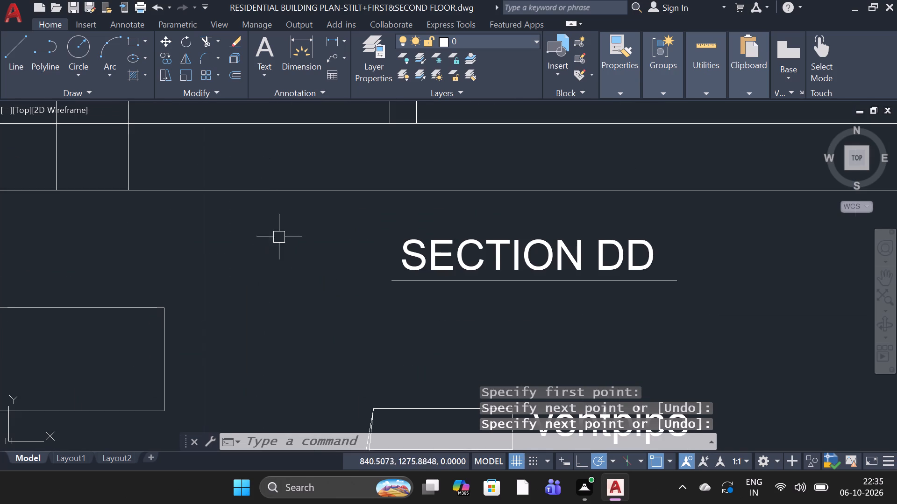
{"action": "scroll", "coordinate": [288, 225], "scroll_direction": "up", "scroll_amount": 1}
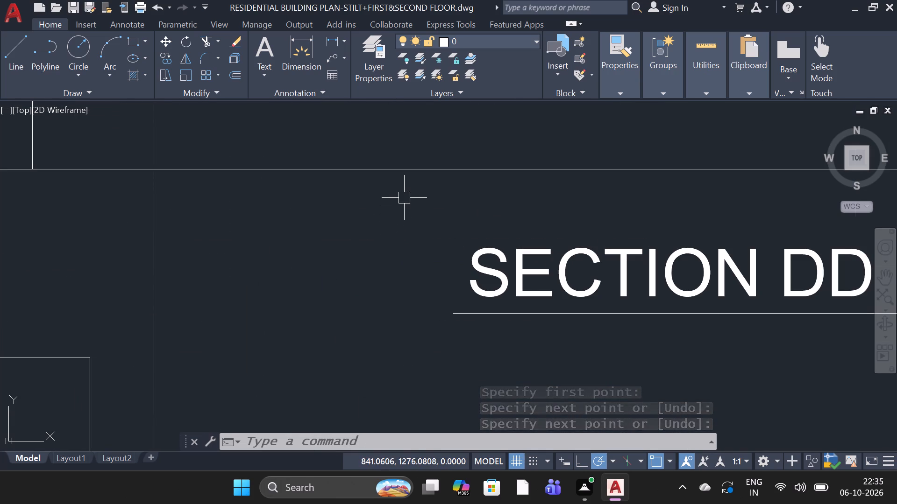
{"action": "type", "text": "T"}
{"action": "key", "text": "space"}
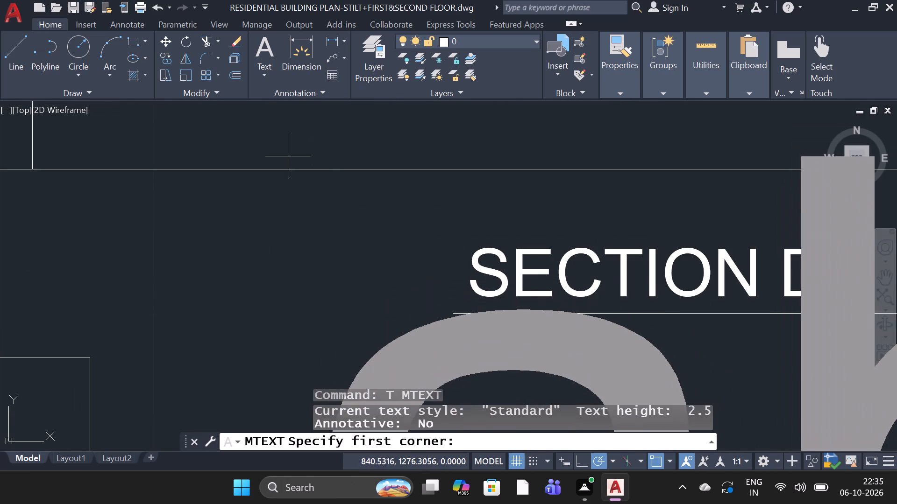
{"action": "left_click", "coordinate": [318, 184]}
{"action": "left_click", "coordinate": [413, 215]}
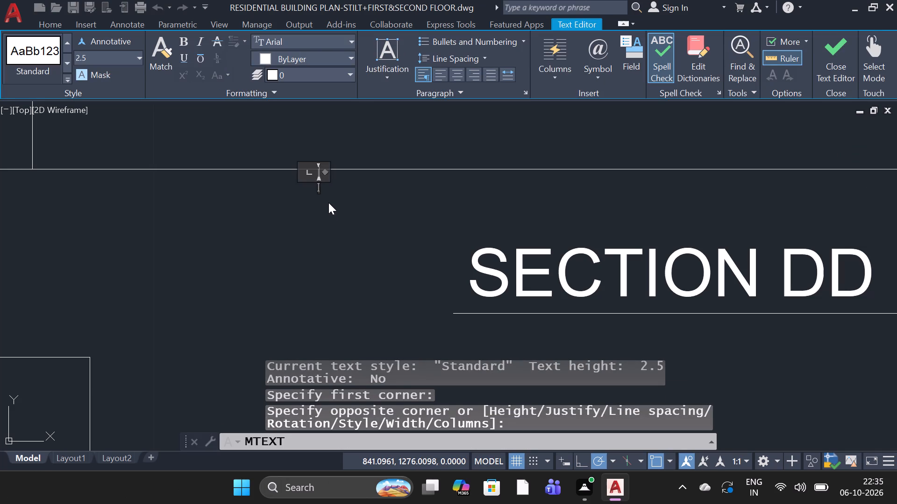
{"action": "key", "text": "3"}
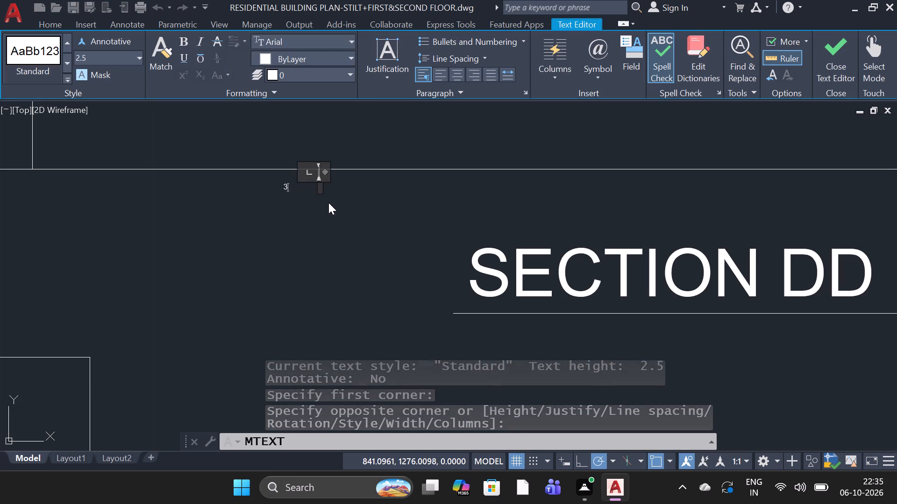
{"action": "key", "text": "period"}
{"action": "key", "text": "0"}
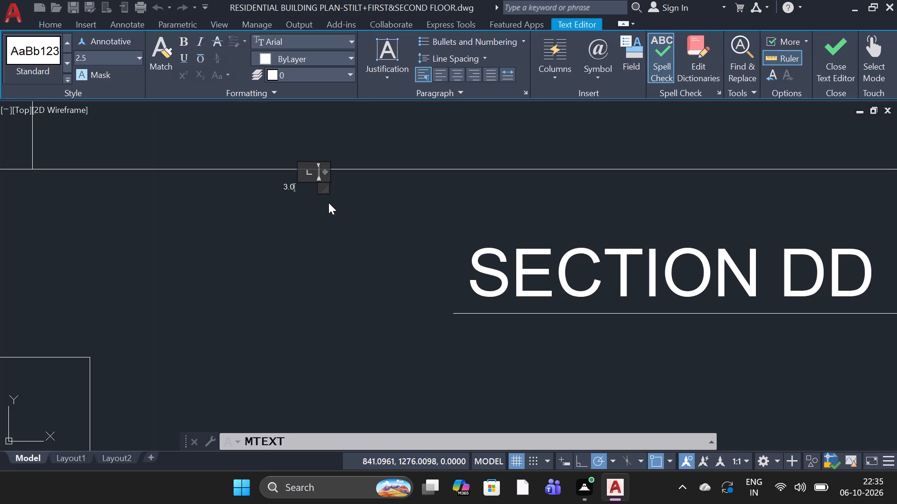
{"action": "key", "text": "m"}
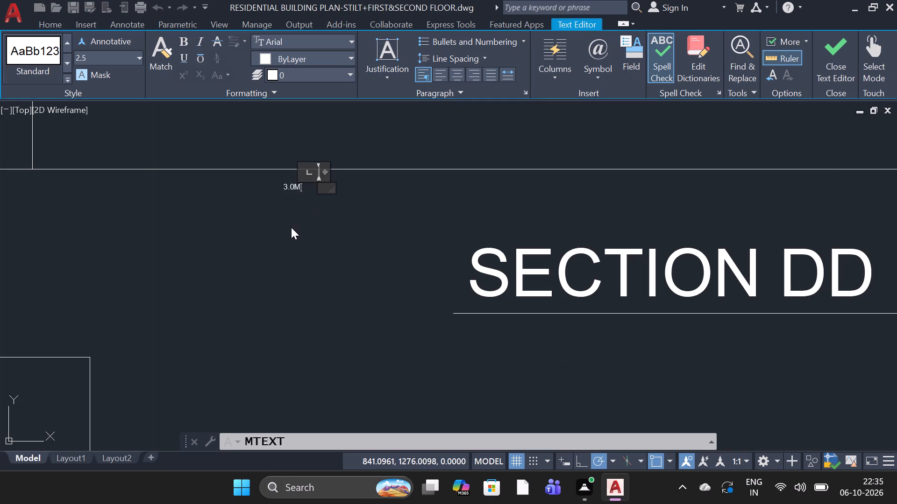
{"action": "left_click", "coordinate": [291, 227]}
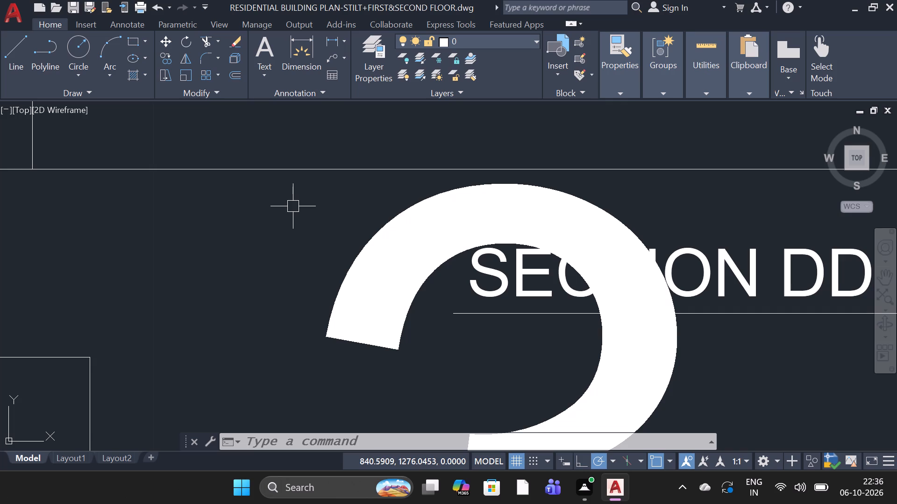
Scale the oversized 3.0M text down freehand to about the size of the 1.20M label.
{"action": "left_click_drag", "start_coordinate": [295, 207], "coordinate": [302, 207]}
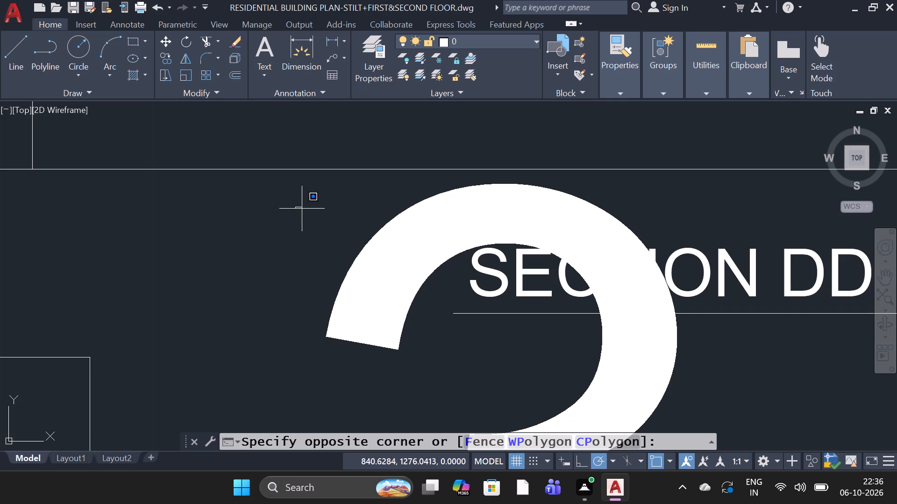
{"action": "scroll", "coordinate": [349, 224], "scroll_direction": "down", "scroll_amount": 3}
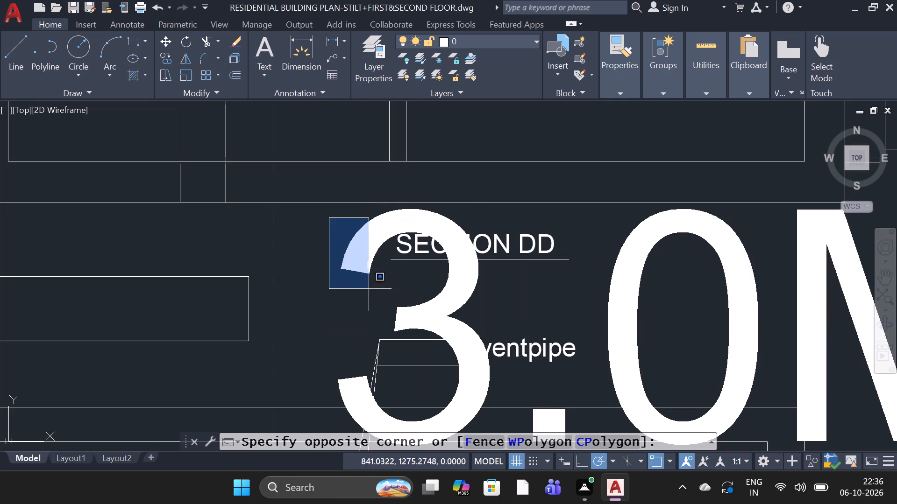
{"action": "key", "text": "Escape"}
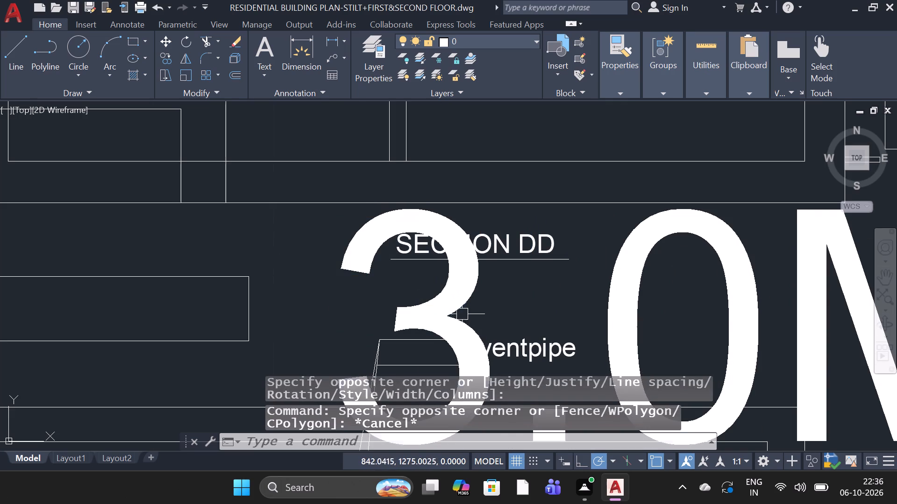
{"action": "left_click", "coordinate": [452, 309]}
{"action": "left_click", "coordinate": [453, 308]}
{"action": "right_click", "coordinate": [453, 308]}
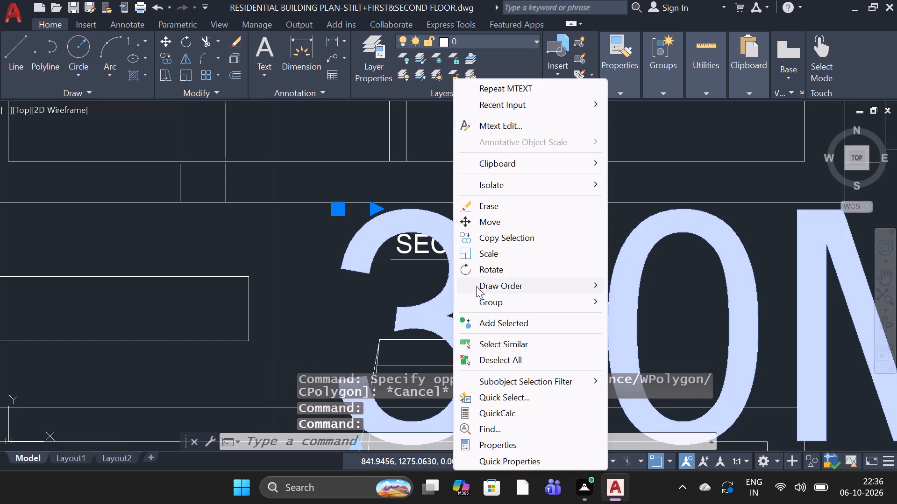
{"action": "left_click", "coordinate": [487, 258]}
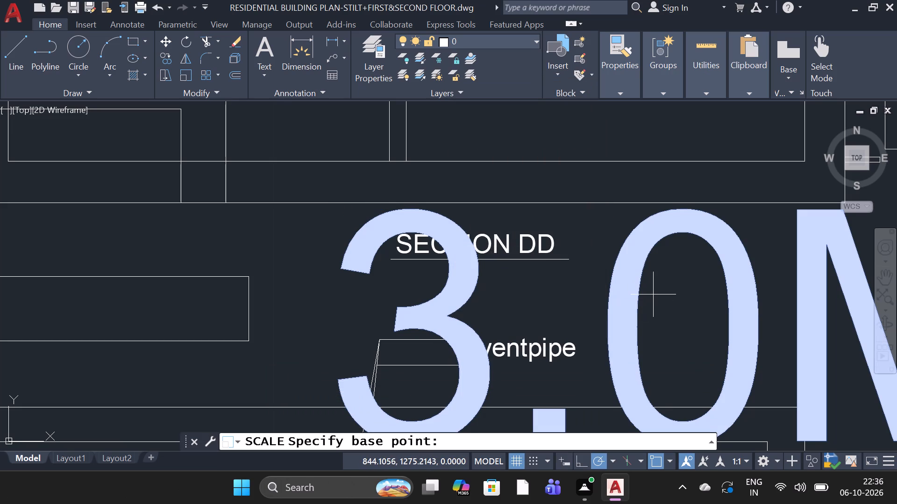
{"action": "left_click", "coordinate": [652, 293]}
{"action": "scroll", "coordinate": [652, 293], "scroll_direction": "down", "scroll_amount": 2}
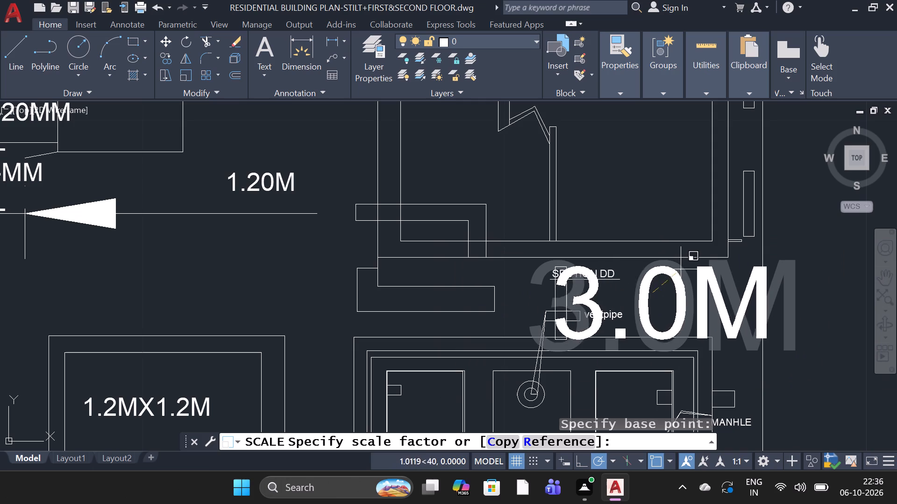
{"action": "left_click", "coordinate": [654, 283]}
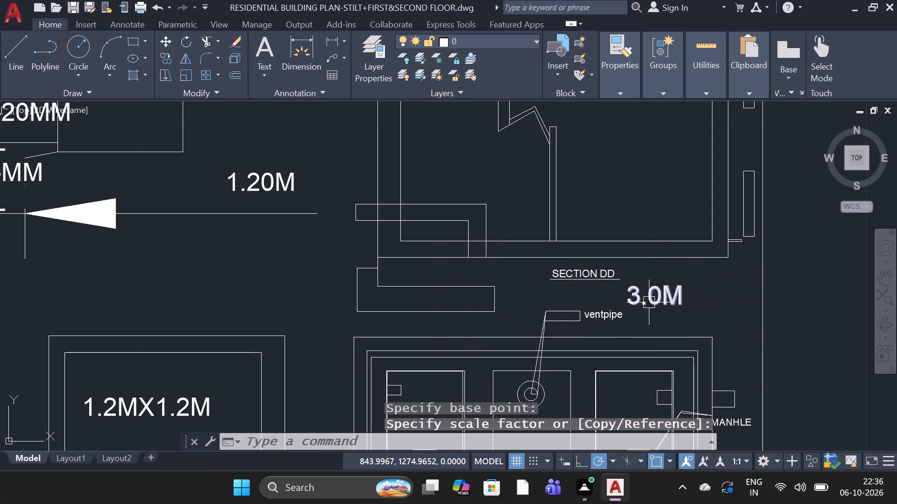
Move the 3.0M text to directly before the SECTION DD title, just under the figure's bottom wall line.
{"action": "left_click", "coordinate": [649, 302]}
{"action": "left_click", "coordinate": [635, 289]}
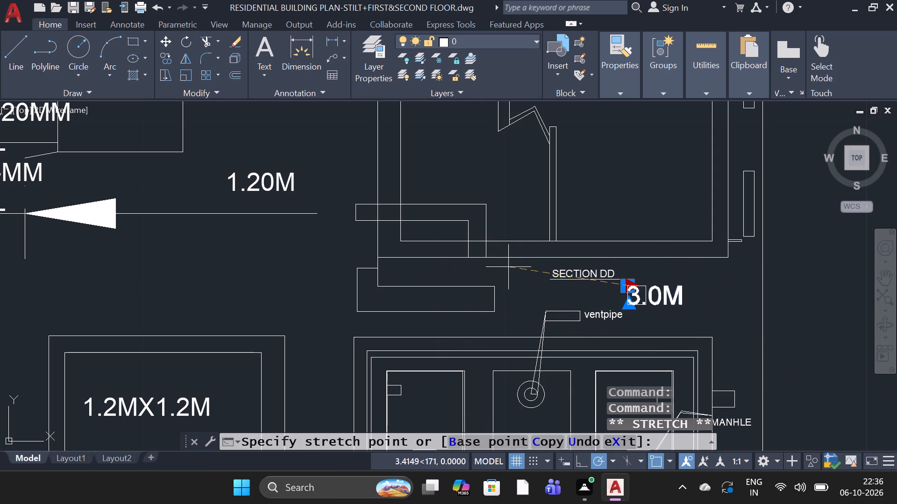
{"action": "key", "text": "Escape"}
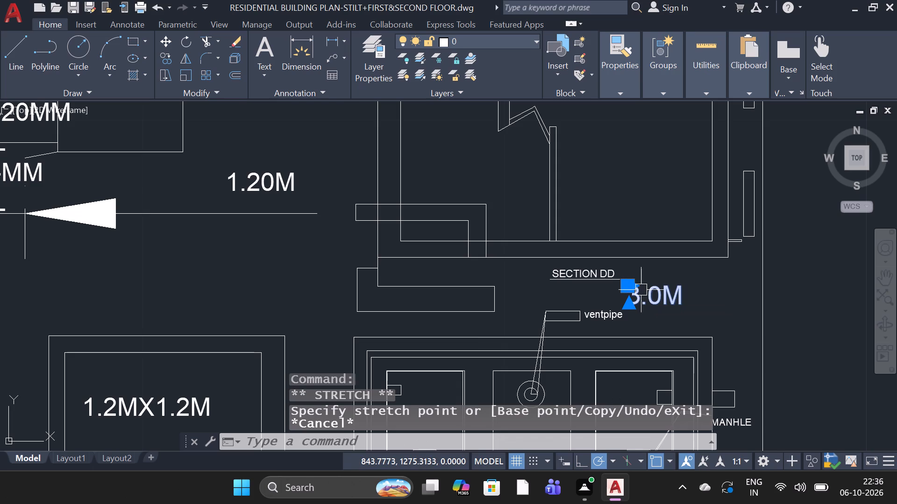
{"action": "scroll", "coordinate": [631, 284], "scroll_direction": "up", "scroll_amount": 3}
{"action": "left_click", "coordinate": [619, 292]}
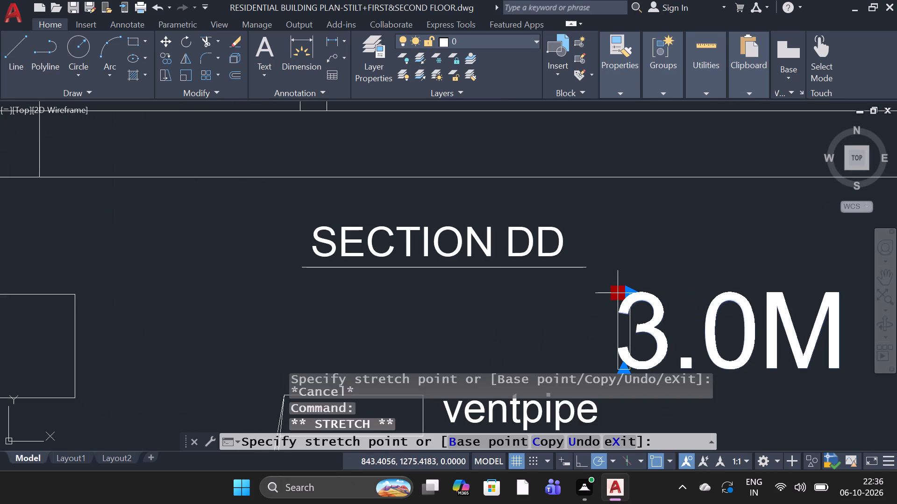
{"action": "left_click", "coordinate": [72, 185]}
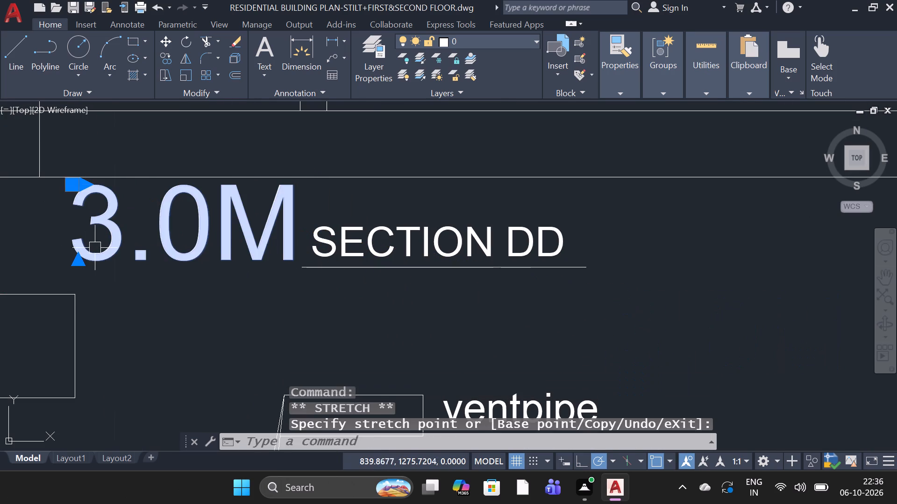
{"action": "key", "text": "Escape"}
{"action": "scroll", "coordinate": [108, 280], "scroll_direction": "down", "scroll_amount": 2}
{"action": "scroll", "coordinate": [173, 302], "scroll_direction": "down", "scroll_amount": 3}
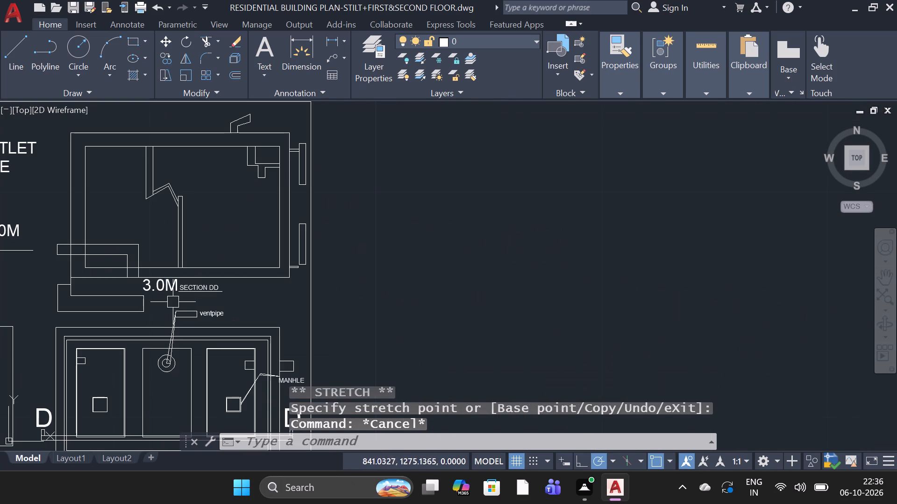
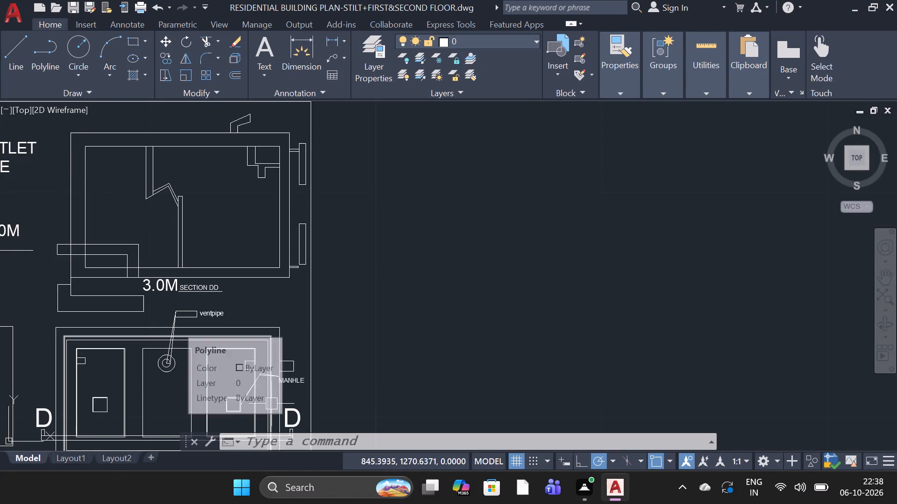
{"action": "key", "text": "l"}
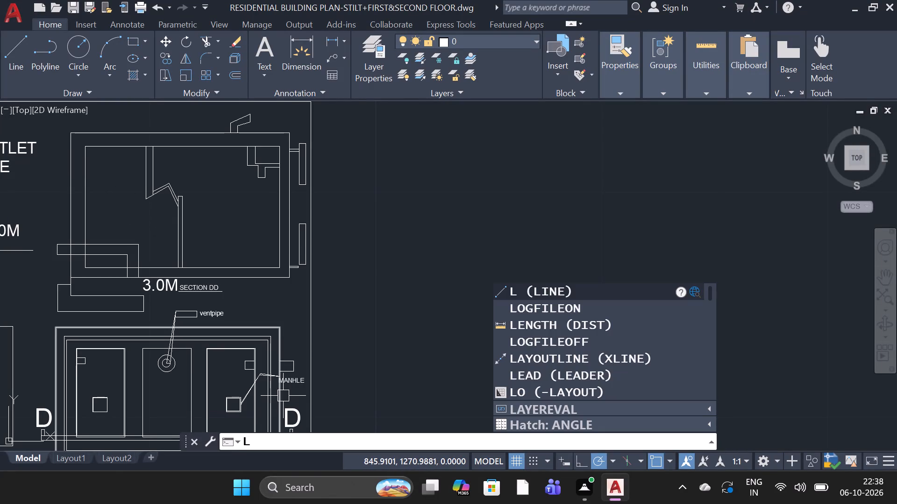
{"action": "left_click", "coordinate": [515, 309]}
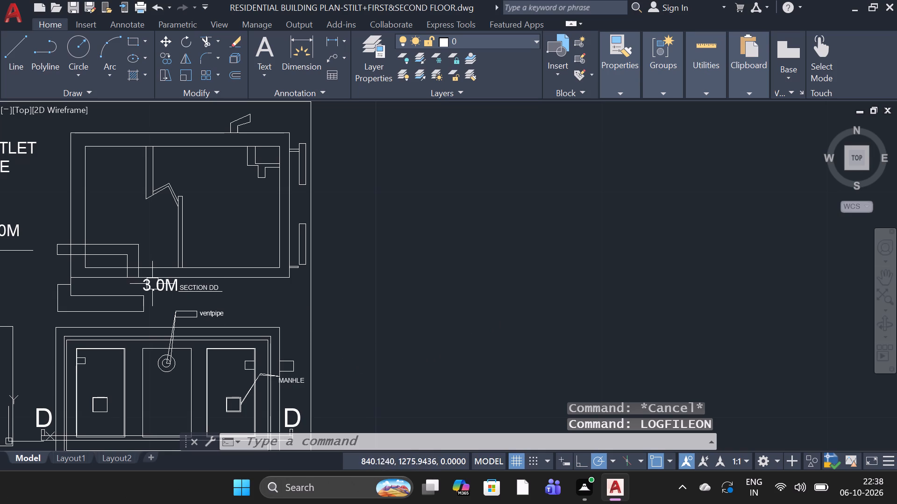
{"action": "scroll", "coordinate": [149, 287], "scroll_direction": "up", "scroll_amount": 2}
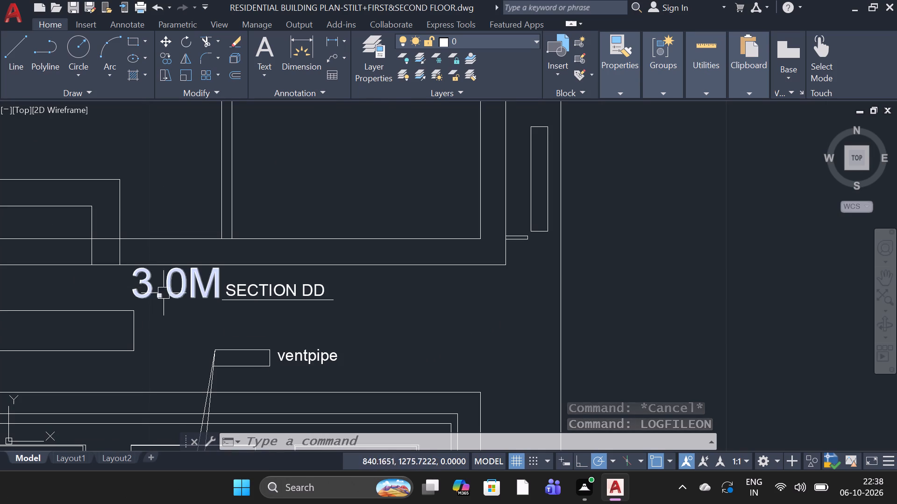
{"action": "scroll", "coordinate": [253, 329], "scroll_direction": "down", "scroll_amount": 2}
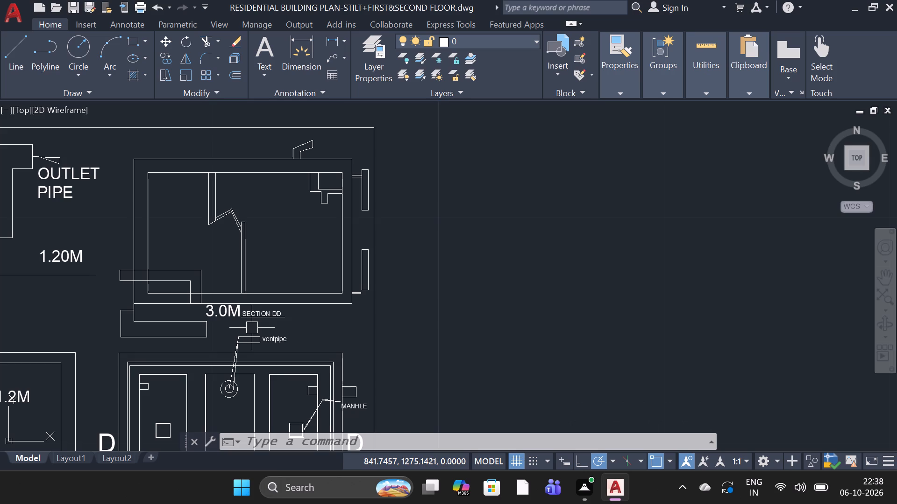
Add a multiline text of height 0.2 reading P.C.C. and 1:4:8 on two lines, outside the SECTION DD figure's lower left corner.
{"action": "scroll", "coordinate": [107, 272], "scroll_direction": "up", "scroll_amount": 3}
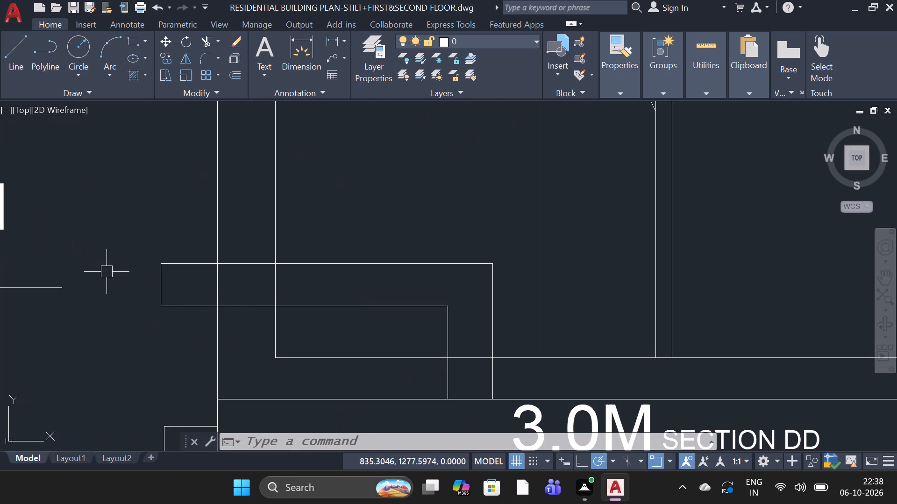
{"action": "key", "text": "6"}
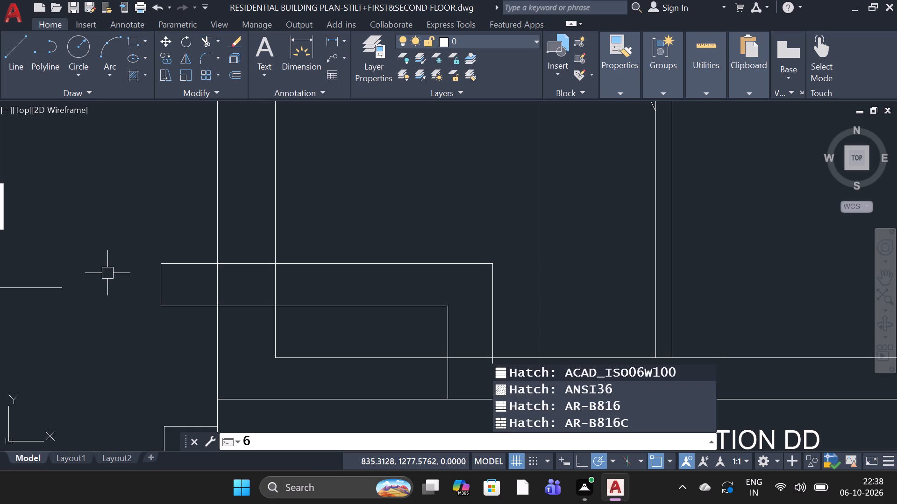
{"action": "key", "text": "Escape"}
{"action": "type", "text": "T"}
{"action": "key", "text": "space"}
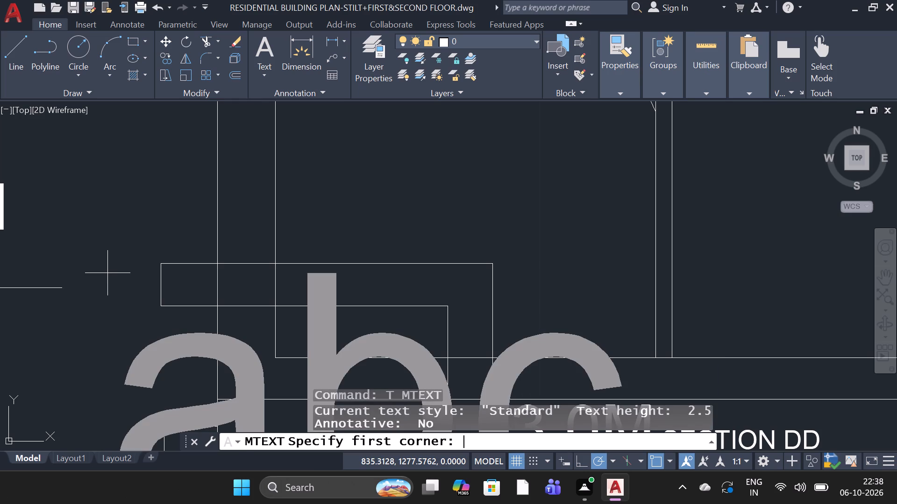
{"action": "left_click", "coordinate": [105, 320]}
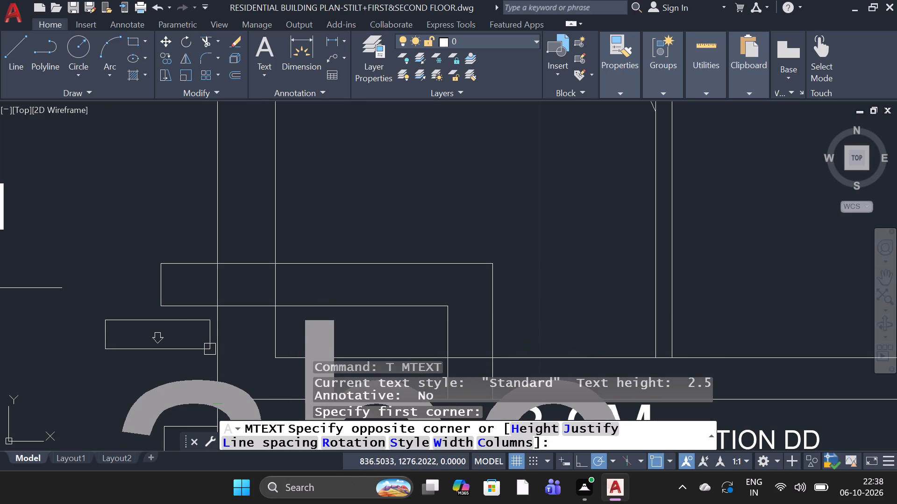
{"action": "left_click", "coordinate": [205, 349]}
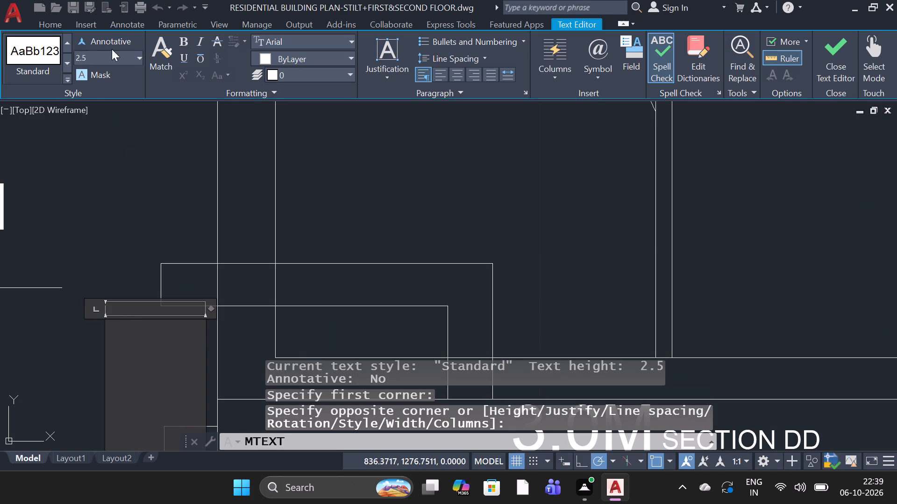
{"action": "left_click", "coordinate": [136, 58]}
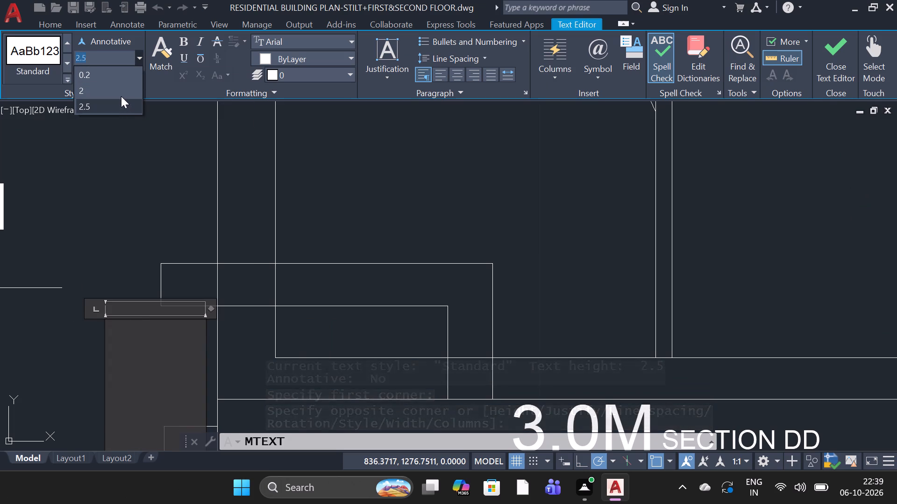
{"action": "left_click", "coordinate": [120, 79]}
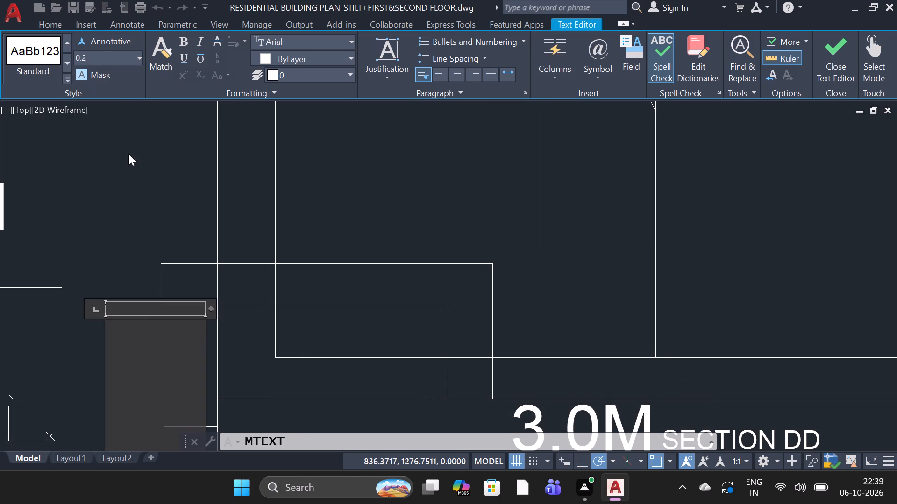
{"action": "key", "text": "Return"}
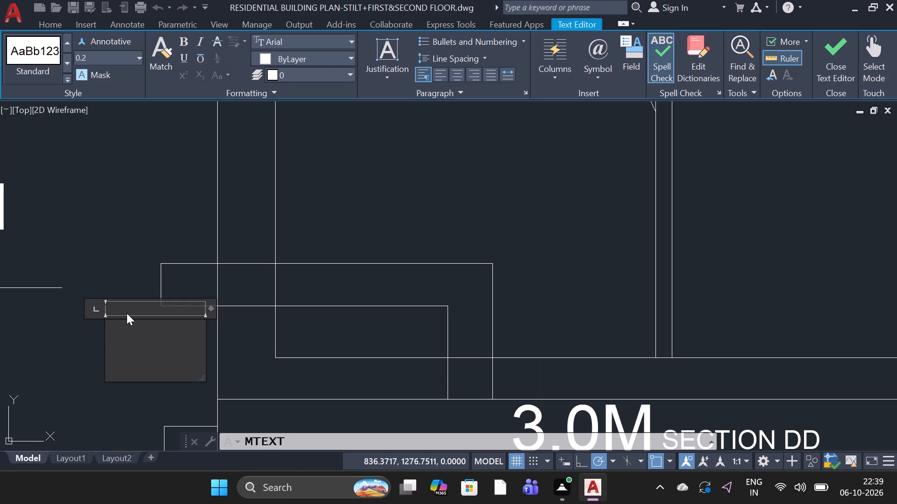
{"action": "type", "text": "P."}
{"action": "key", "text": "c"}
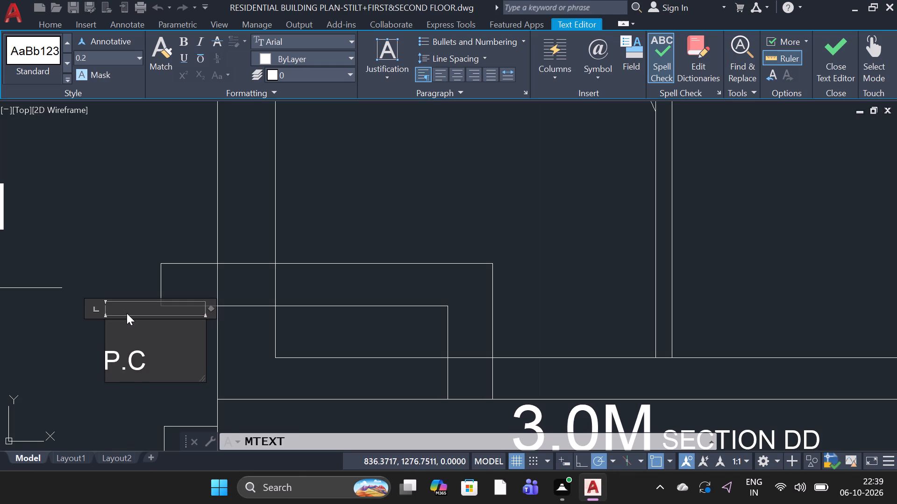
{"action": "type", "text": ".C"}
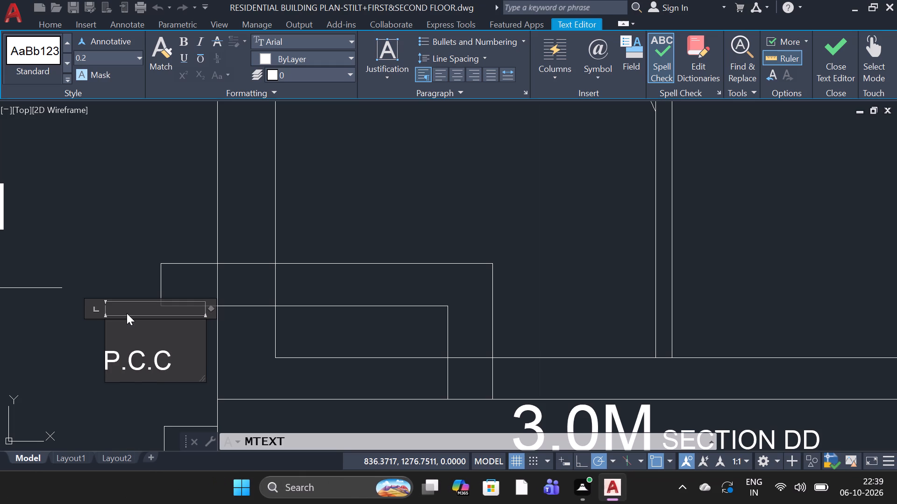
{"action": "key", "text": "comma"}
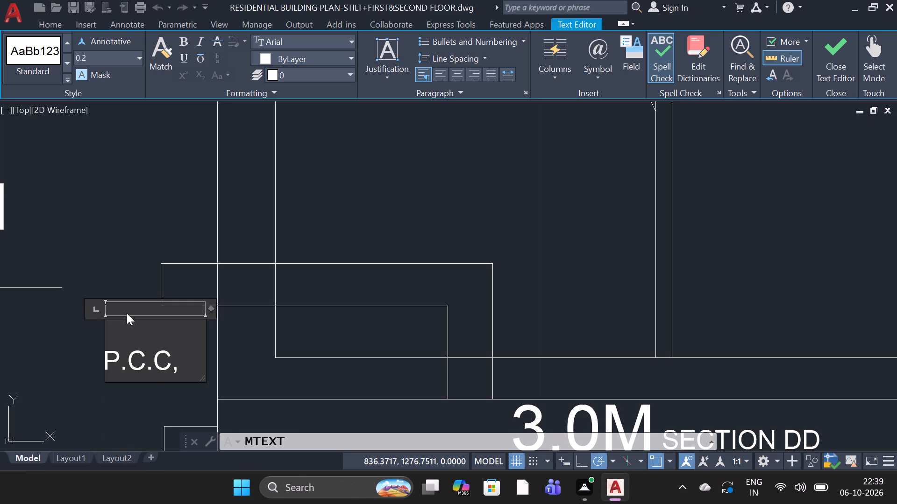
{"action": "key", "text": "BackSpace"}
{"action": "key", "text": "period"}
{"action": "key", "text": "Return"}
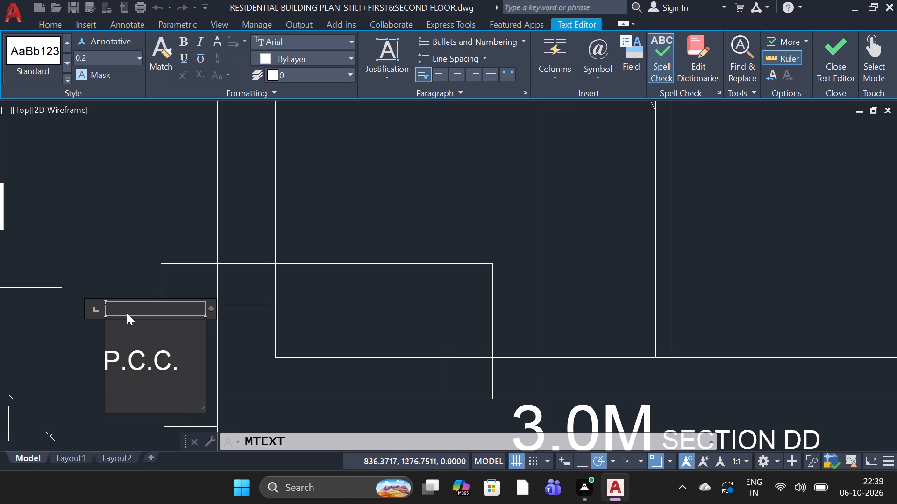
{"action": "key", "text": "1"}
{"action": "key", "text": "shift+colon"}
{"action": "key", "text": "4"}
{"action": "key", "text": "shift+colon"}
{"action": "key", "text": "8"}
{"action": "left_click", "coordinate": [63, 357]}
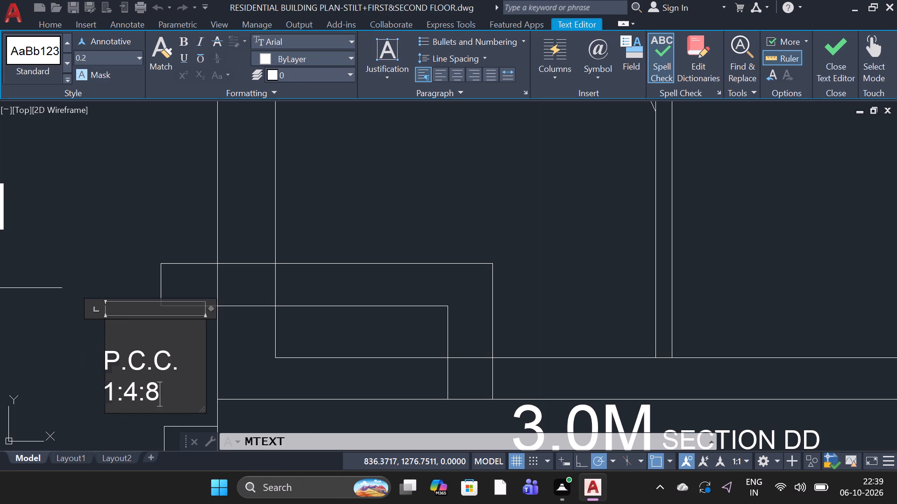
Move the P.C.C. 1:4:8 text diagonally up about 0.64 units to the outer end of the bent outline crossing the left wall.
{"action": "scroll", "coordinate": [87, 337], "scroll_direction": "down", "scroll_amount": 1}
{"action": "left_click", "coordinate": [121, 366]}
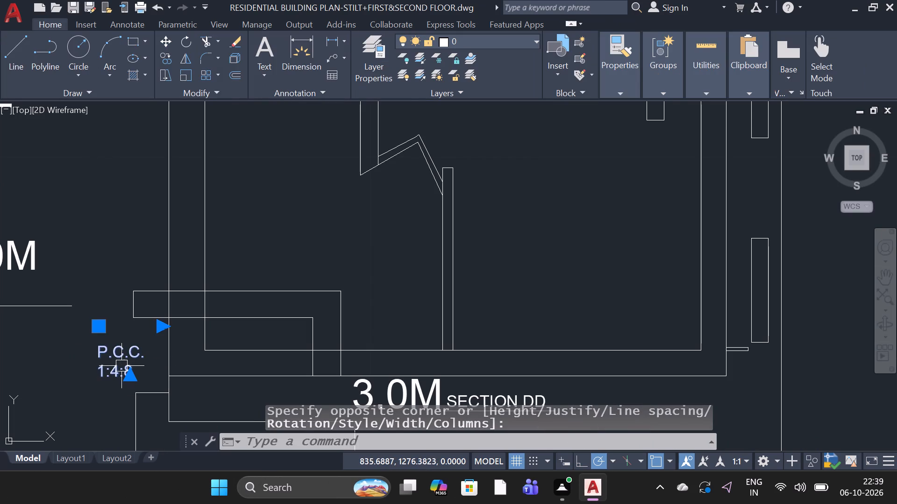
{"action": "left_click", "coordinate": [100, 327]}
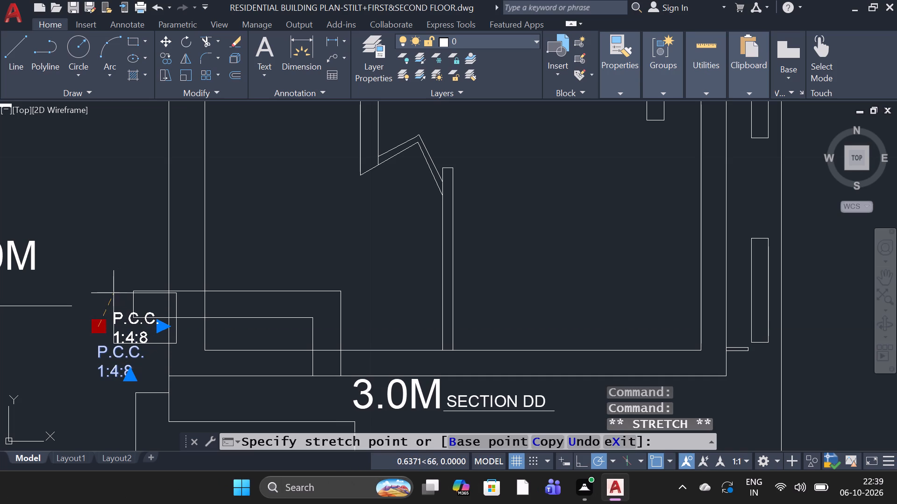
{"action": "left_click", "coordinate": [114, 293]}
{"action": "key", "text": "Escape"}
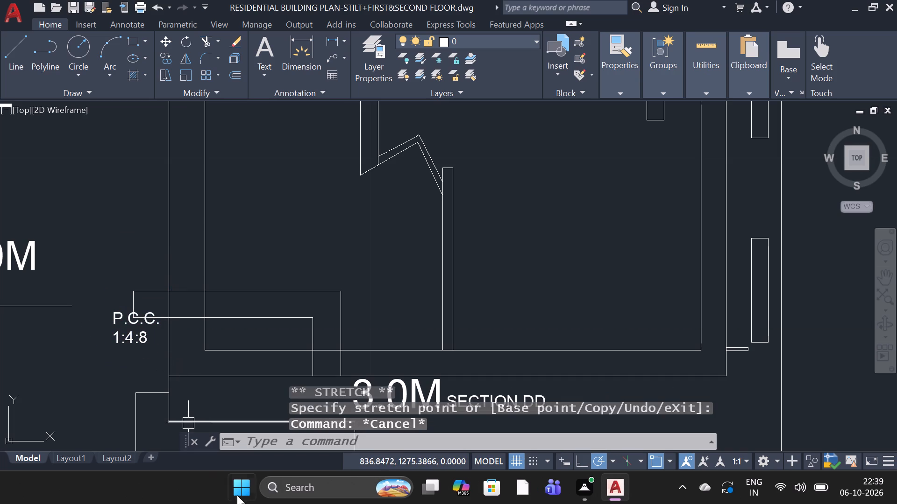
Add a multiline text of height 0.2 reading BAFFLE WALLS inside the SECTION DD tank, beside the peak of the bent baffle outline.
{"action": "scroll", "coordinate": [454, 284], "scroll_direction": "down", "scroll_amount": 2}
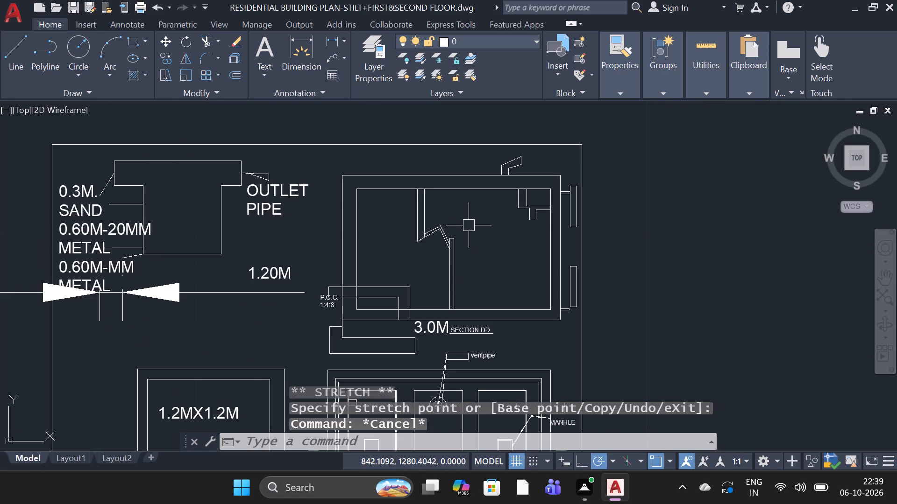
{"action": "scroll", "coordinate": [469, 225], "scroll_direction": "up", "scroll_amount": 3}
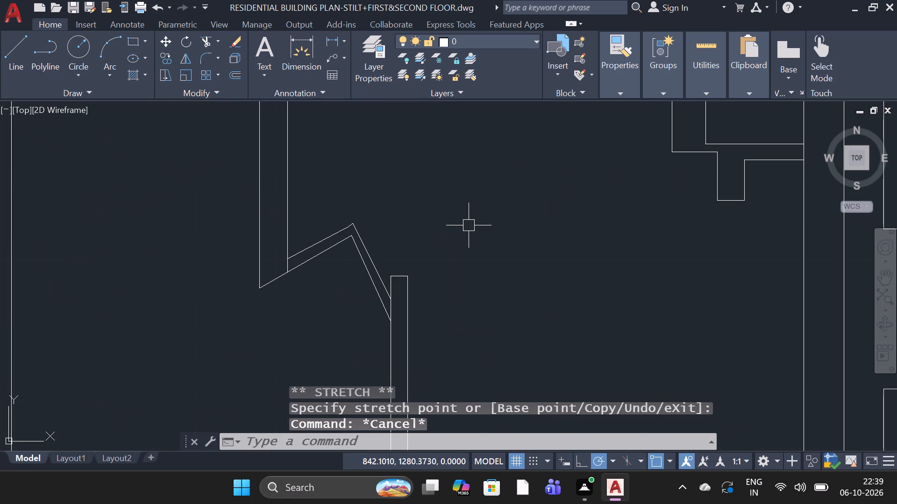
{"action": "type", "text": "T"}
{"action": "key", "text": "space"}
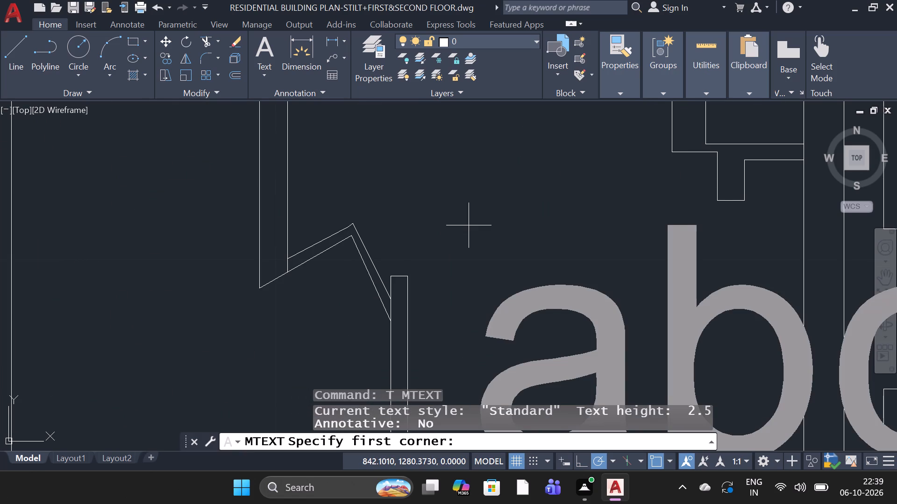
{"action": "left_click", "coordinate": [372, 184]}
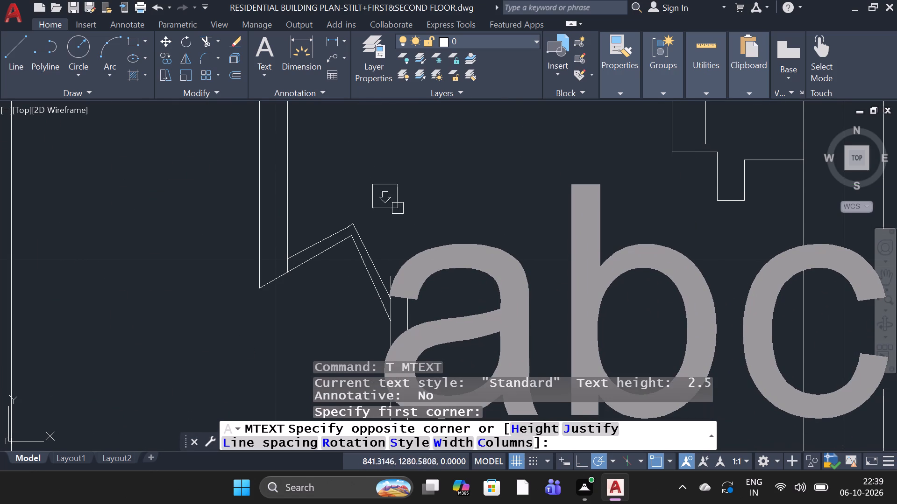
{"action": "left_click", "coordinate": [558, 258]}
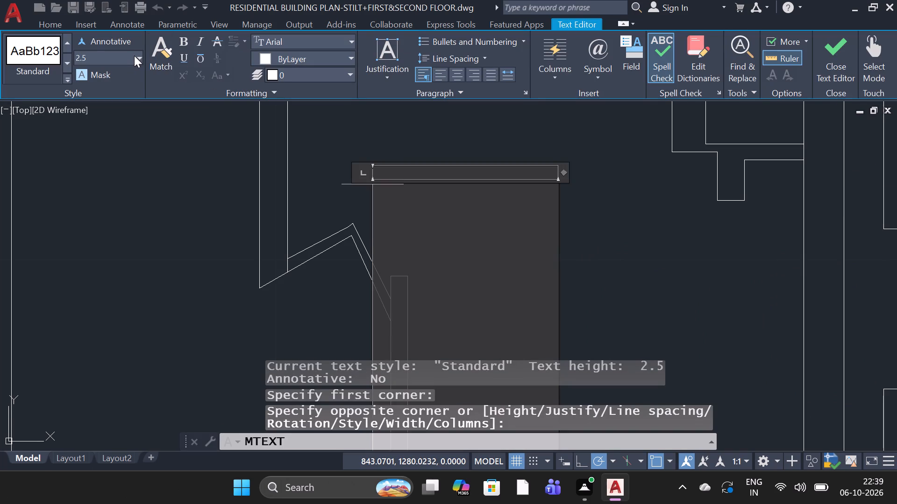
{"action": "left_click", "coordinate": [134, 56]}
{"action": "left_click", "coordinate": [140, 54]}
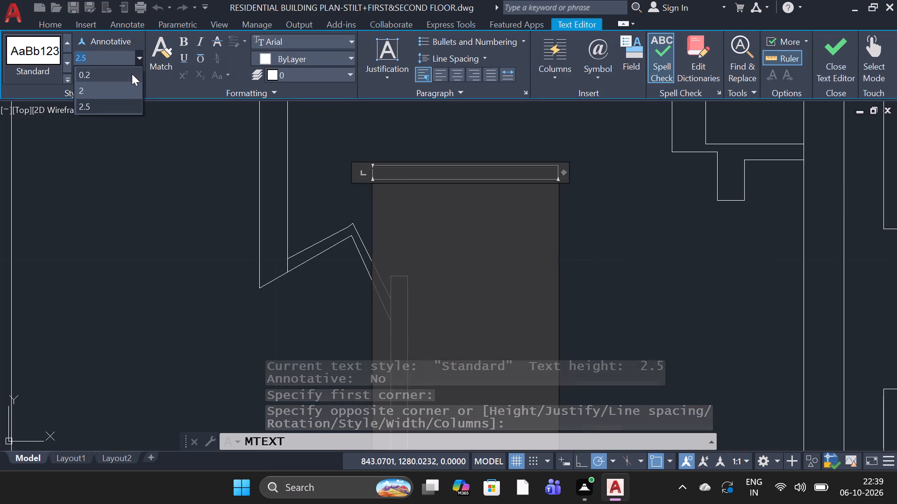
{"action": "left_click", "coordinate": [126, 90]}
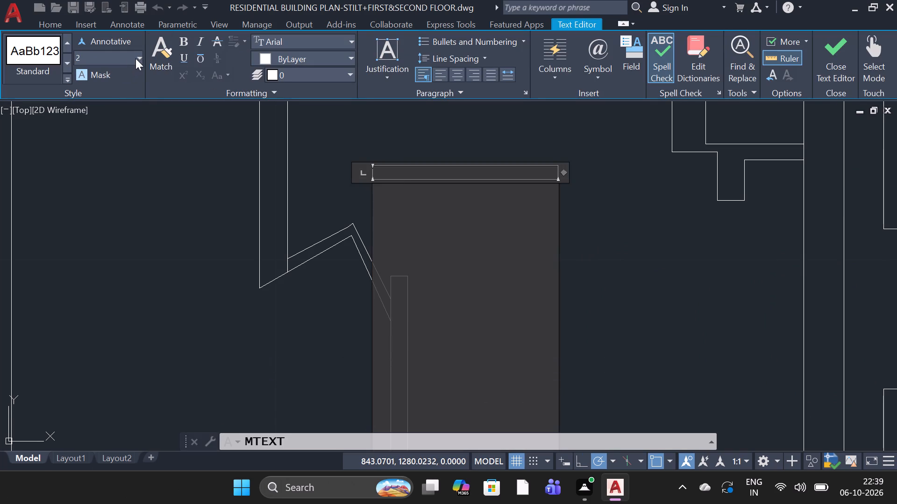
{"action": "left_click", "coordinate": [136, 56]}
{"action": "left_click", "coordinate": [133, 73]}
{"action": "key", "text": "Return"}
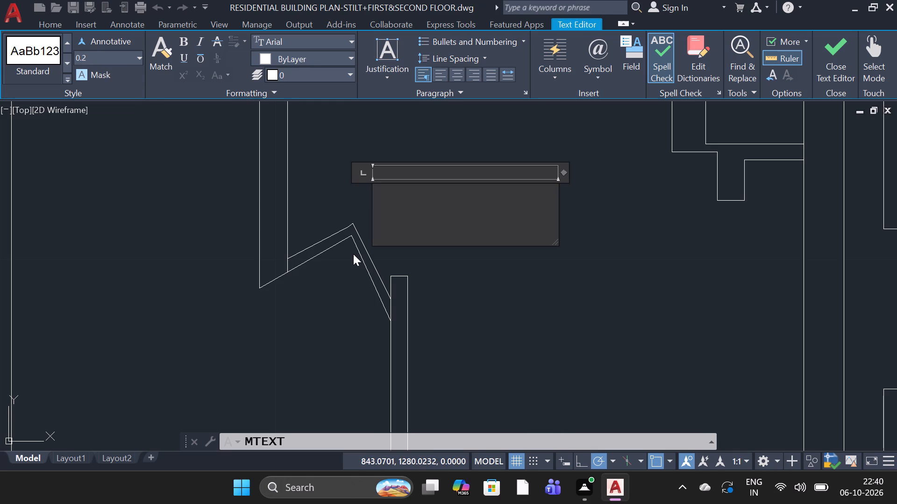
{"action": "type", "text": "BA"}
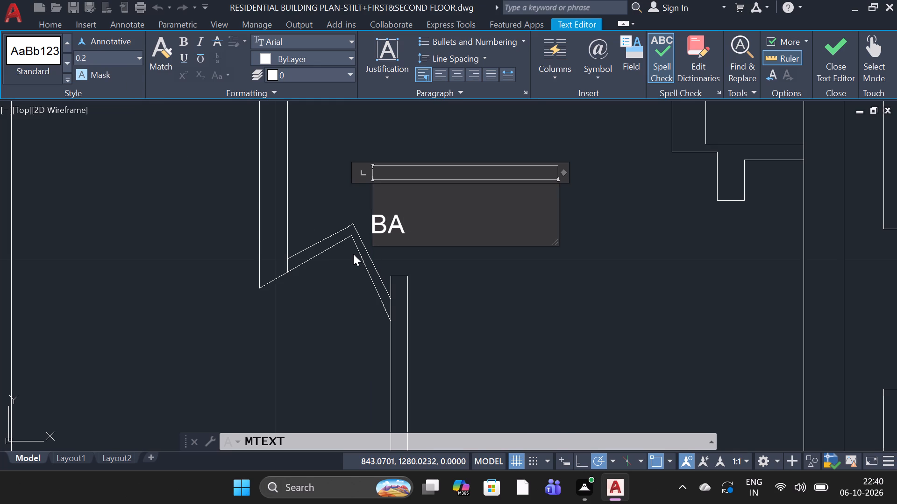
{"action": "type", "text": "FF"}
{"action": "type", "text": "LE"}
{"action": "key", "text": "space"}
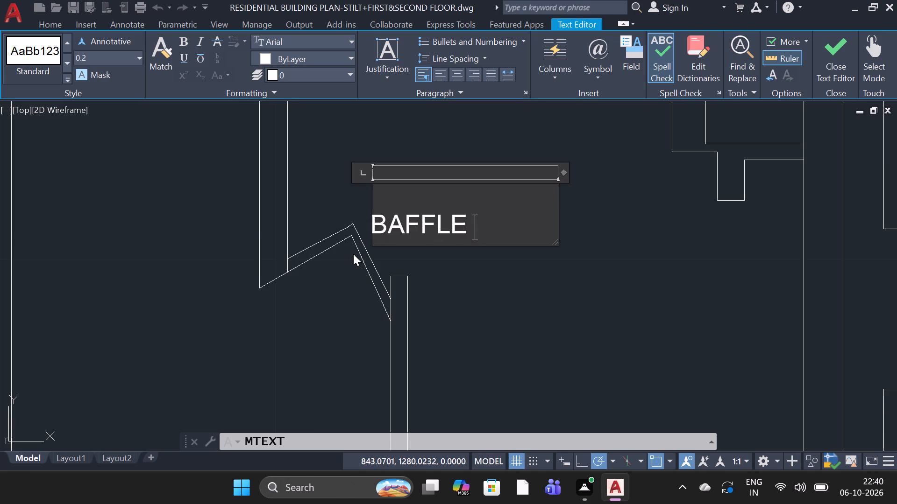
{"action": "type", "text": "WA"}
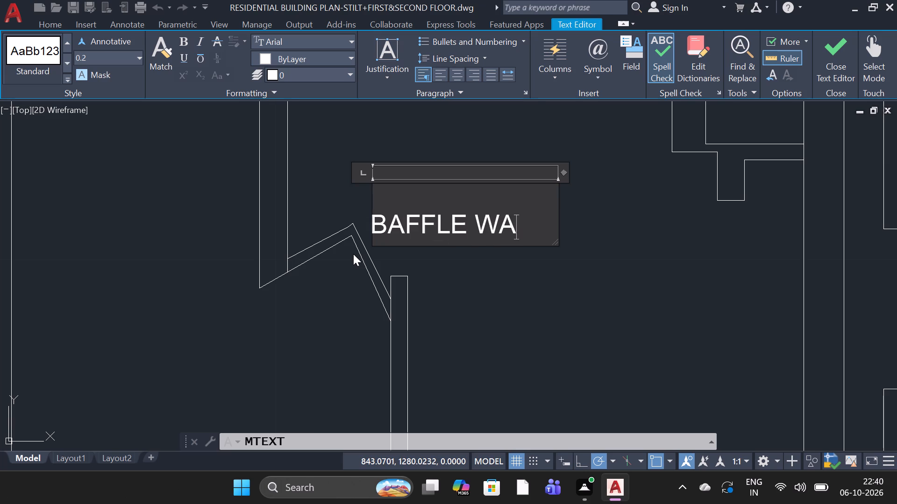
{"action": "type", "text": "LL"}
{"action": "key", "text": "s"}
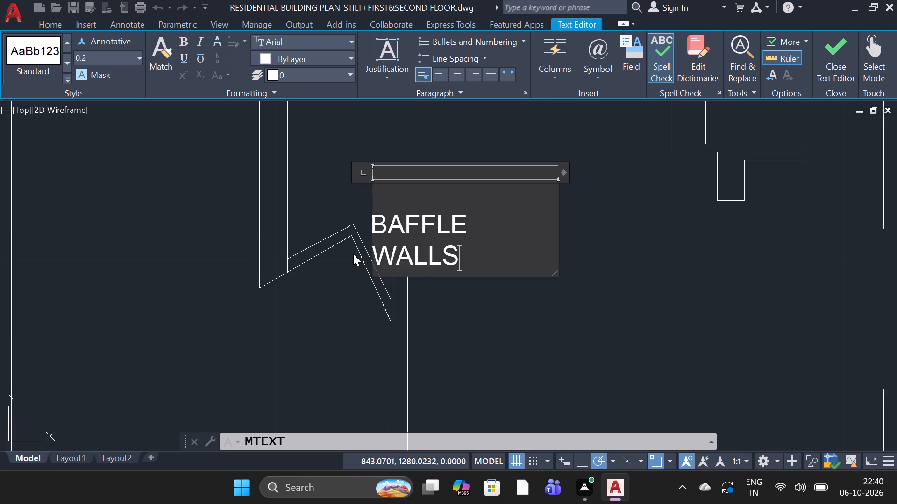
{"action": "left_click", "coordinate": [501, 291]}
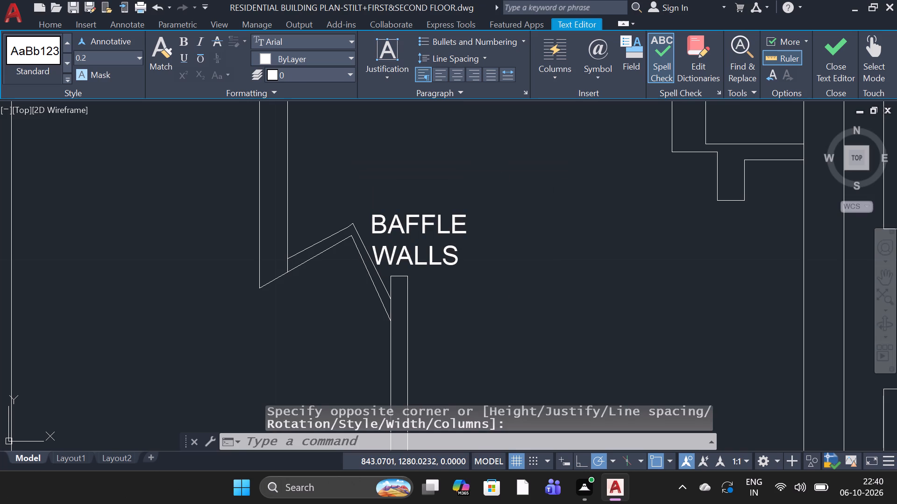
Move the BAFFLE WALLS text diagonally up and right about 0.4 units, clear of the bent baffle outline.
{"action": "left_click", "coordinate": [387, 234]}
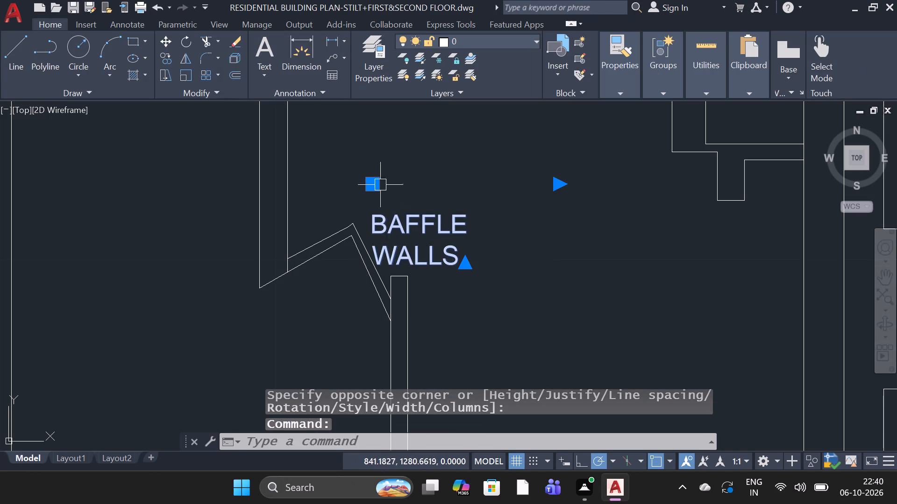
{"action": "left_click", "coordinate": [371, 183]}
{"action": "left_click", "coordinate": [398, 159]}
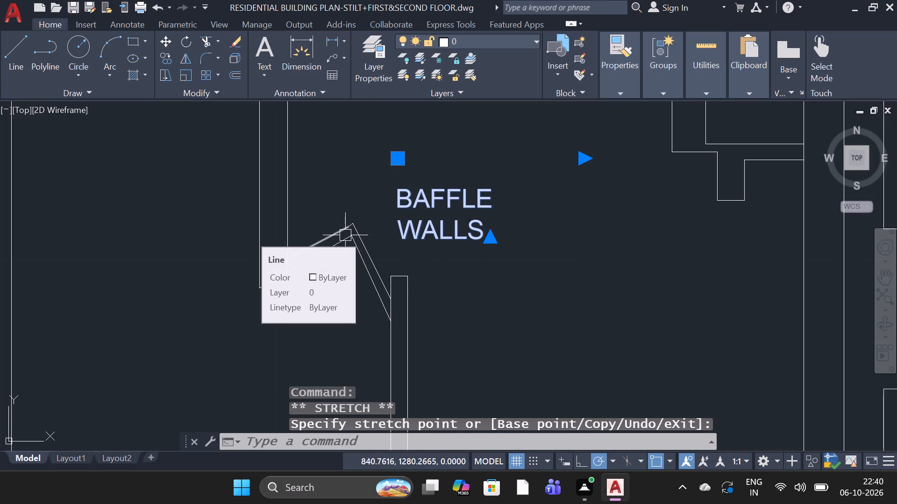
{"action": "key", "text": "Escape"}
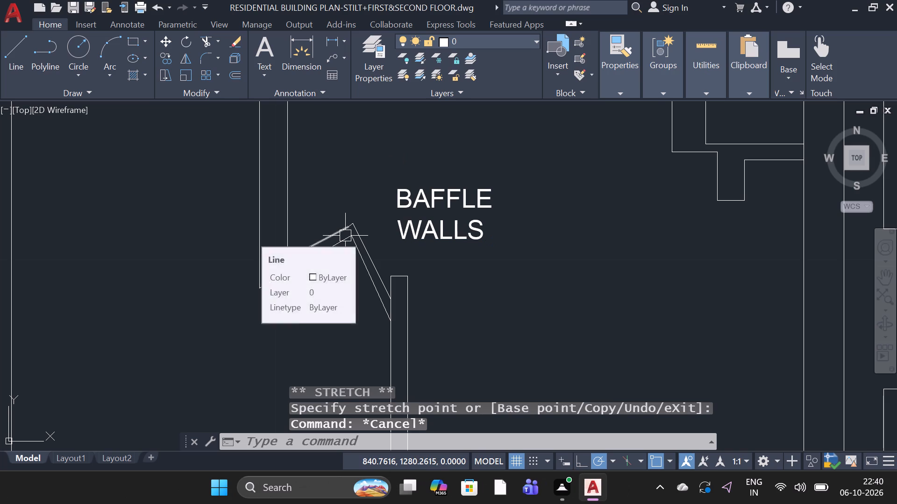
Add a multiline text of height 0.2 reading 1.5M. between the two narrow upright rectangles outside the SECTION DD figure's right wall.
{"action": "scroll", "coordinate": [345, 226], "scroll_direction": "down", "scroll_amount": 3}
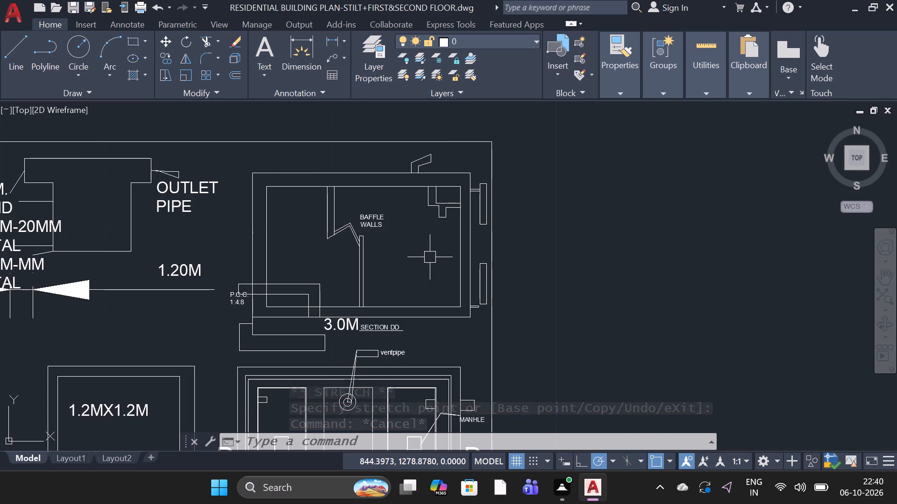
{"action": "type", "text": "T"}
{"action": "key", "text": "space"}
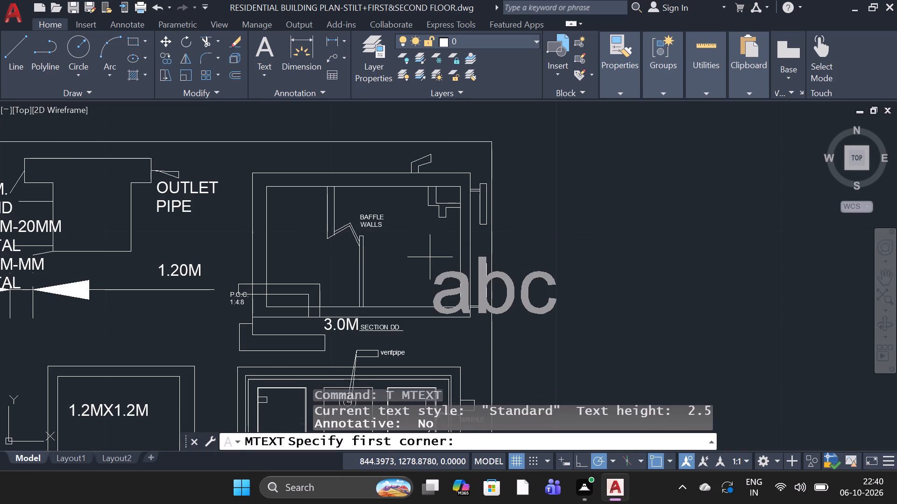
{"action": "scroll", "coordinate": [460, 230], "scroll_direction": "up", "scroll_amount": 3}
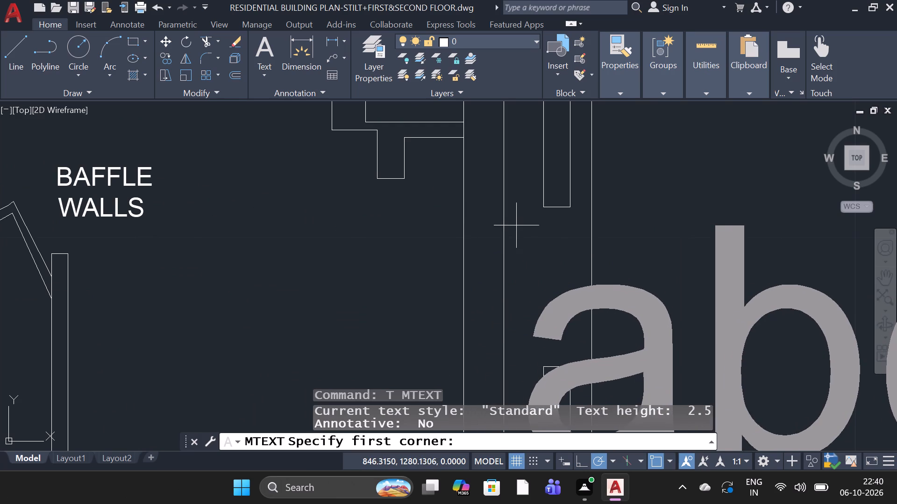
{"action": "left_click", "coordinate": [515, 258]}
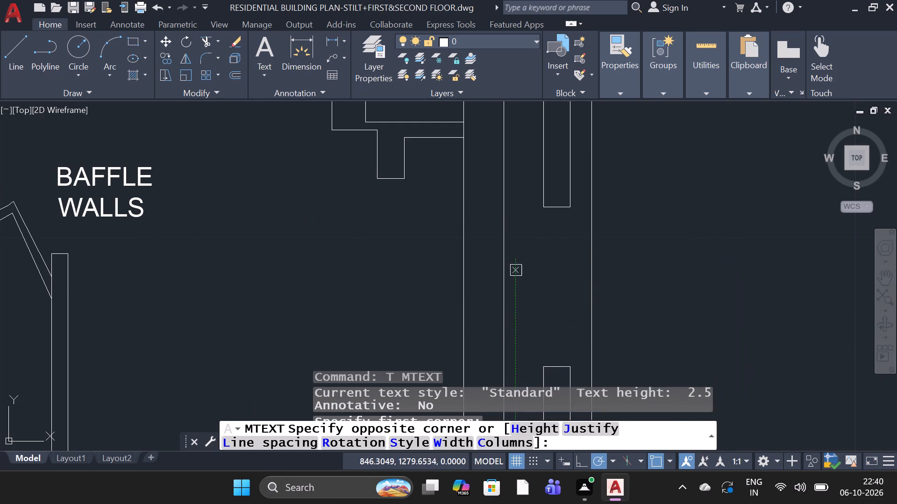
{"action": "left_click", "coordinate": [579, 289]}
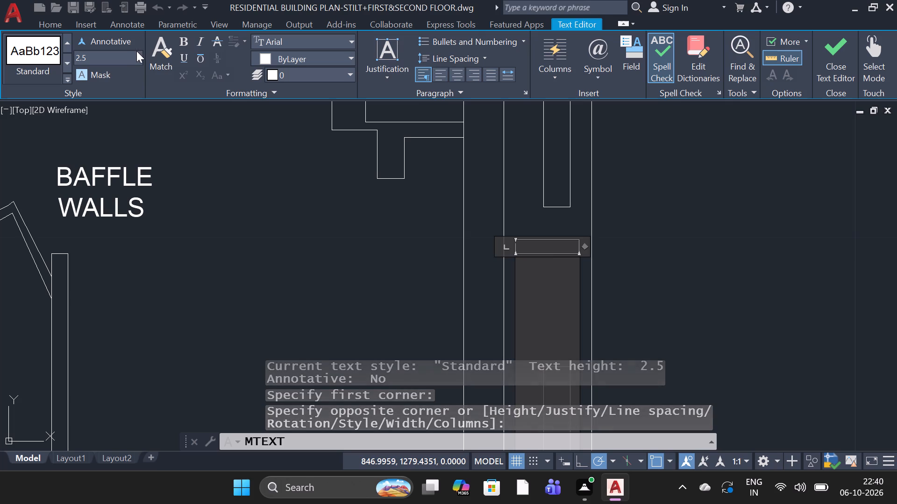
{"action": "left_click", "coordinate": [136, 51]}
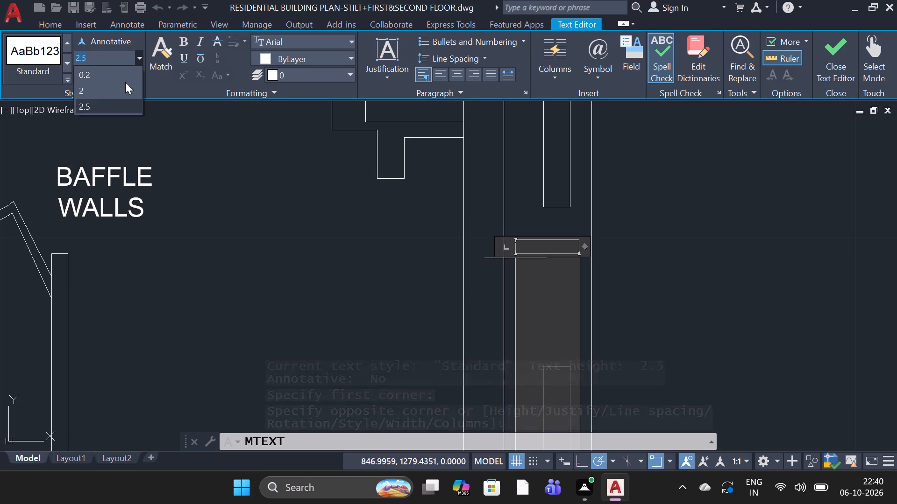
{"action": "left_click", "coordinate": [117, 75]}
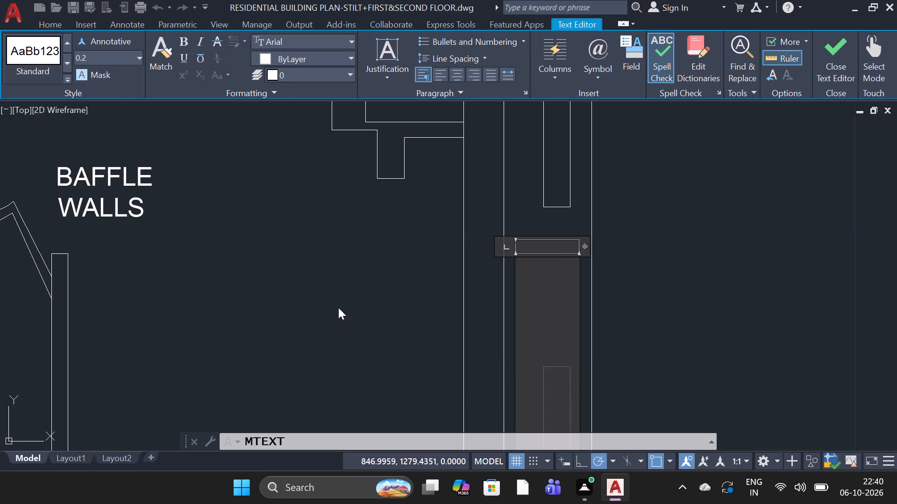
{"action": "key", "text": "Return"}
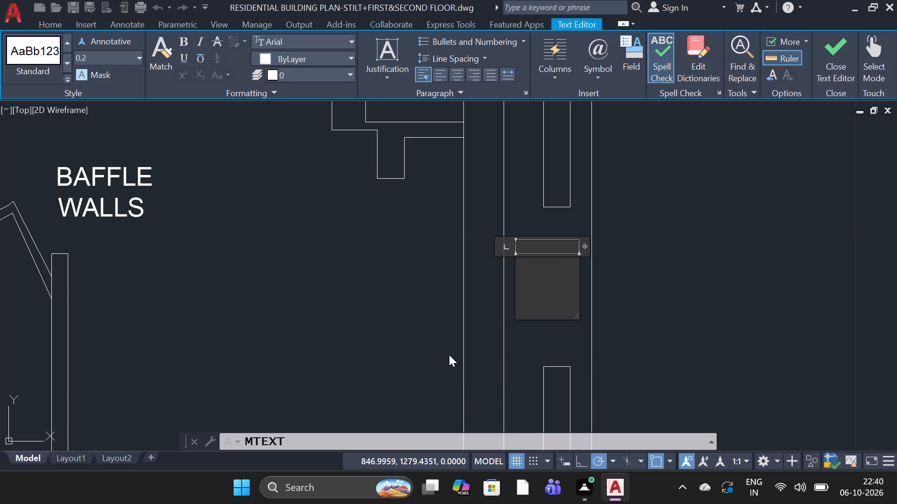
{"action": "key", "text": "1"}
{"action": "key", "text": "period"}
{"action": "key", "text": "5"}
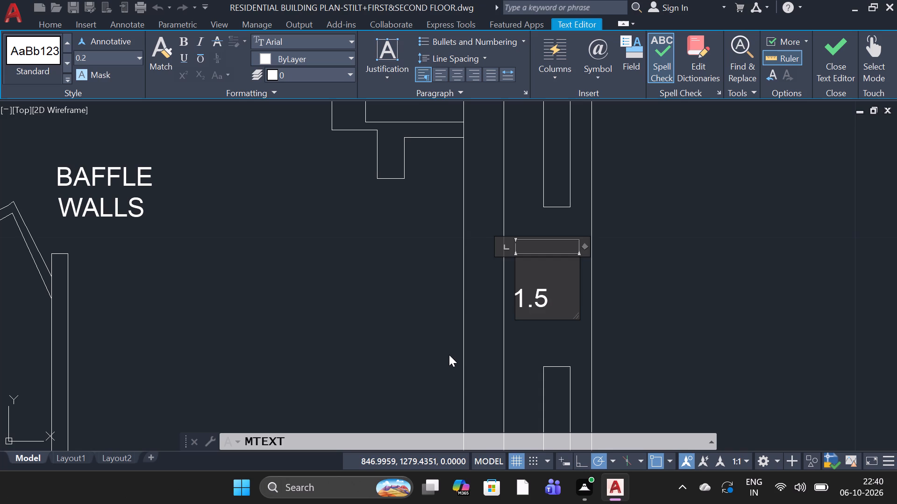
{"action": "key", "text": "m"}
{"action": "key", "text": "period"}
{"action": "left_click", "coordinate": [353, 338]}
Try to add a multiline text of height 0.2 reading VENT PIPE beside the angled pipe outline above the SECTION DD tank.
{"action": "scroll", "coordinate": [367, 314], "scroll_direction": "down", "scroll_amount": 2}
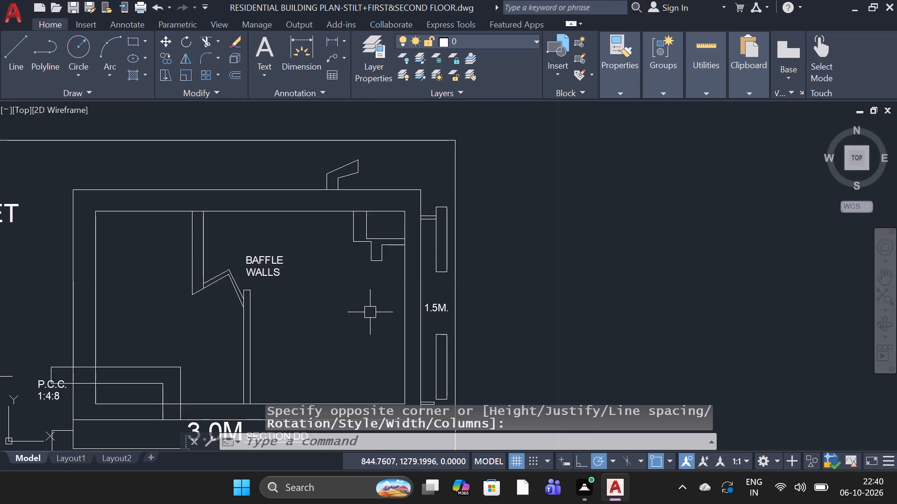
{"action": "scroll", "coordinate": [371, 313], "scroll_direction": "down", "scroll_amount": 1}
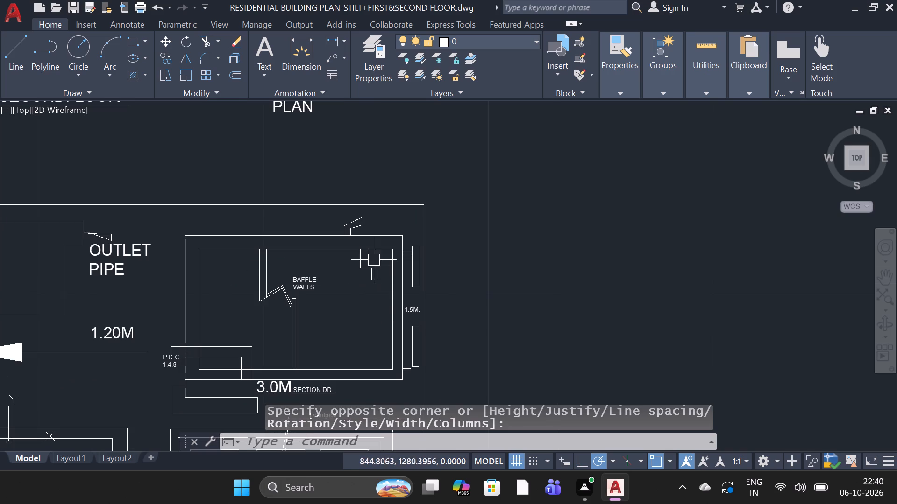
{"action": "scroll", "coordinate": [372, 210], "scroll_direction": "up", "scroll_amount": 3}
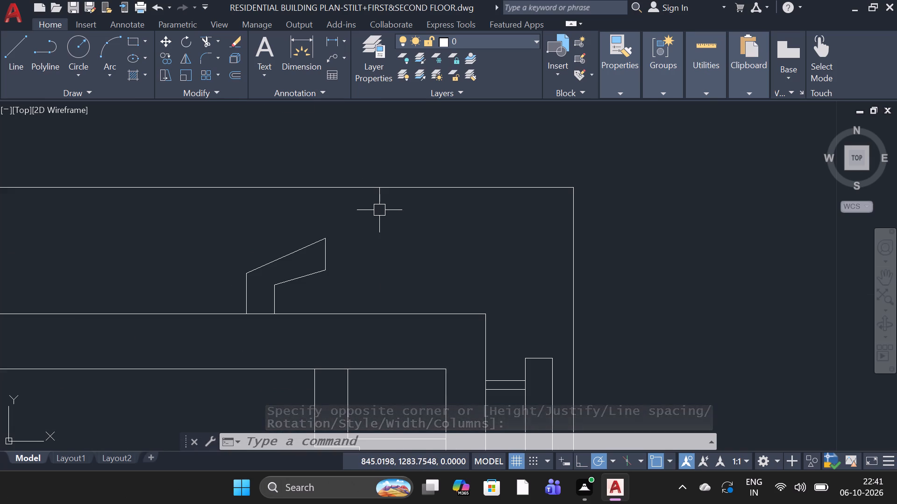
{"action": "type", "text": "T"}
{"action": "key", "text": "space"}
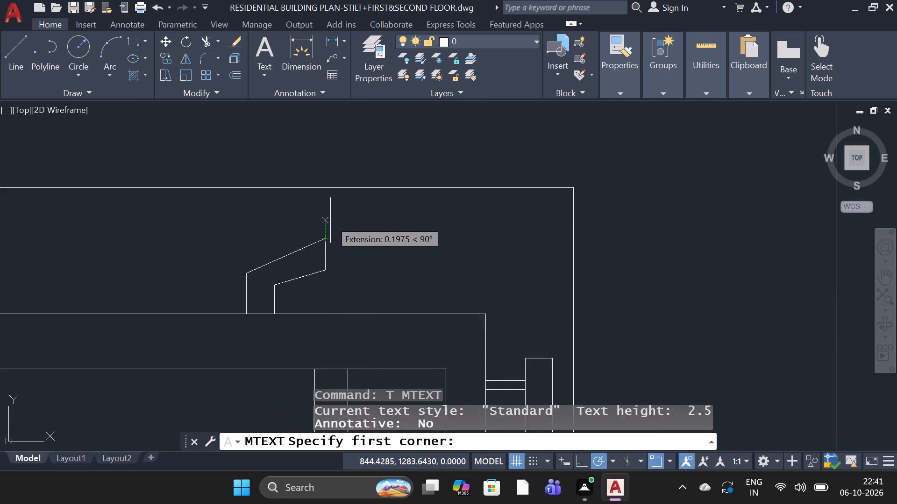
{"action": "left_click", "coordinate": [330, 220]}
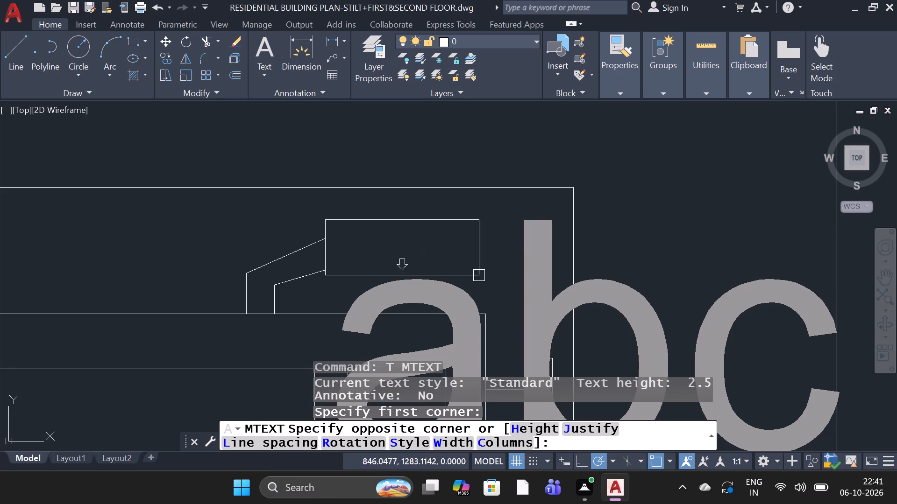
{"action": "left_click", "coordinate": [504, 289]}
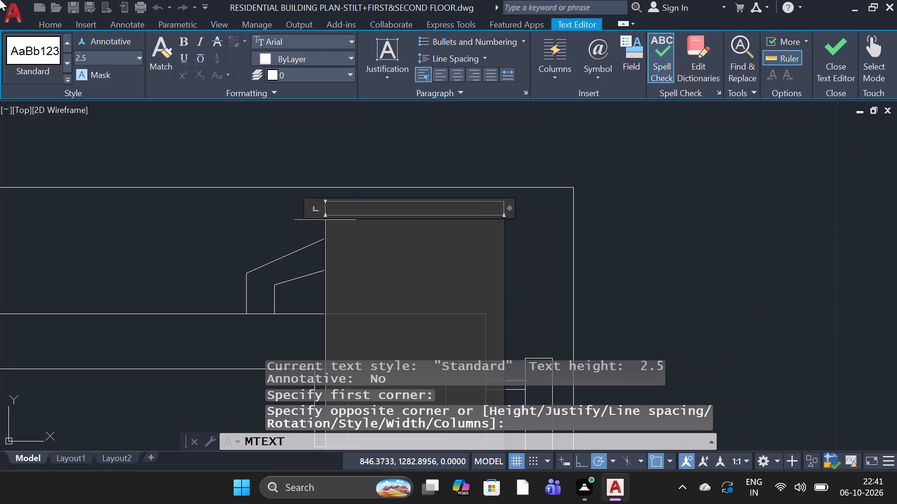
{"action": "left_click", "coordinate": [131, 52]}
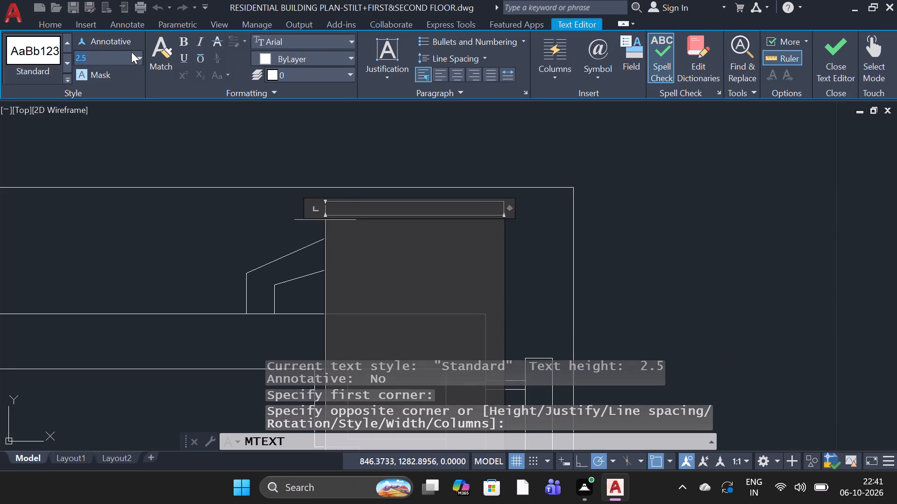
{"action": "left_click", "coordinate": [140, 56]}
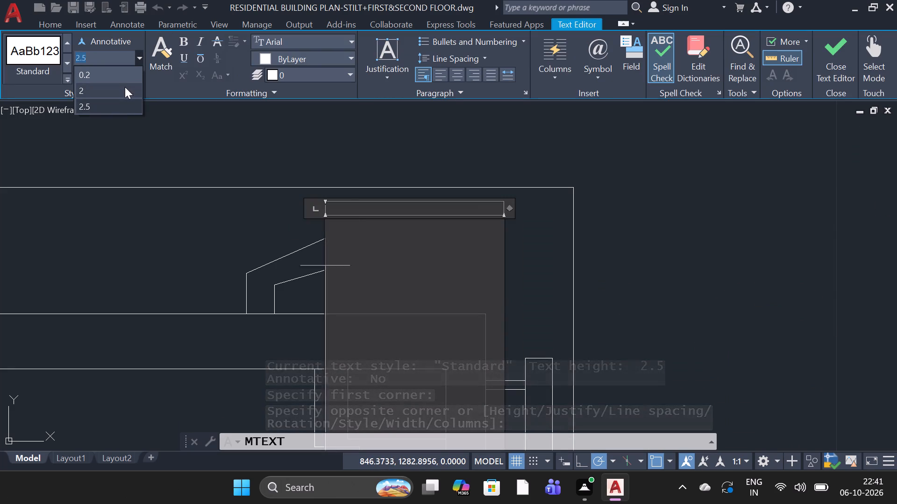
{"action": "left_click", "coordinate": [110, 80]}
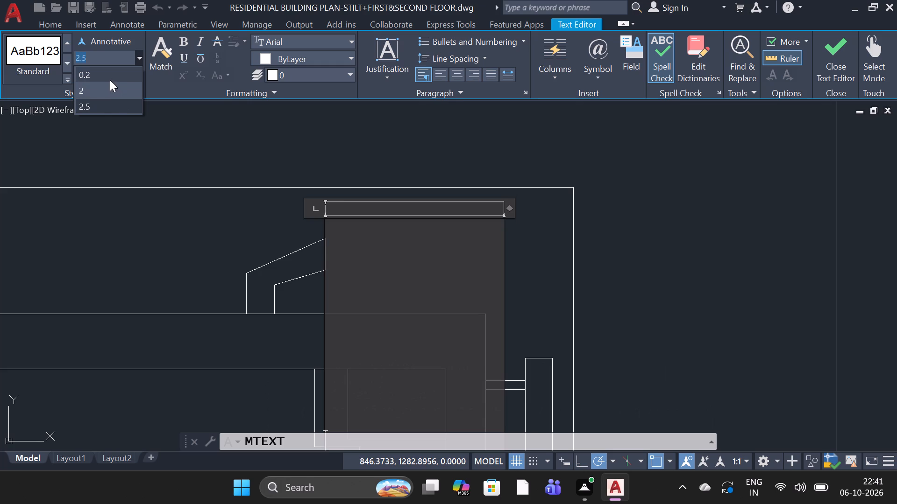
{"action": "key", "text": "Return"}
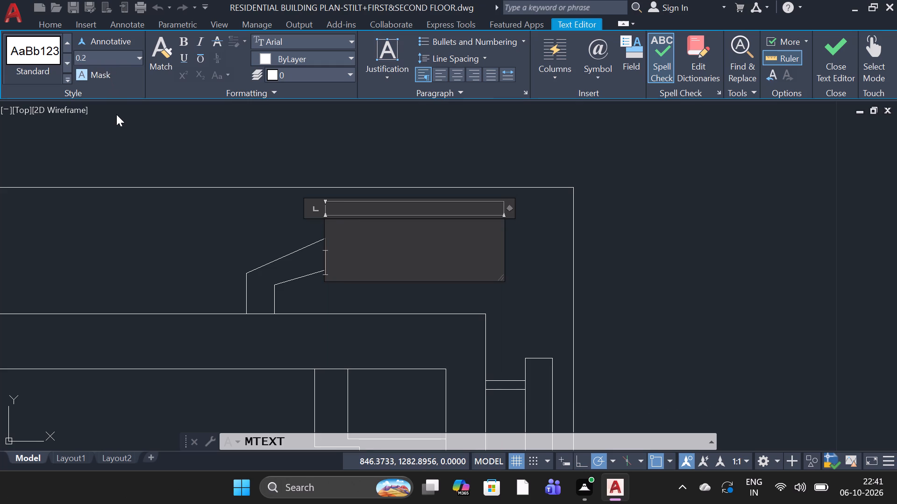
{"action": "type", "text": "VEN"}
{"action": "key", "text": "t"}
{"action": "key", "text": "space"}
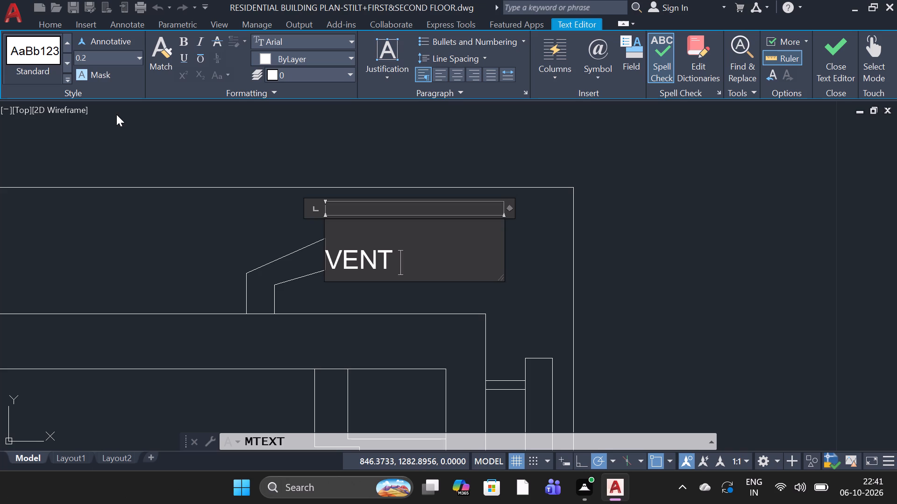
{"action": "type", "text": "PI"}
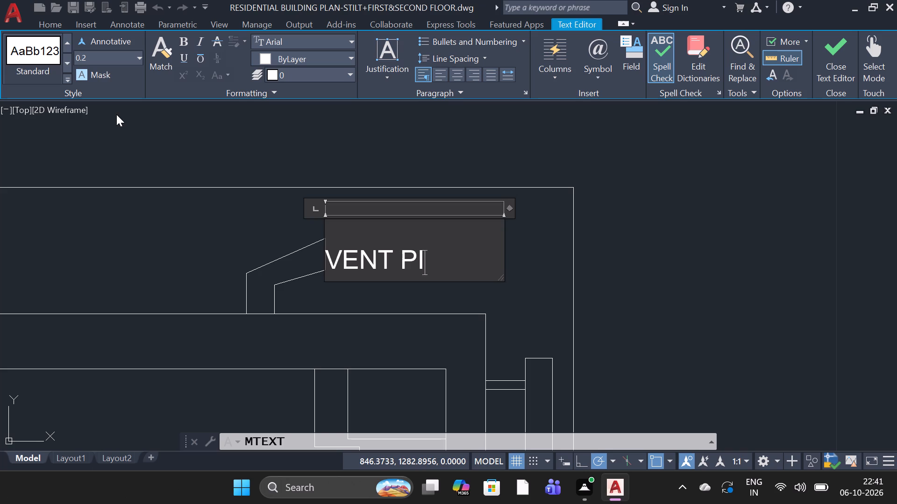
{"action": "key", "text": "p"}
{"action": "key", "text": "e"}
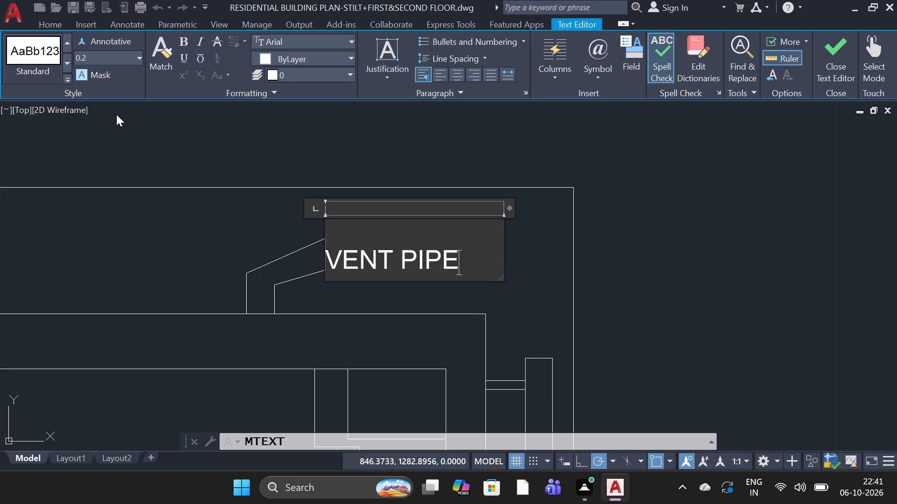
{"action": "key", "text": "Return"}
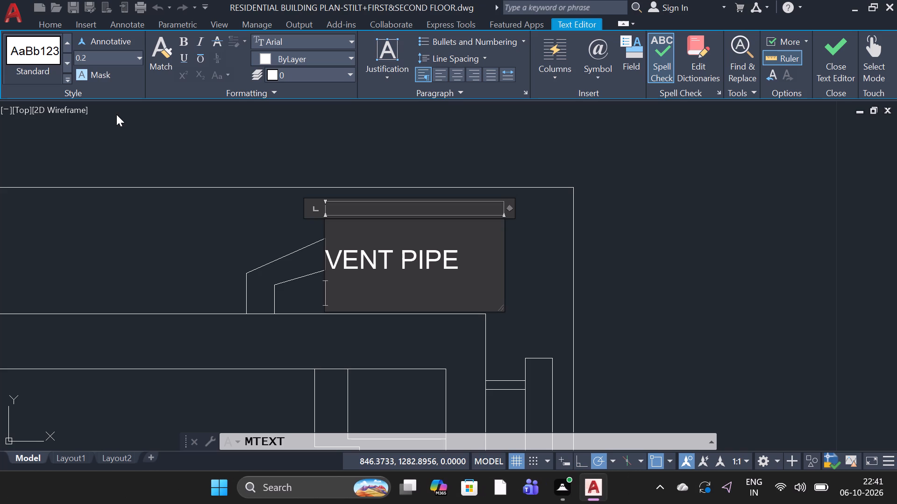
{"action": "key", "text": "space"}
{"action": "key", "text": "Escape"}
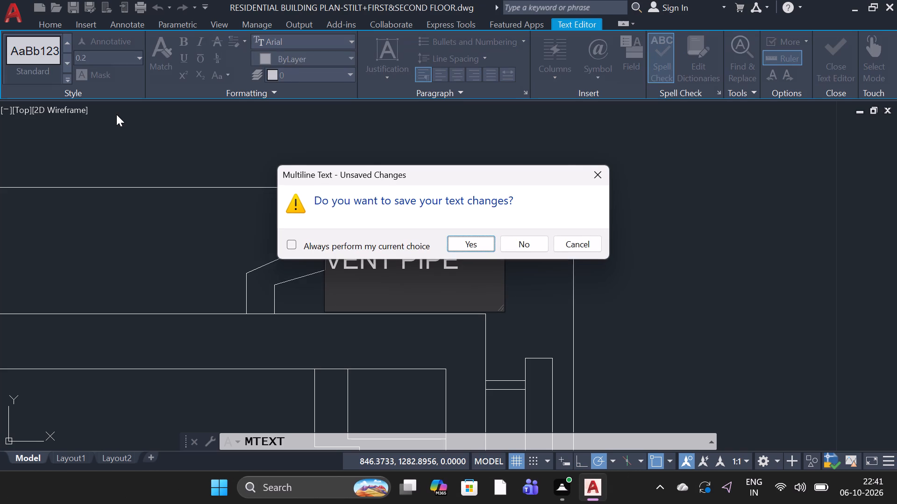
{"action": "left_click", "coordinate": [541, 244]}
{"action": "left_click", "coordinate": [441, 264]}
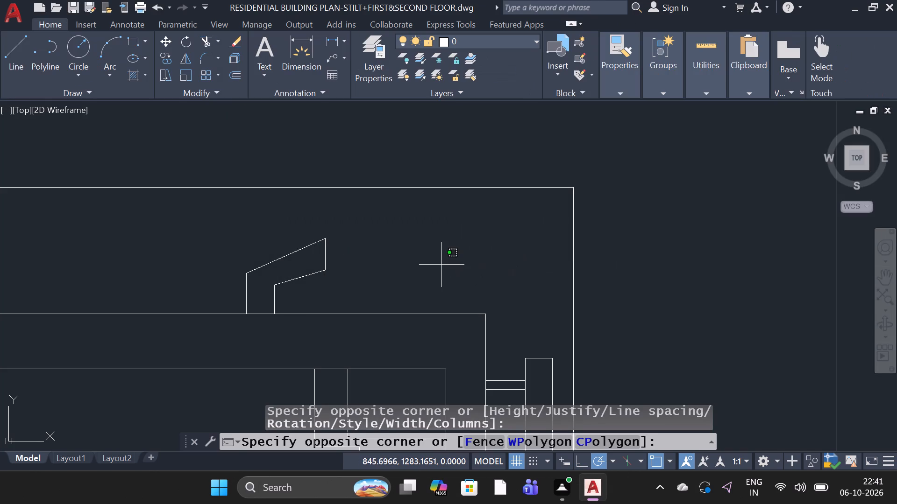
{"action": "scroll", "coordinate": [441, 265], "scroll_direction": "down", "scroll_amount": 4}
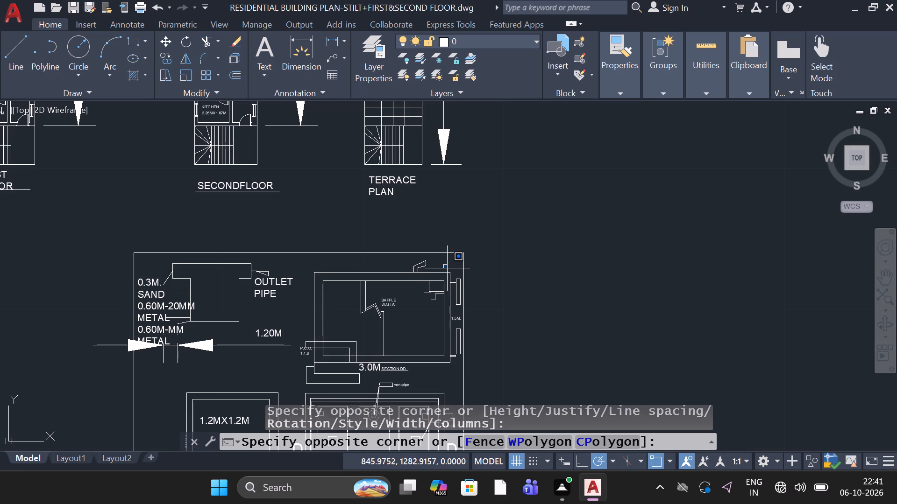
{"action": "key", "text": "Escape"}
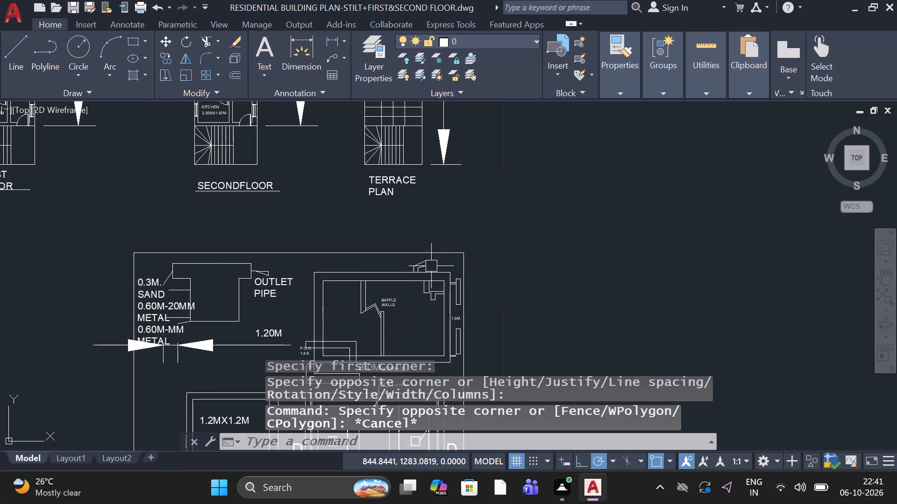
Add a multiline text of height 0.2 reading VENT PIPE at the angled pipe outline above the SECTION DD tank's top wall.
{"action": "scroll", "coordinate": [422, 274], "scroll_direction": "up", "scroll_amount": 5}
{"action": "scroll", "coordinate": [391, 274], "scroll_direction": "down", "scroll_amount": 3}
{"action": "scroll", "coordinate": [413, 236], "scroll_direction": "up", "scroll_amount": 3}
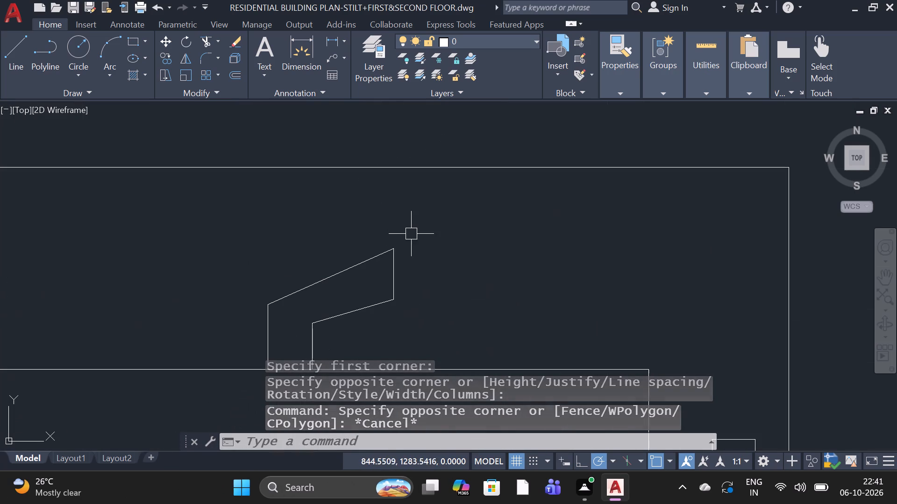
{"action": "type", "text": "T"}
{"action": "key", "text": "space"}
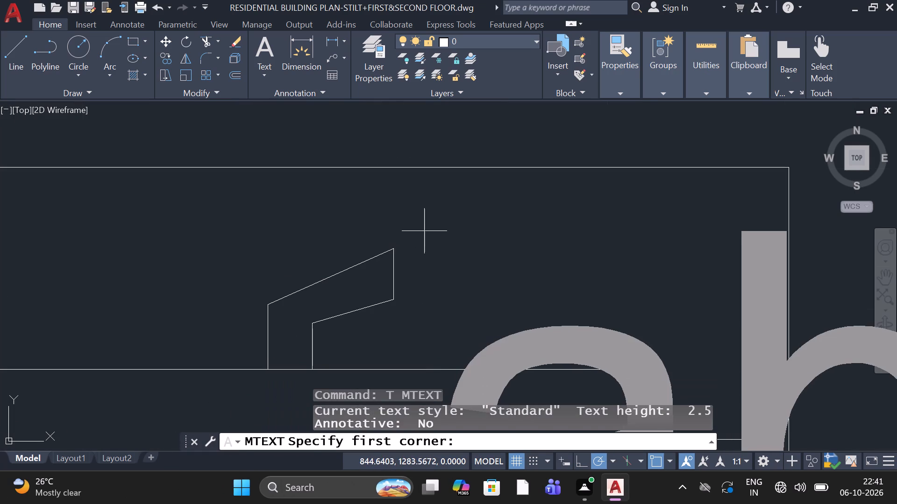
{"action": "left_click", "coordinate": [424, 231]}
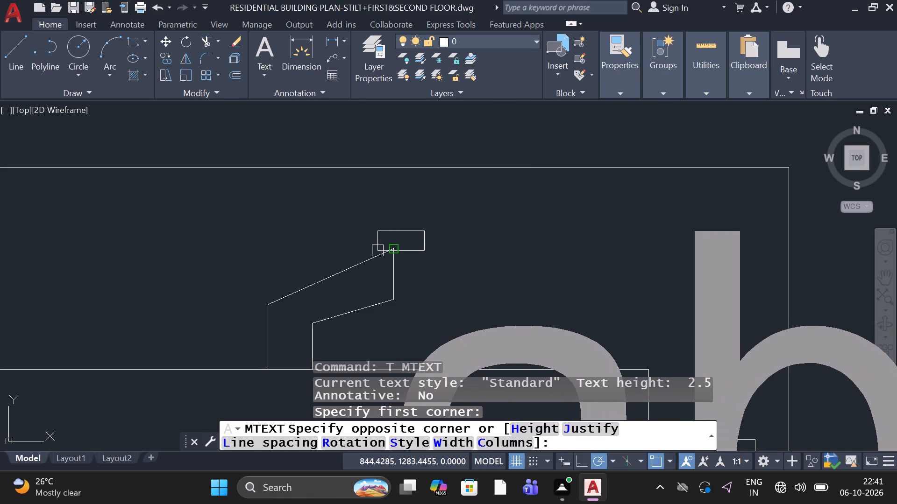
{"action": "left_click", "coordinate": [336, 249]}
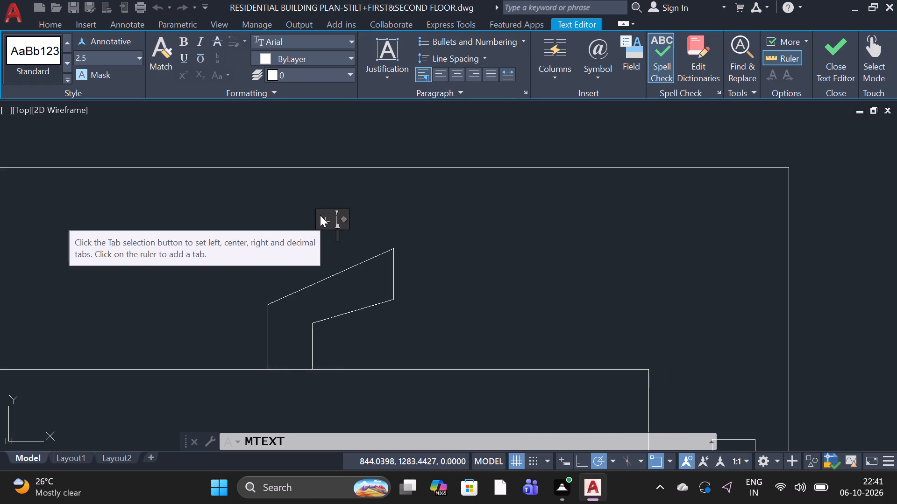
{"action": "left_click", "coordinate": [137, 56]}
{"action": "left_click", "coordinate": [125, 79]}
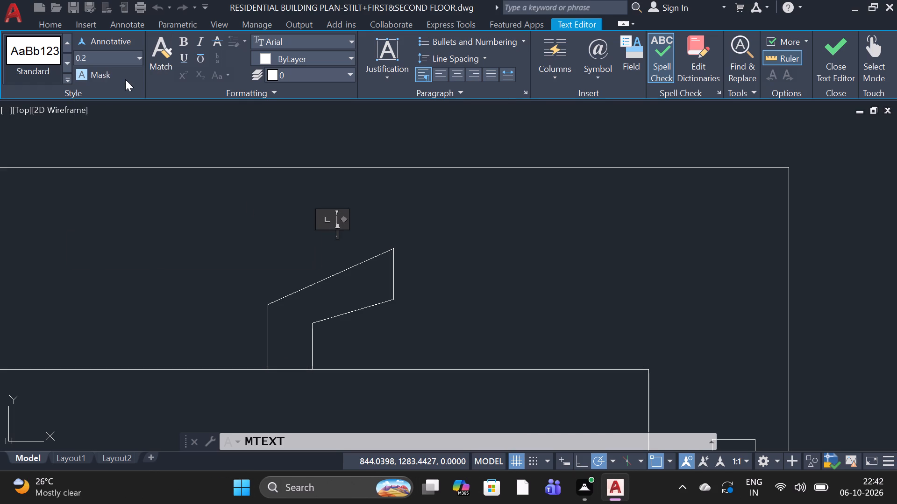
{"action": "key", "text": "Return"}
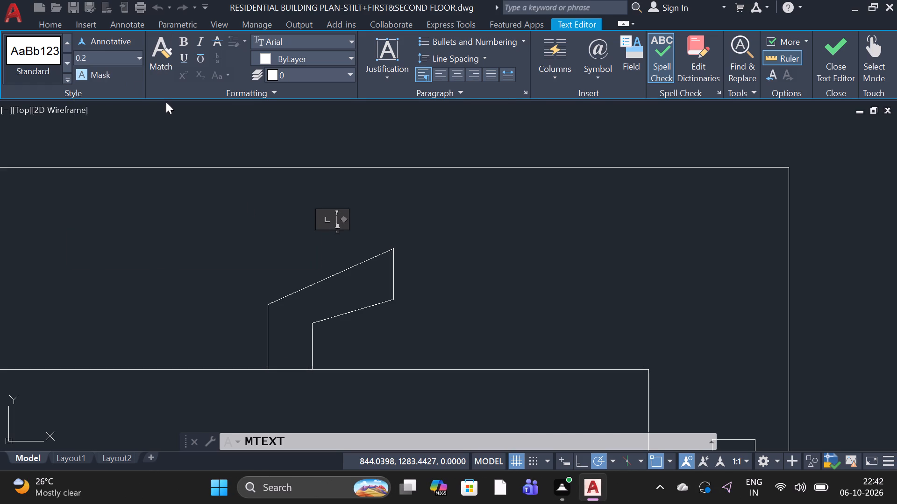
{"action": "type", "text": "VE"}
{"action": "scroll", "coordinate": [306, 229], "scroll_direction": "up", "scroll_amount": 4}
{"action": "scroll", "coordinate": [408, 216], "scroll_direction": "up", "scroll_amount": 3}
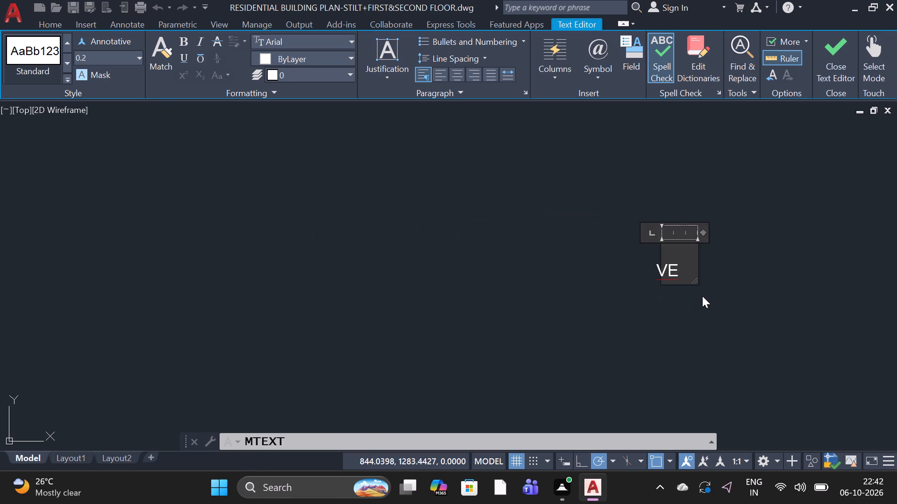
{"action": "key", "text": "n"}
{"action": "type", "text": "T PIP"}
{"action": "key", "text": "e"}
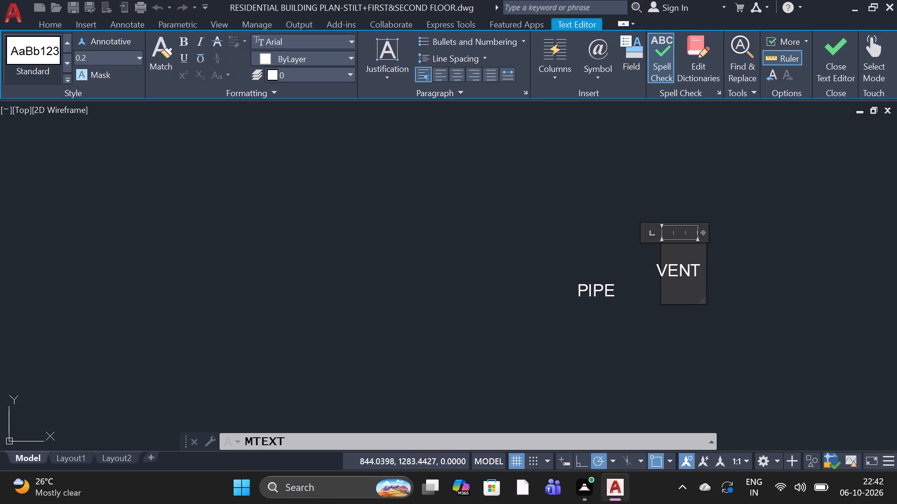
{"action": "left_click", "coordinate": [626, 343]}
Move the VENT PIPE text diagonally up and right so it starts at the open end of the angled pipe outline.
{"action": "scroll", "coordinate": [596, 304], "scroll_direction": "down", "scroll_amount": 2}
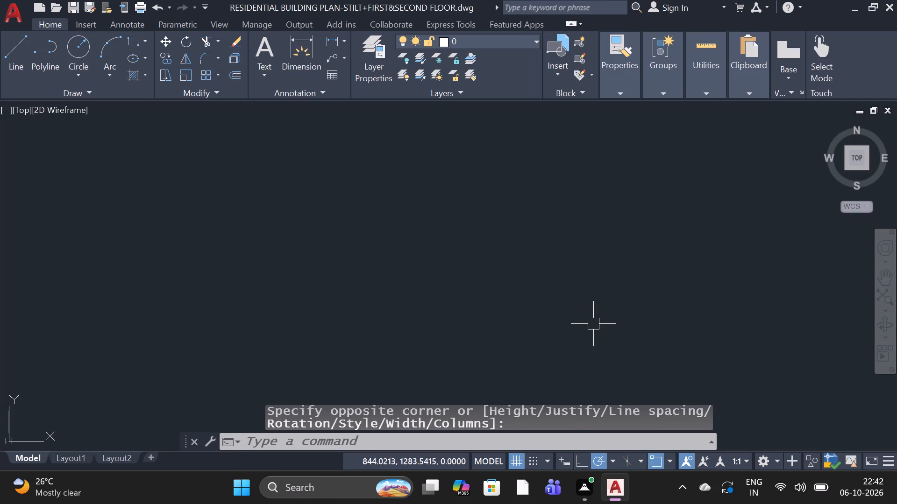
{"action": "scroll", "coordinate": [592, 310], "scroll_direction": "down", "scroll_amount": 7}
{"action": "scroll", "coordinate": [634, 314], "scroll_direction": "up", "scroll_amount": 2}
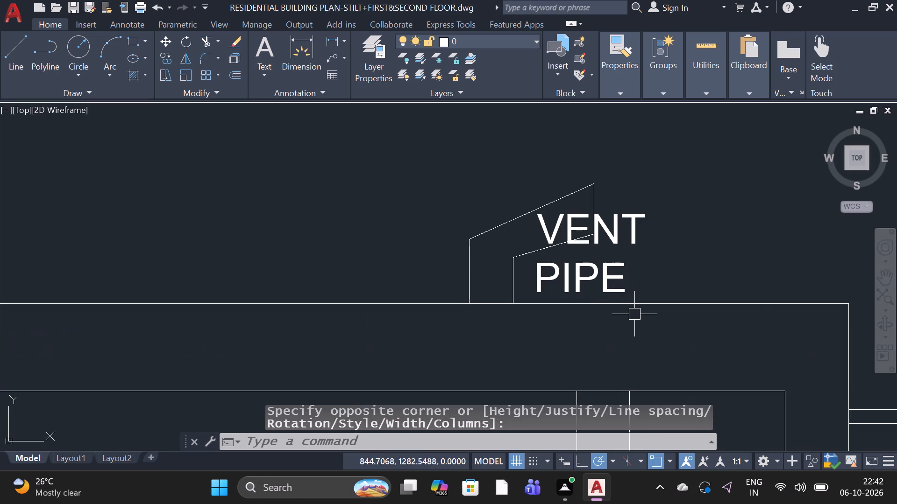
{"action": "left_click", "coordinate": [613, 245]}
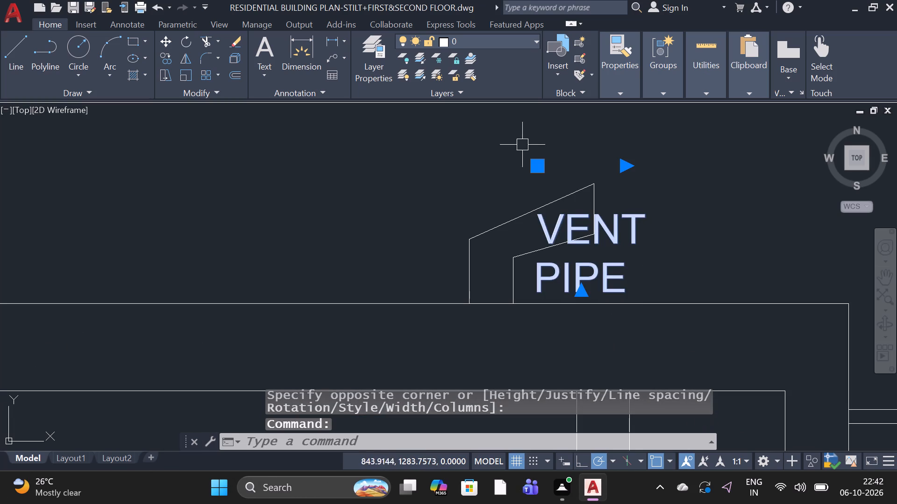
{"action": "left_click", "coordinate": [543, 166]}
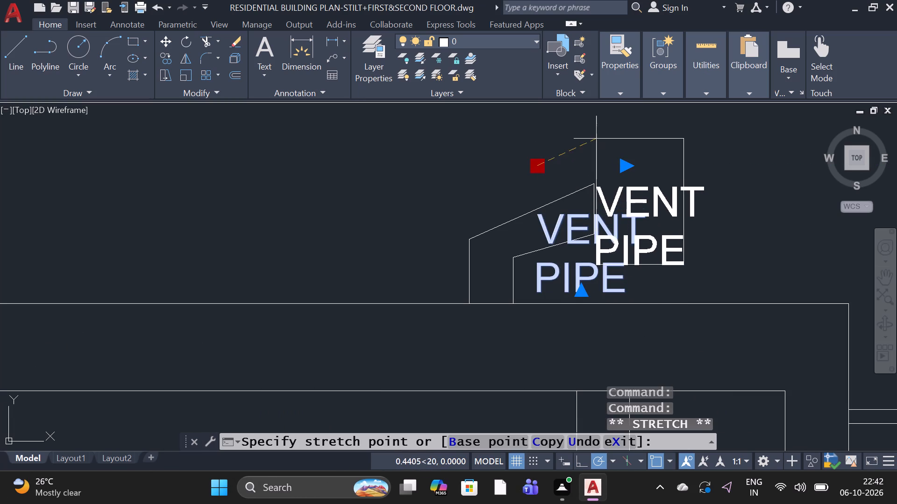
{"action": "left_click", "coordinate": [595, 131]}
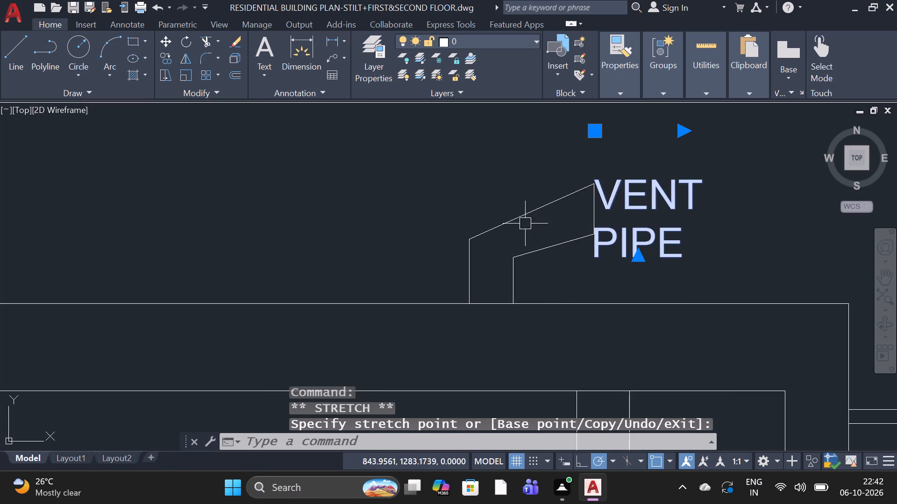
{"action": "key", "text": "Escape"}
{"action": "scroll", "coordinate": [525, 226], "scroll_direction": "down", "scroll_amount": 2}
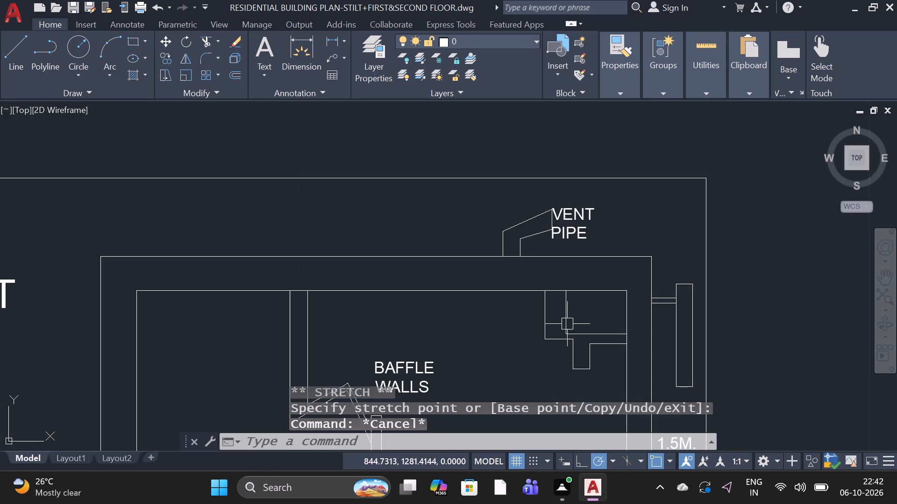
Draw a vertical line about 0.73 high up from the midpoint of the SECTION DD tank's top wall, topped with a closed triangular head.
{"action": "scroll", "coordinate": [561, 331], "scroll_direction": "down", "scroll_amount": 2}
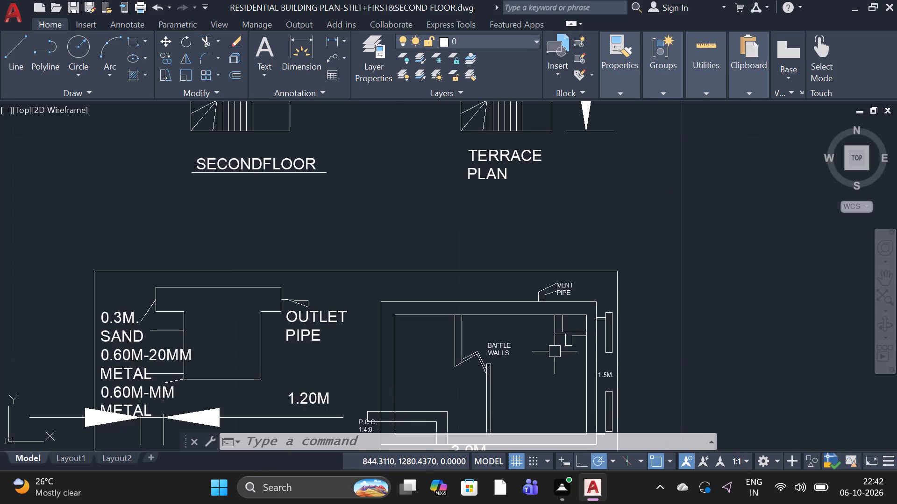
{"action": "scroll", "coordinate": [573, 323], "scroll_direction": "up", "scroll_amount": 1}
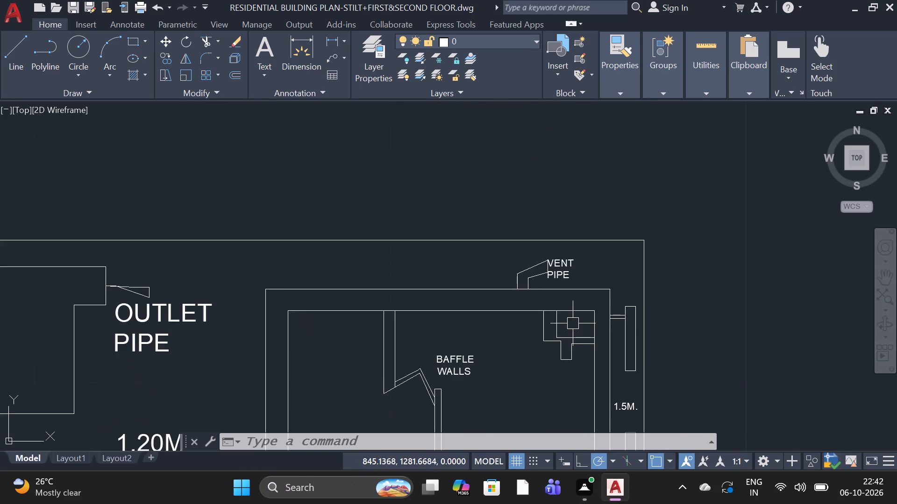
{"action": "scroll", "coordinate": [572, 325], "scroll_direction": "down", "scroll_amount": 1}
{"action": "scroll", "coordinate": [568, 293], "scroll_direction": "up", "scroll_amount": 2}
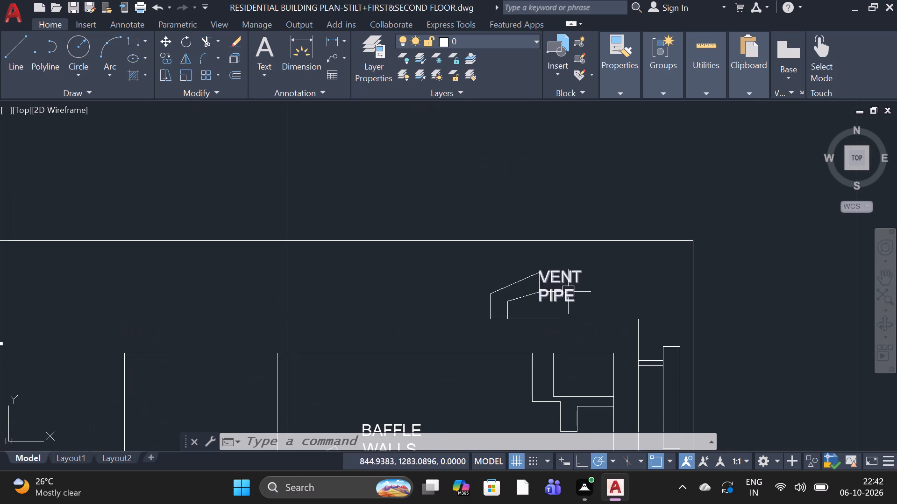
{"action": "scroll", "coordinate": [494, 323], "scroll_direction": "down", "scroll_amount": 1}
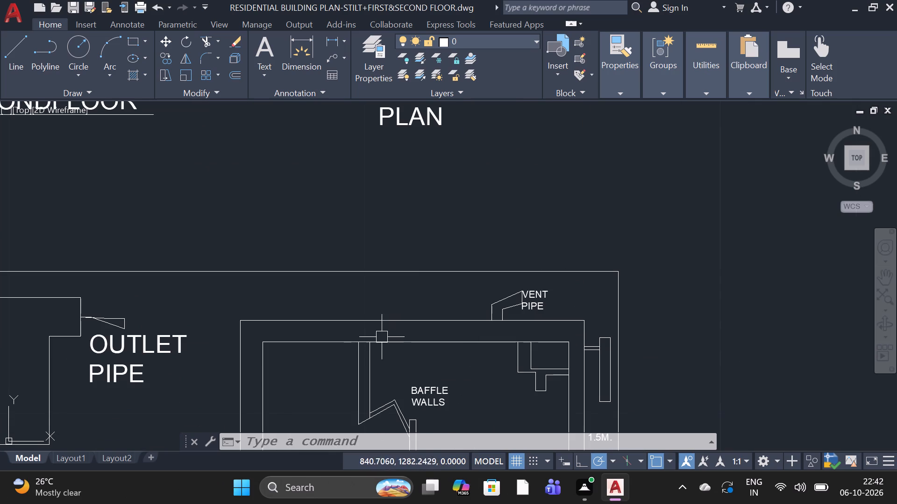
{"action": "left_click", "coordinate": [24, 43]}
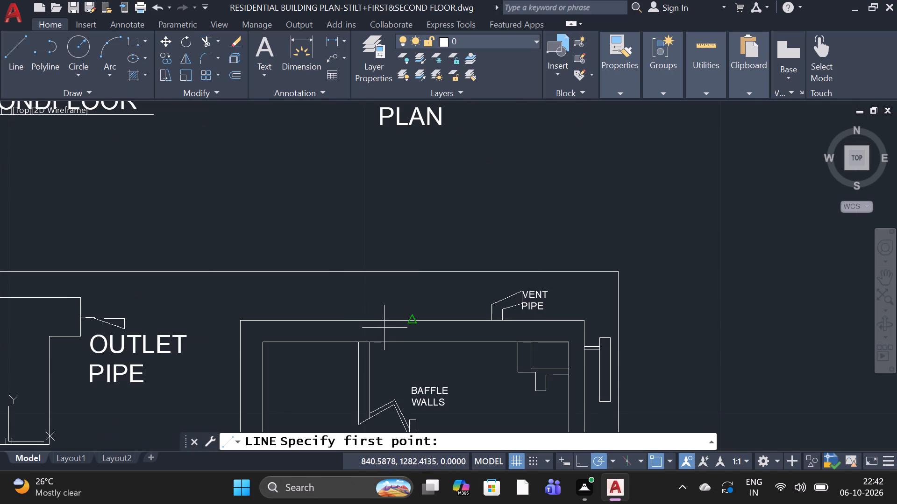
{"action": "left_click", "coordinate": [408, 319]}
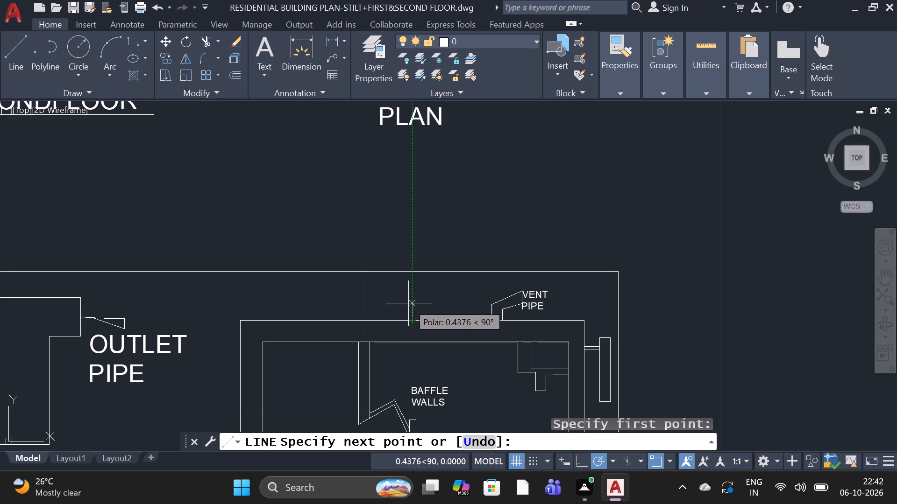
{"action": "left_click", "coordinate": [410, 295]}
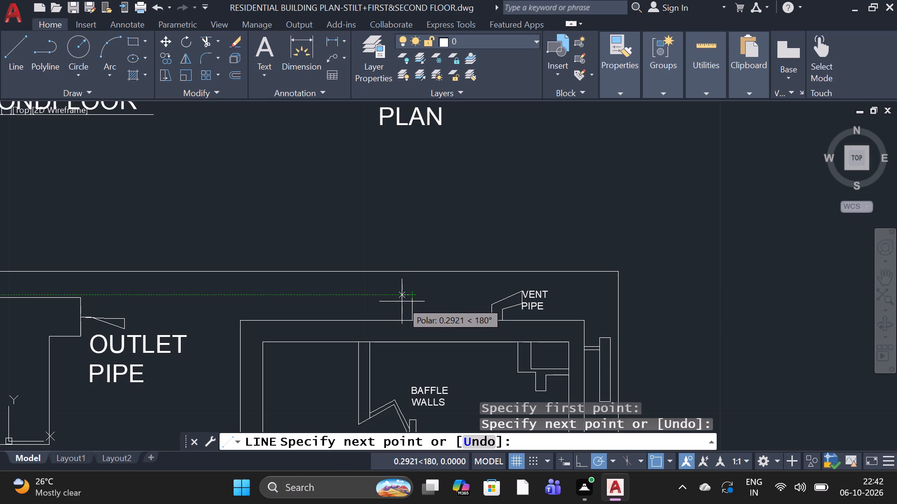
{"action": "left_click", "coordinate": [402, 301]}
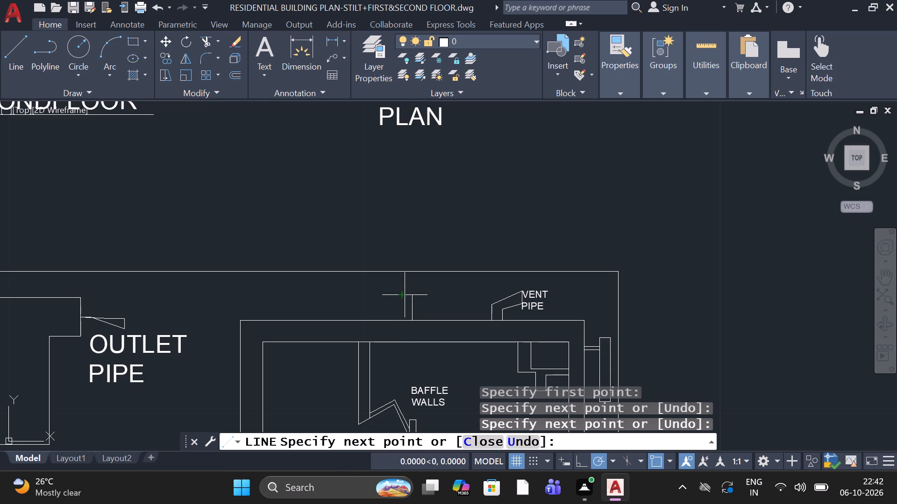
{"action": "scroll", "coordinate": [406, 286], "scroll_direction": "up", "scroll_amount": 1}
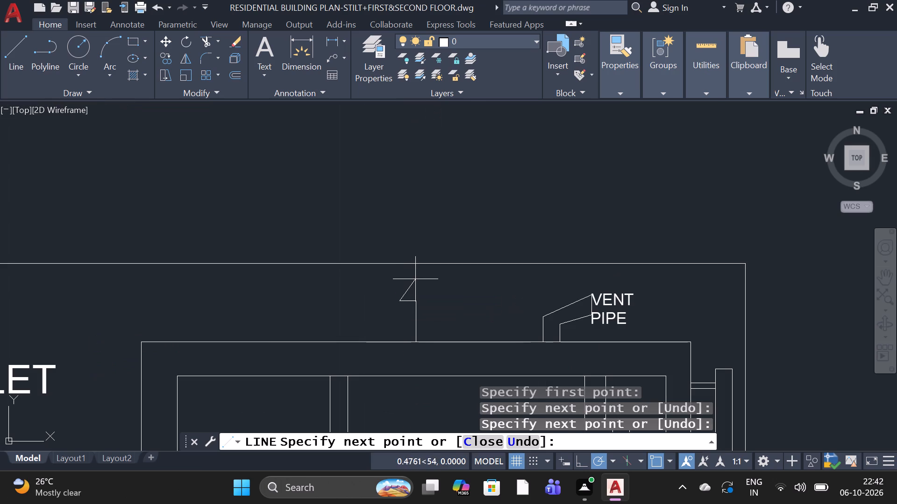
{"action": "left_click", "coordinate": [415, 279]}
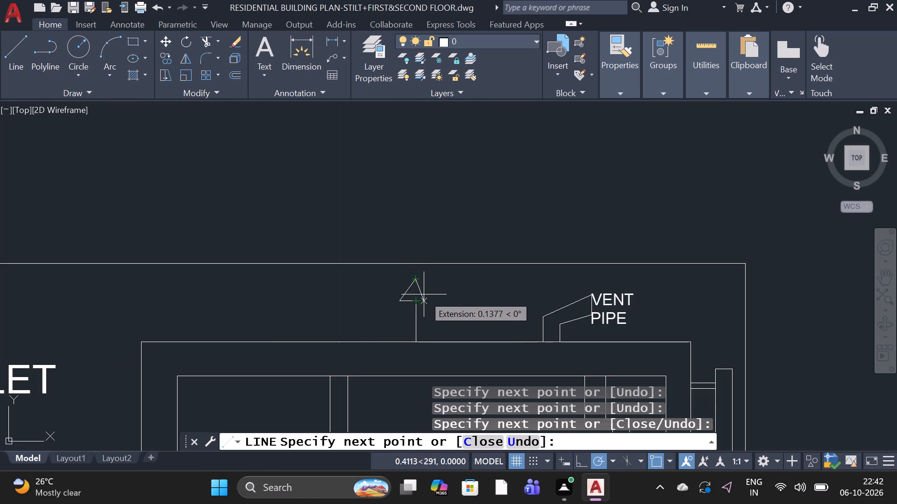
{"action": "left_click", "coordinate": [424, 293]}
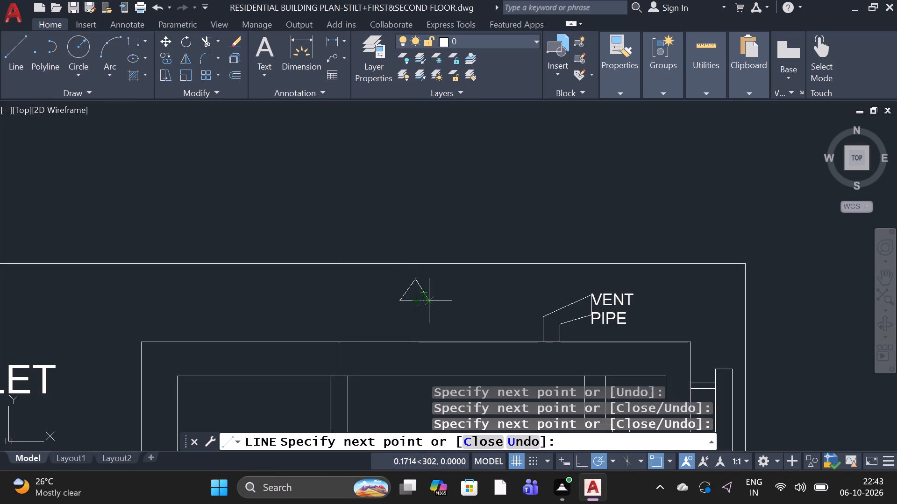
{"action": "left_click", "coordinate": [427, 301]}
{"action": "left_click", "coordinate": [418, 301]}
{"action": "key", "text": "space"}
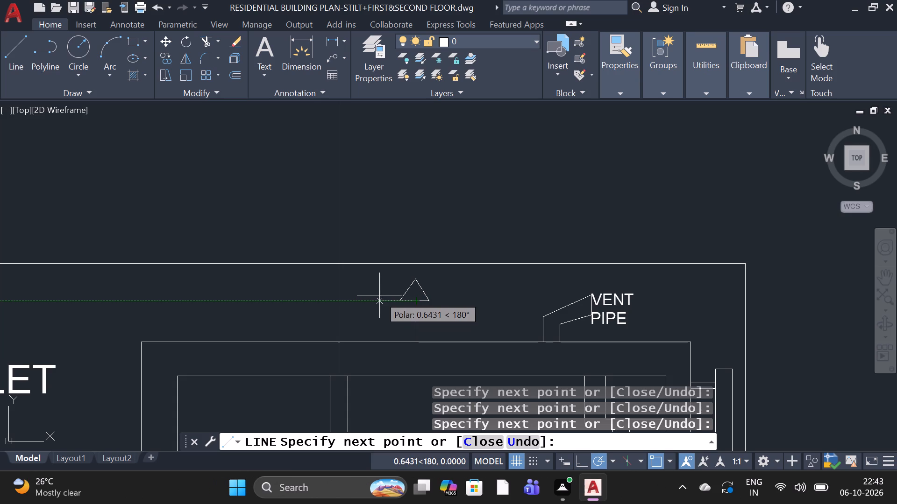
Draw a second vertical line close beside the stem, from the tank's top wall to the triangle's base, forming a narrow pipe.
{"action": "left_click", "coordinate": [25, 51]}
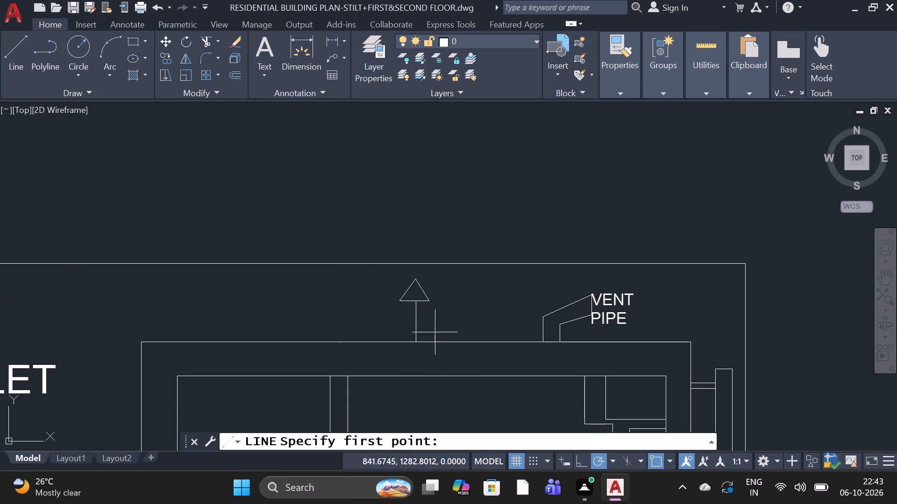
{"action": "left_click", "coordinate": [418, 344]}
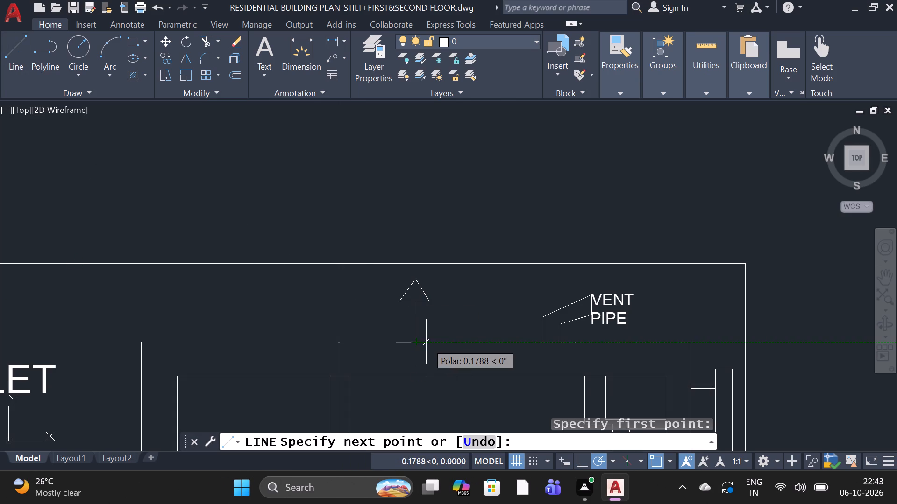
{"action": "left_click", "coordinate": [426, 342]}
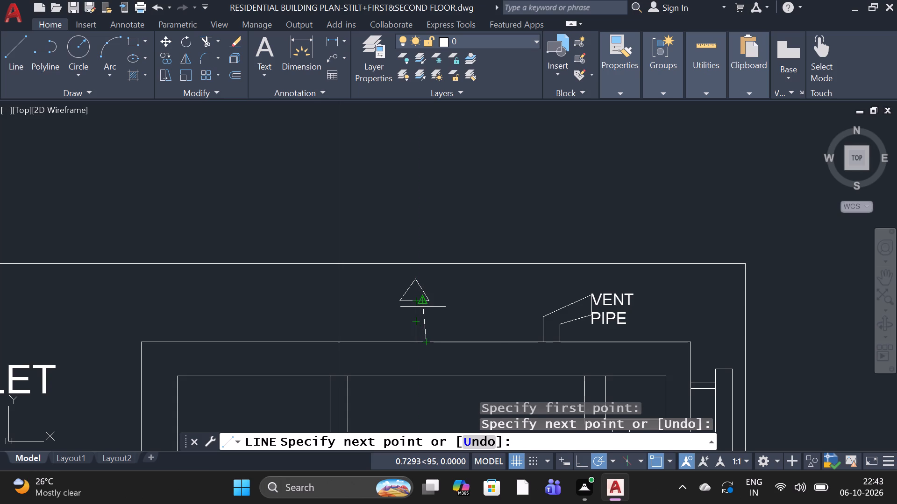
{"action": "left_click", "coordinate": [423, 307]}
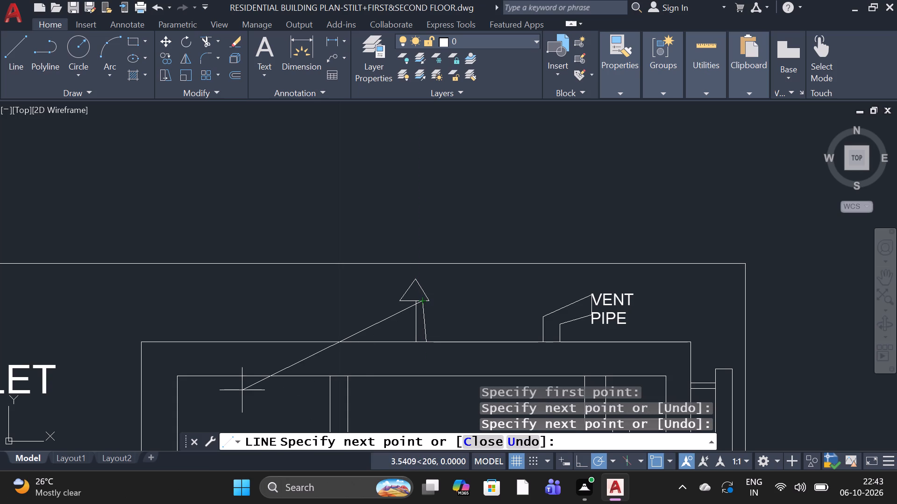
{"action": "right_click", "coordinate": [242, 390]}
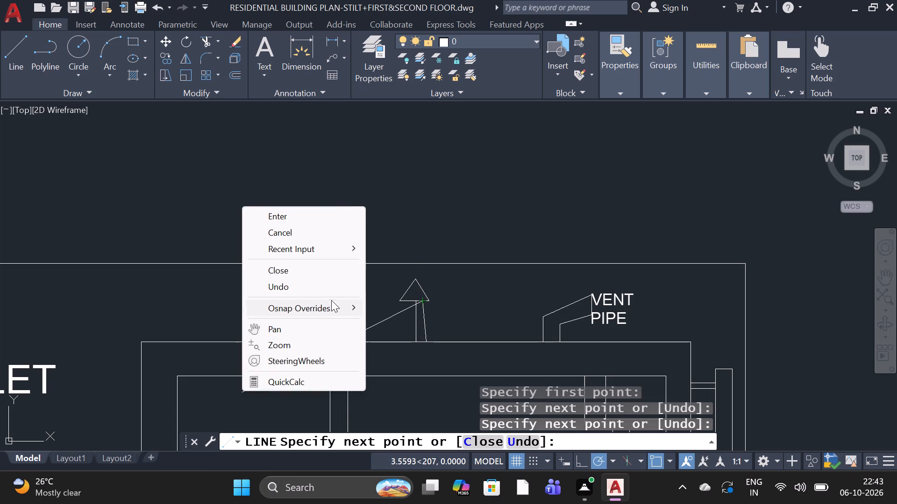
{"action": "left_click", "coordinate": [306, 290]}
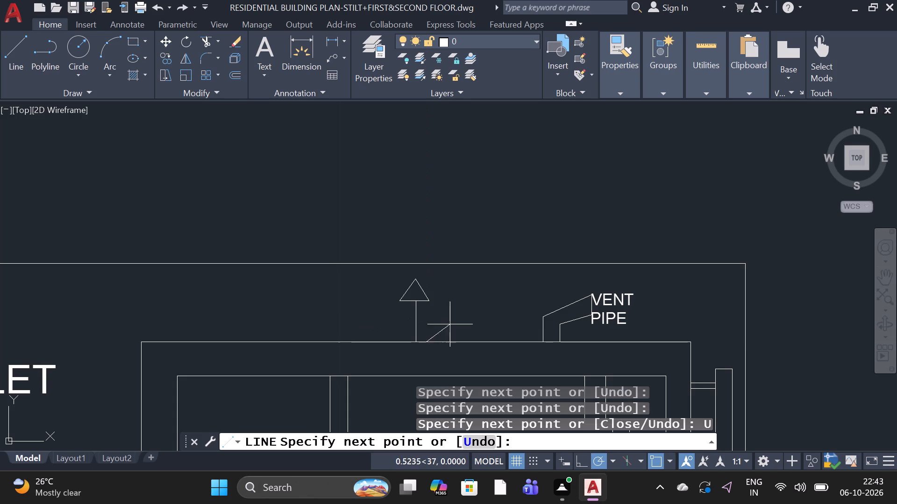
{"action": "scroll", "coordinate": [413, 343], "scroll_direction": "up", "scroll_amount": 3}
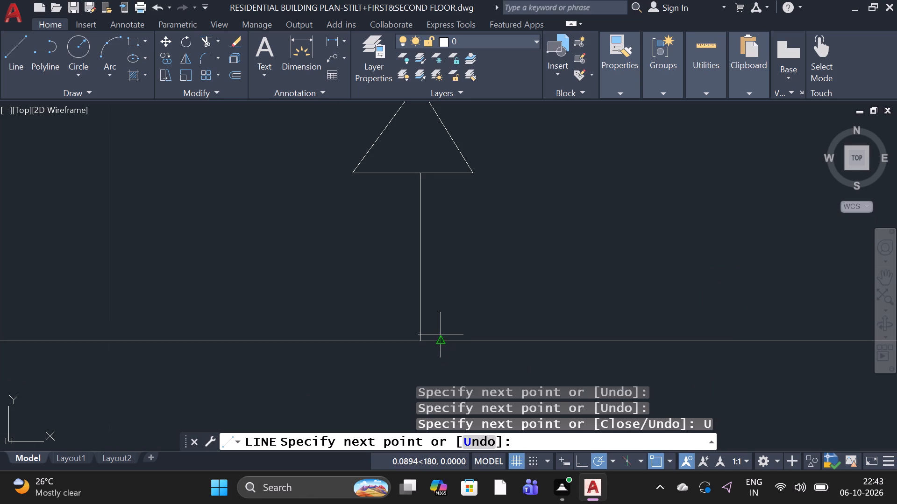
{"action": "left_click", "coordinate": [429, 341]}
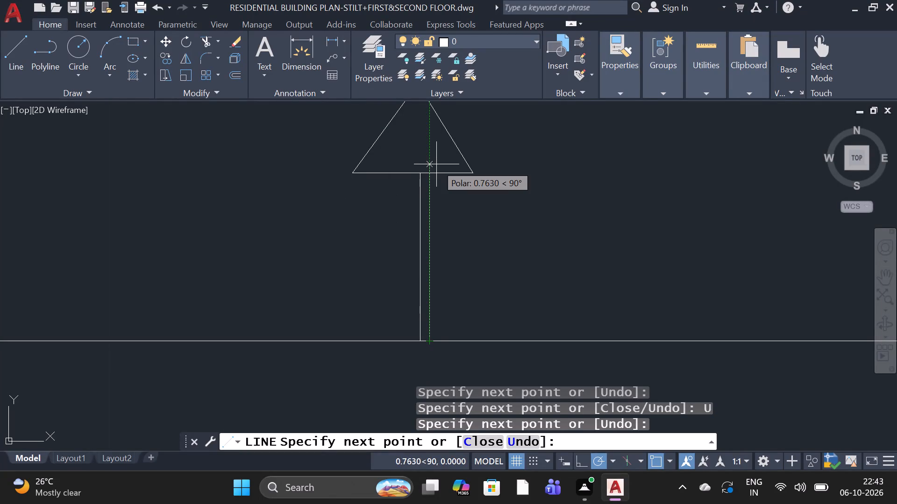
{"action": "left_click", "coordinate": [436, 180]}
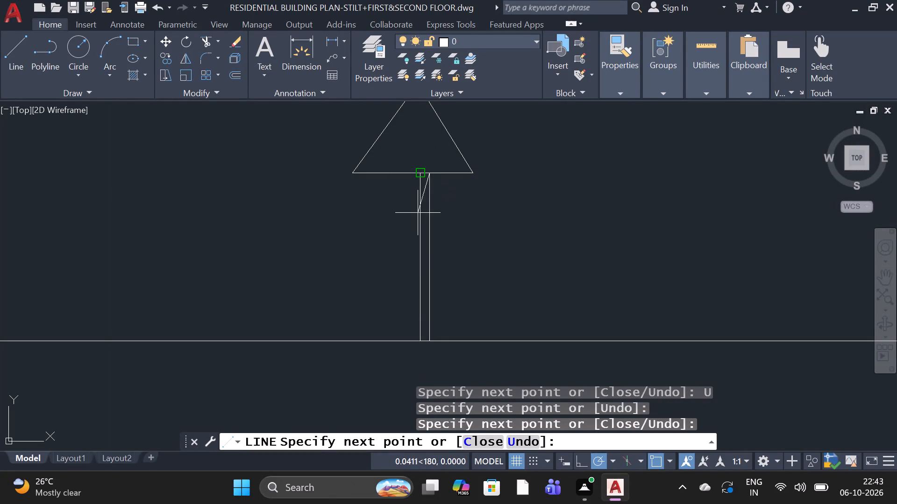
{"action": "key", "text": "space"}
Move the VENT PIPE text from the angled pipe outline to beside the triangular head of the narrow vertical pipe.
{"action": "scroll", "coordinate": [400, 215], "scroll_direction": "down", "scroll_amount": 2}
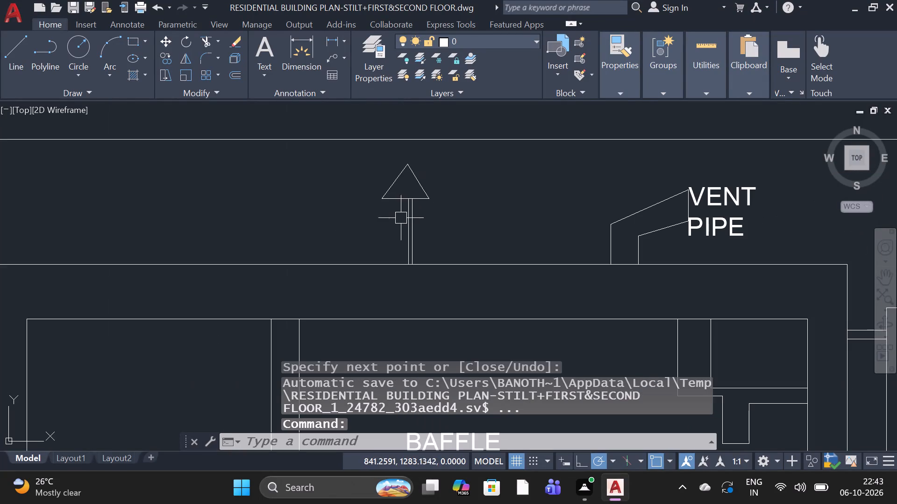
{"action": "scroll", "coordinate": [441, 229], "scroll_direction": "down", "scroll_amount": 2}
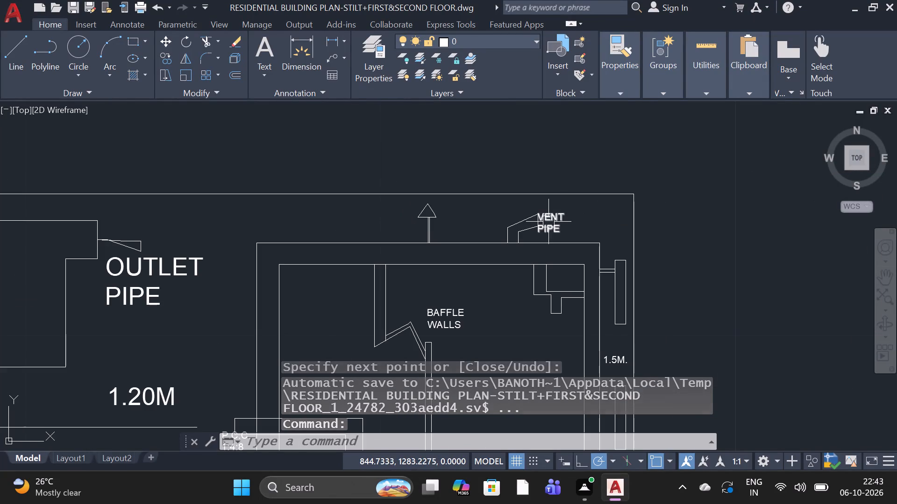
{"action": "left_click", "coordinate": [548, 222]}
{"action": "left_click", "coordinate": [533, 199]}
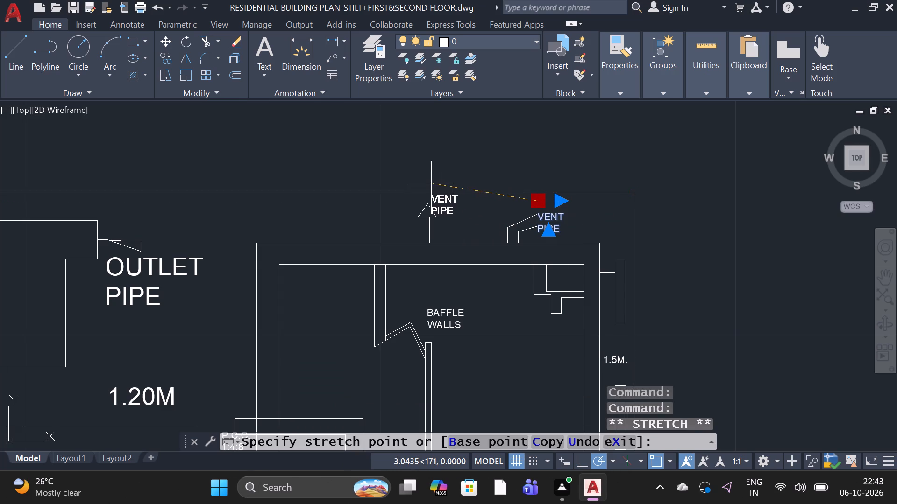
{"action": "left_click", "coordinate": [431, 183]}
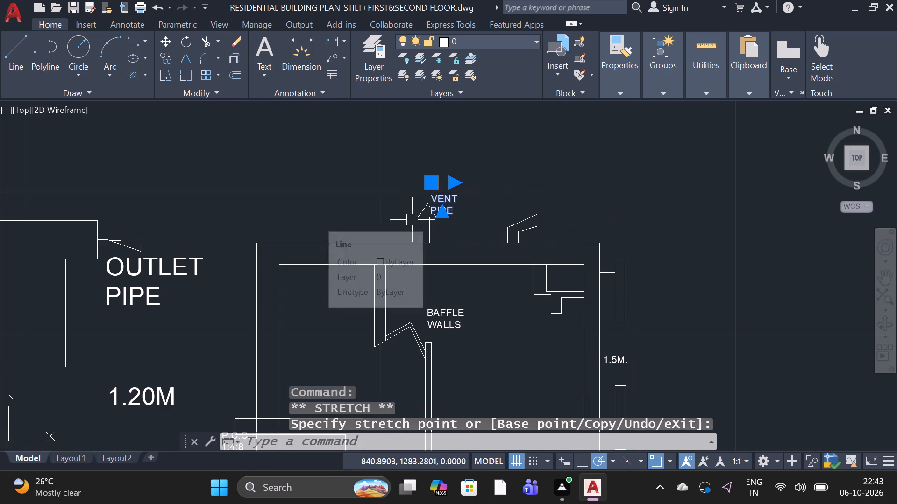
{"action": "key", "text": "Escape"}
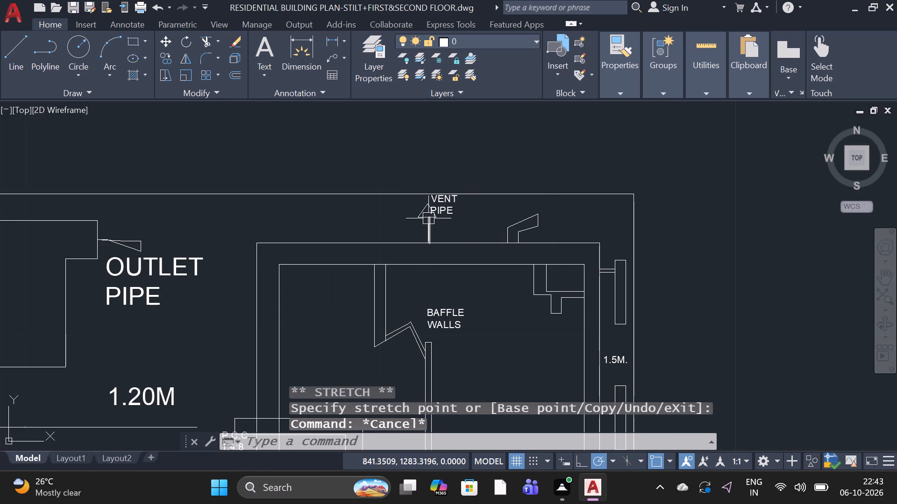
Add the multiline text R.C.C.SLAB at height 0.2, on the second line of a text box beside the angled outline's open end.
{"action": "scroll", "coordinate": [527, 212], "scroll_direction": "up", "scroll_amount": 1}
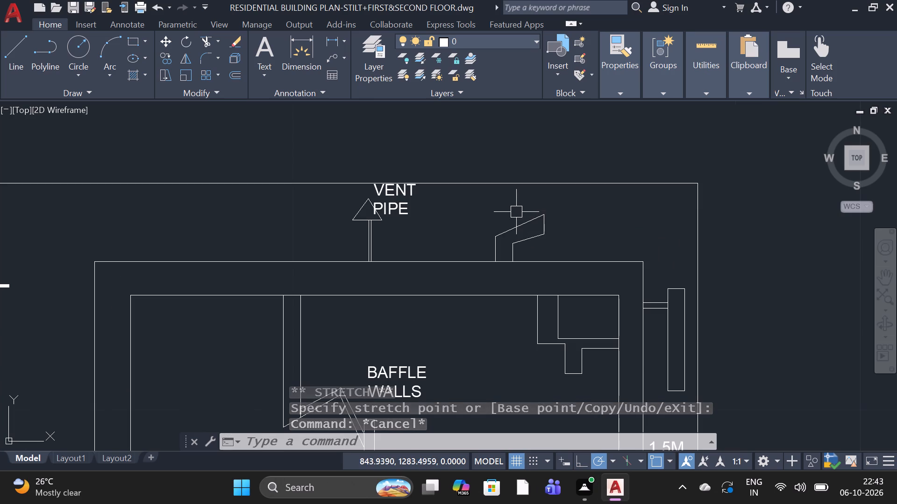
{"action": "type", "text": "T"}
{"action": "key", "text": "space"}
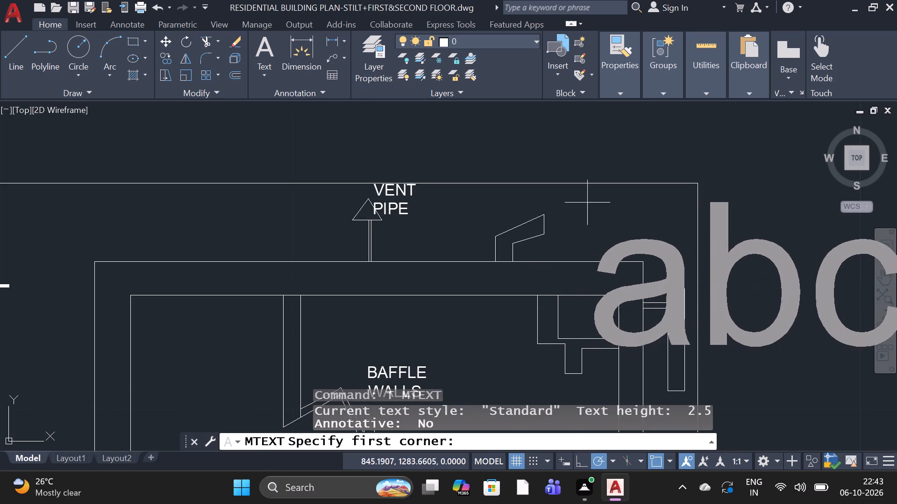
{"action": "left_click", "coordinate": [555, 213]}
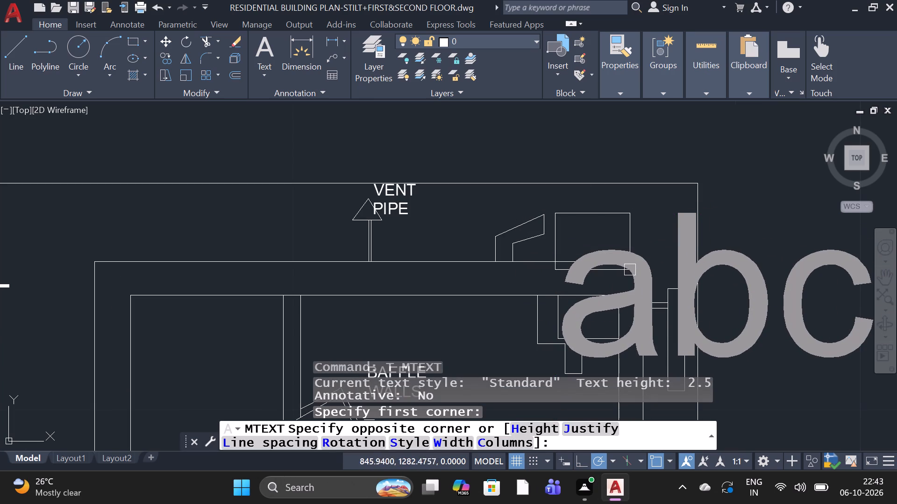
{"action": "left_click", "coordinate": [654, 232]}
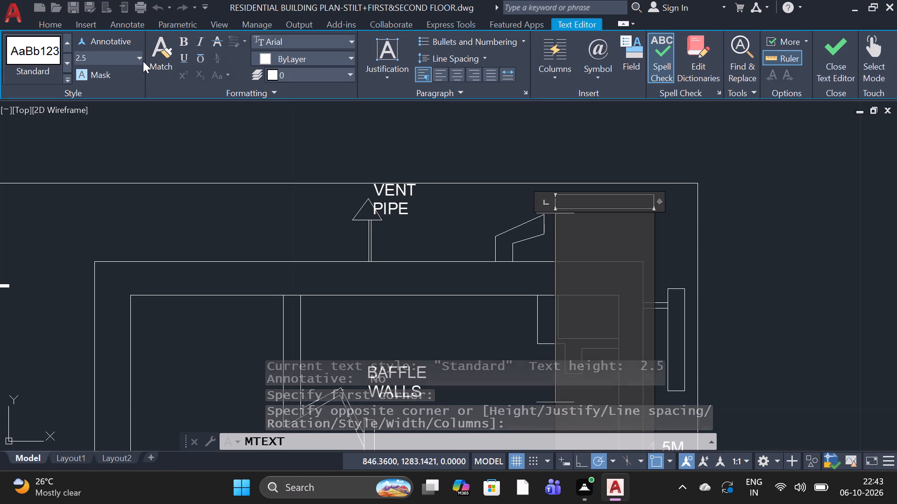
{"action": "left_click", "coordinate": [135, 61]}
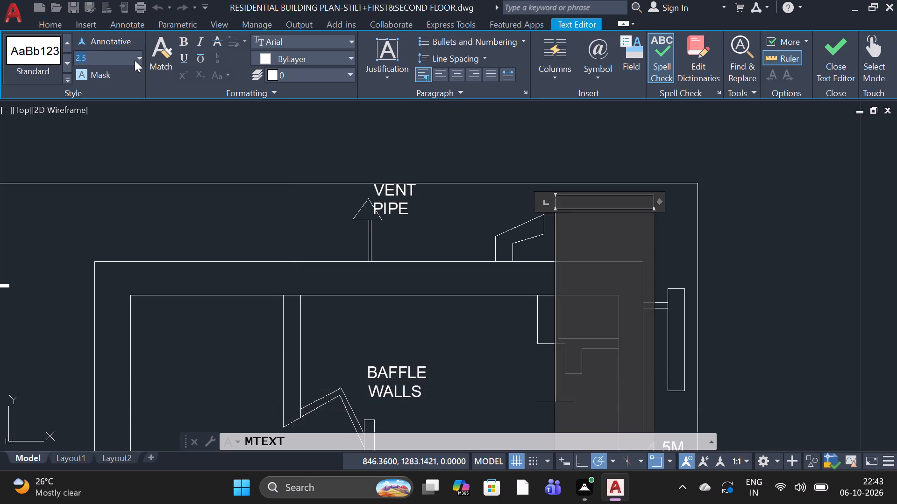
{"action": "left_click", "coordinate": [135, 60]}
{"action": "left_click", "coordinate": [138, 56]}
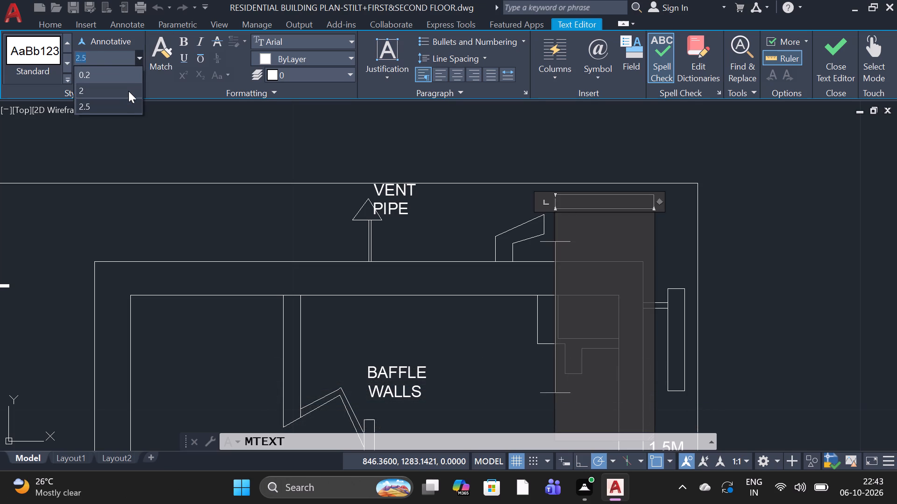
{"action": "left_click", "coordinate": [111, 80]}
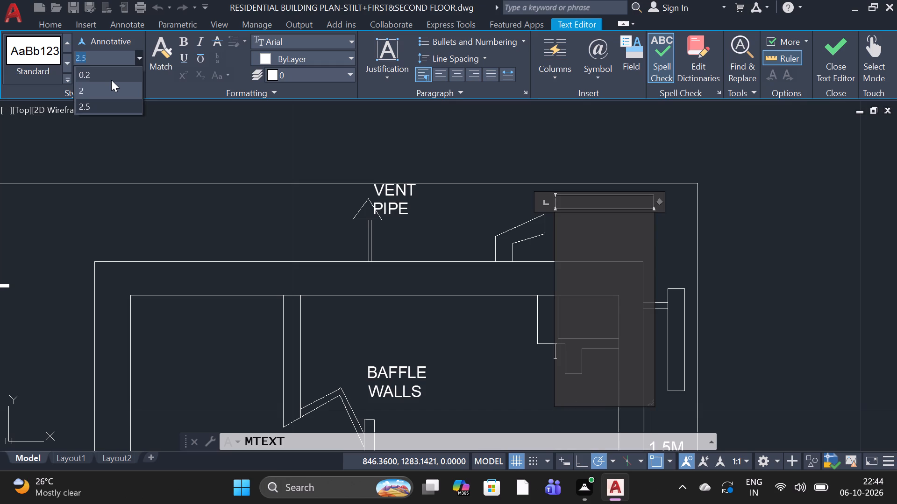
{"action": "key", "text": "Return"}
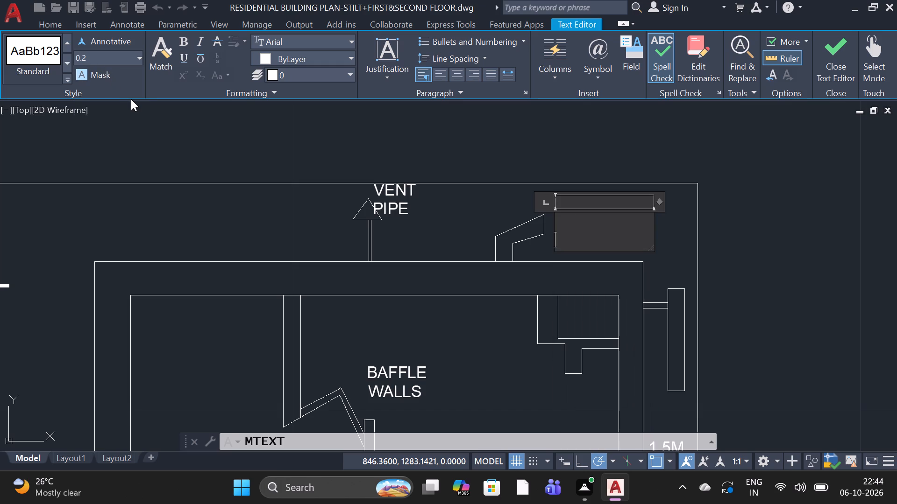
{"action": "key", "text": "r"}
{"action": "type", "text": ".R"}
{"action": "key", "text": "BackSpace"}
{"action": "type", "text": "C."}
{"action": "key", "text": "c"}
{"action": "key", "text": "period"}
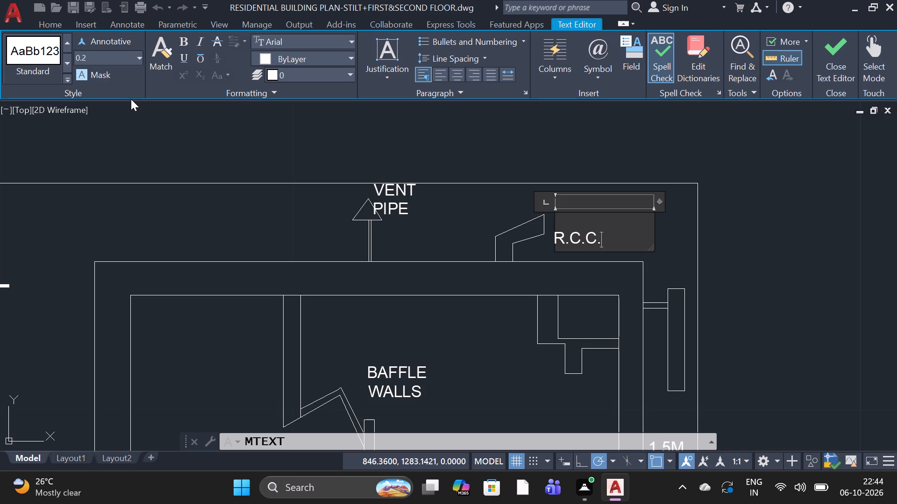
{"action": "key", "text": "s"}
{"action": "key", "text": "l"}
{"action": "key", "text": "a"}
{"action": "key", "text": "b"}
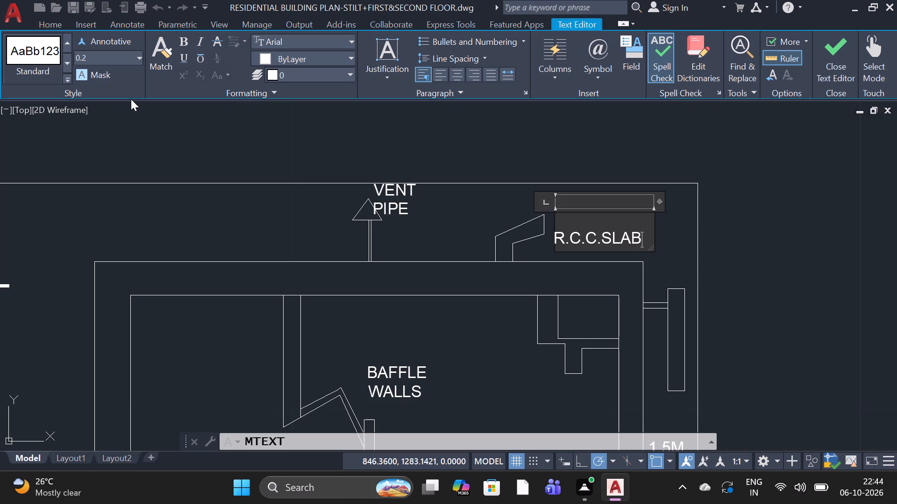
{"action": "left_click", "coordinate": [205, 210]}
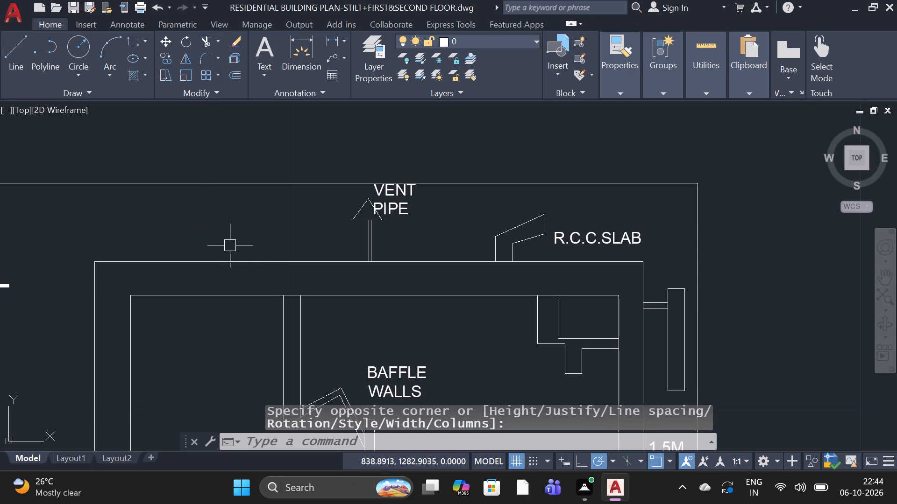
Add the two-line text INLT PIPE at height 0.2 by the SECTION DD tank's upper right outer corner, above the inlet pipe.
{"action": "scroll", "coordinate": [258, 243], "scroll_direction": "down", "scroll_amount": 1}
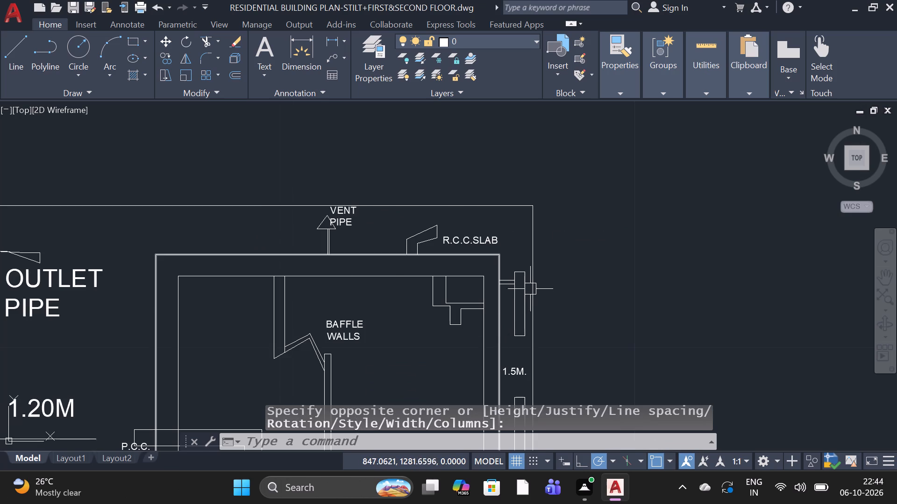
{"action": "scroll", "coordinate": [530, 289], "scroll_direction": "up", "scroll_amount": 2}
{"action": "scroll", "coordinate": [519, 304], "scroll_direction": "down", "scroll_amount": 1}
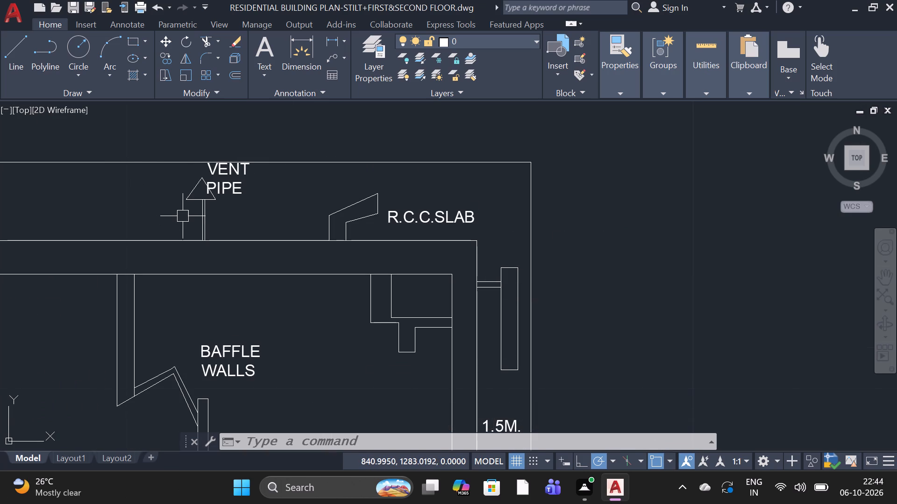
{"action": "type", "text": "T"}
{"action": "key", "text": "space"}
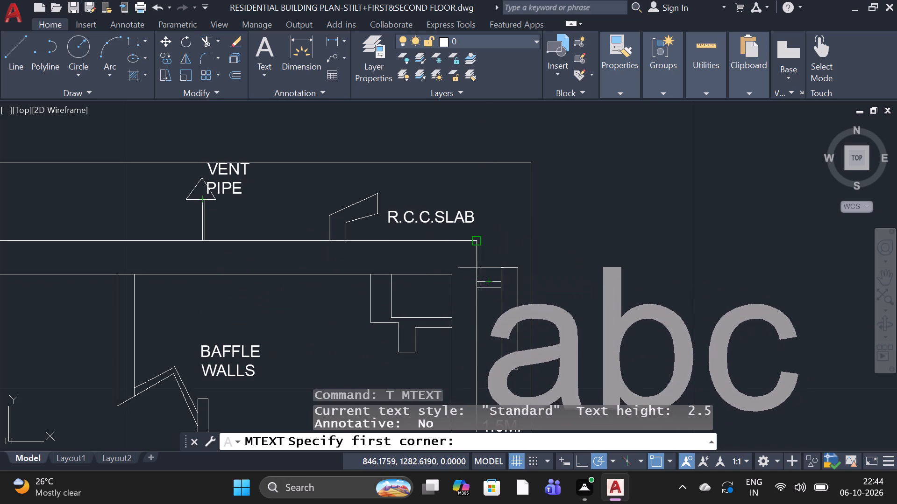
{"action": "left_click", "coordinate": [478, 251]}
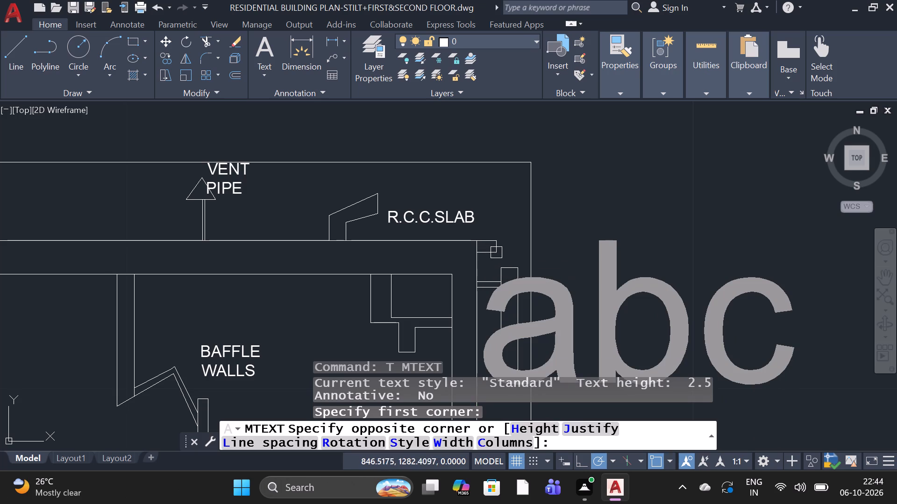
{"action": "scroll", "coordinate": [527, 263], "scroll_direction": "up", "scroll_amount": 3}
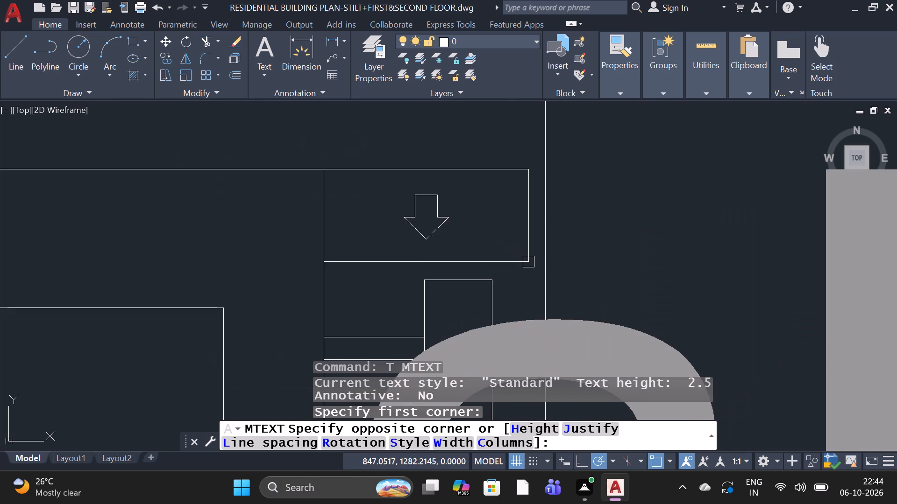
{"action": "left_click", "coordinate": [541, 288]}
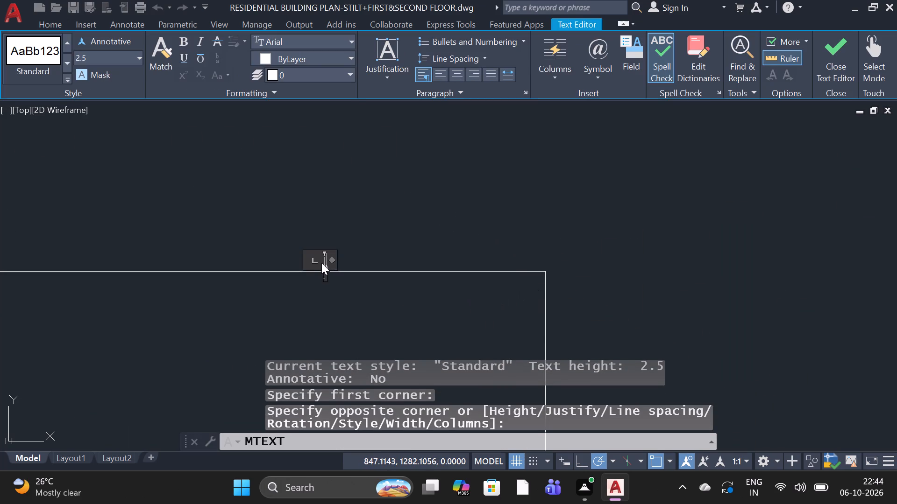
{"action": "left_click", "coordinate": [133, 62]}
{"action": "left_click", "coordinate": [136, 62]}
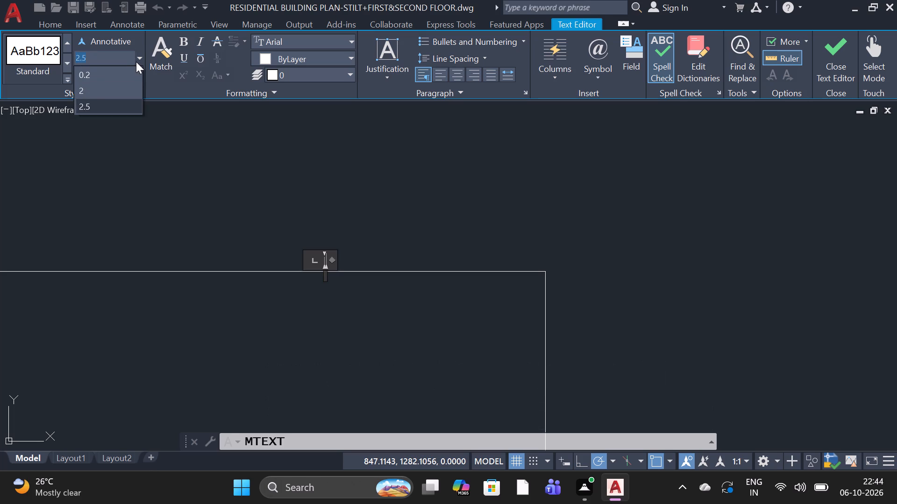
{"action": "left_click", "coordinate": [135, 75]}
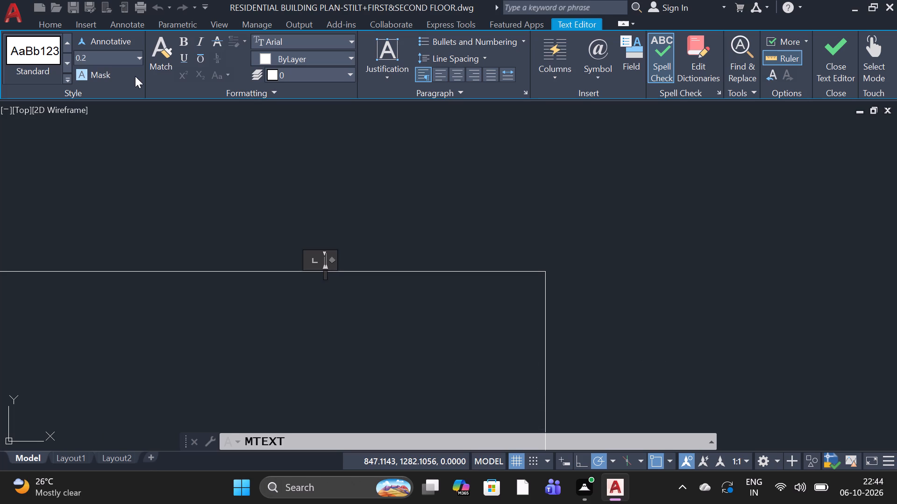
{"action": "key", "text": "Return"}
{"action": "type", "text": "IN"}
{"action": "key", "text": "l"}
{"action": "key", "text": "t"}
{"action": "key", "text": "space"}
{"action": "type", "text": "P"}
{"action": "key", "text": "i"}
{"action": "key", "text": "p"}
{"action": "key", "text": "e"}
{"action": "scroll", "coordinate": [329, 269], "scroll_direction": "up", "scroll_amount": 2}
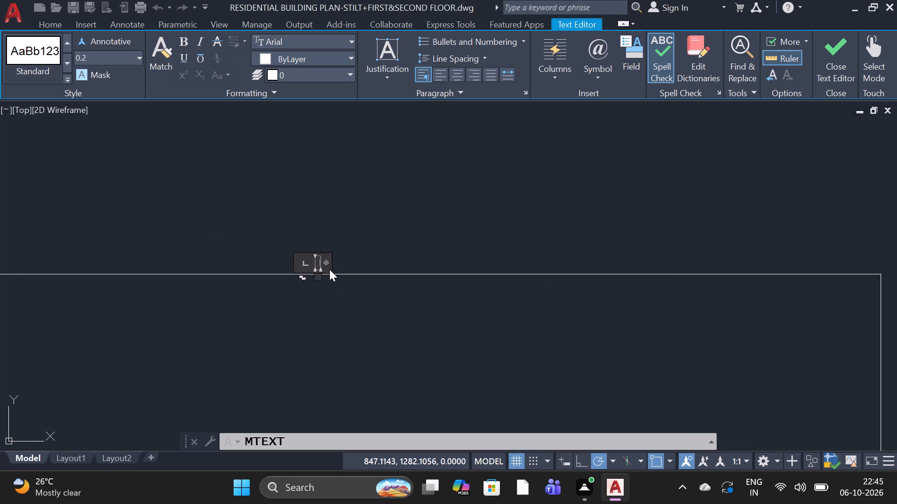
{"action": "scroll", "coordinate": [329, 269], "scroll_direction": "up", "scroll_amount": 2}
{"action": "scroll", "coordinate": [259, 301], "scroll_direction": "up", "scroll_amount": 5}
{"action": "left_click", "coordinate": [177, 320]}
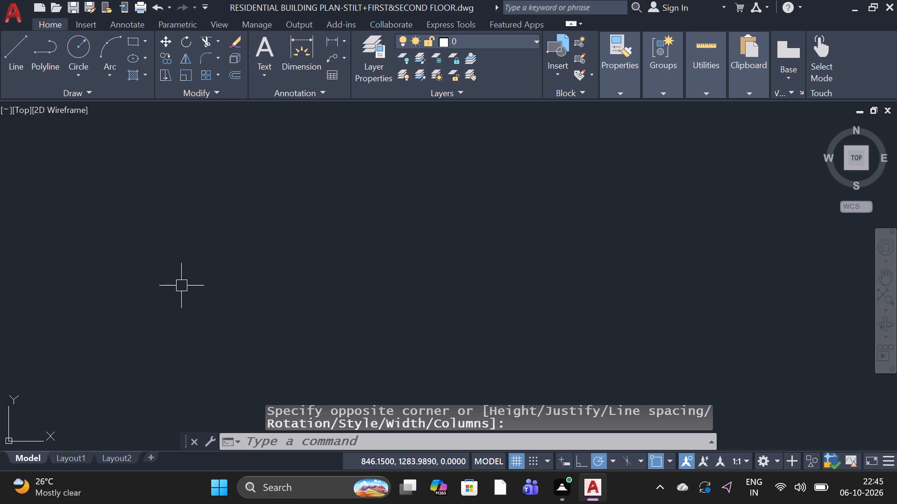
Move the INLT PIPE text about 1.38 straight down so its insertion point sits on the tank's upper right outer corner.
{"action": "scroll", "coordinate": [186, 275], "scroll_direction": "down", "scroll_amount": 14}
{"action": "scroll", "coordinate": [214, 203], "scroll_direction": "down", "scroll_amount": 3}
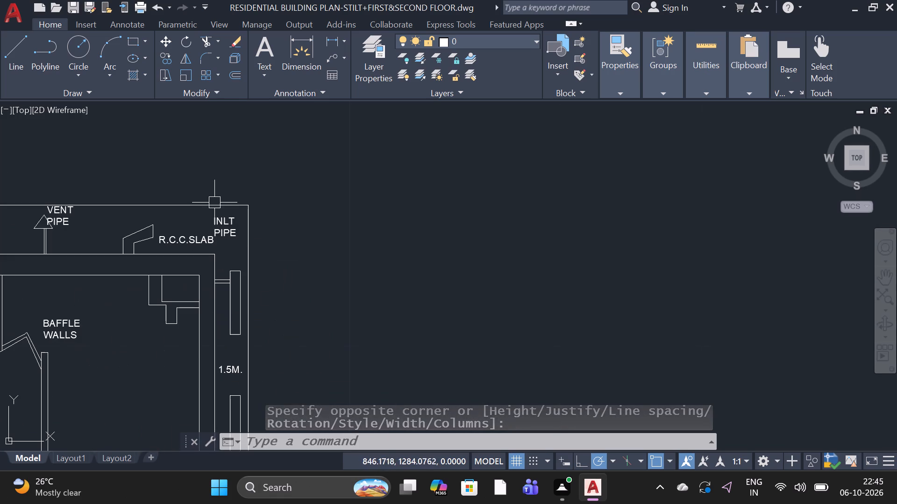
{"action": "left_click", "coordinate": [231, 228]}
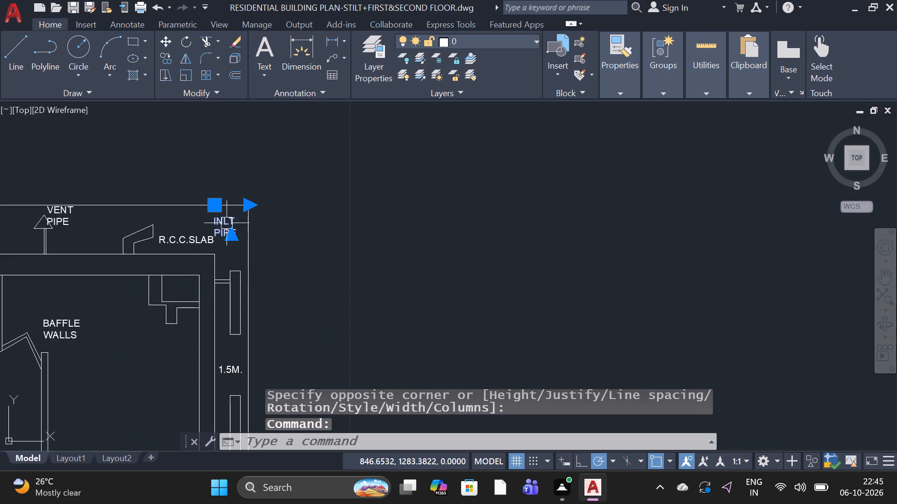
{"action": "left_click", "coordinate": [218, 206]}
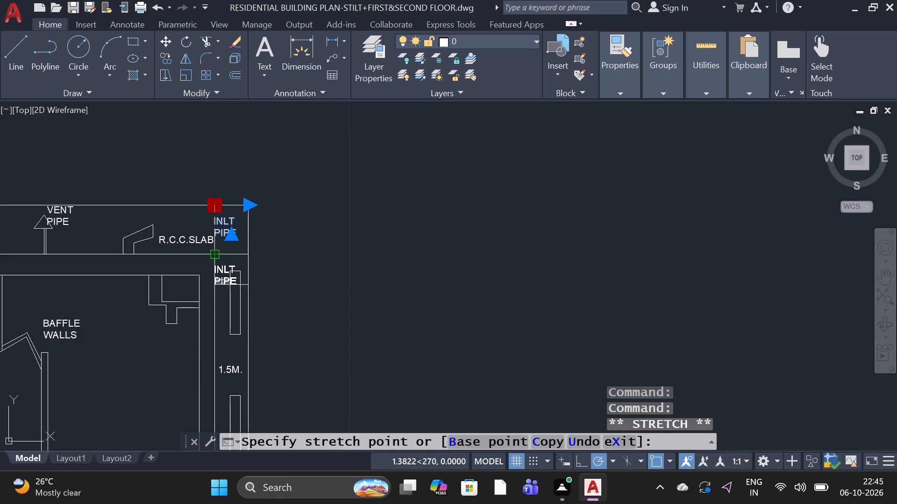
{"action": "left_click", "coordinate": [218, 248]}
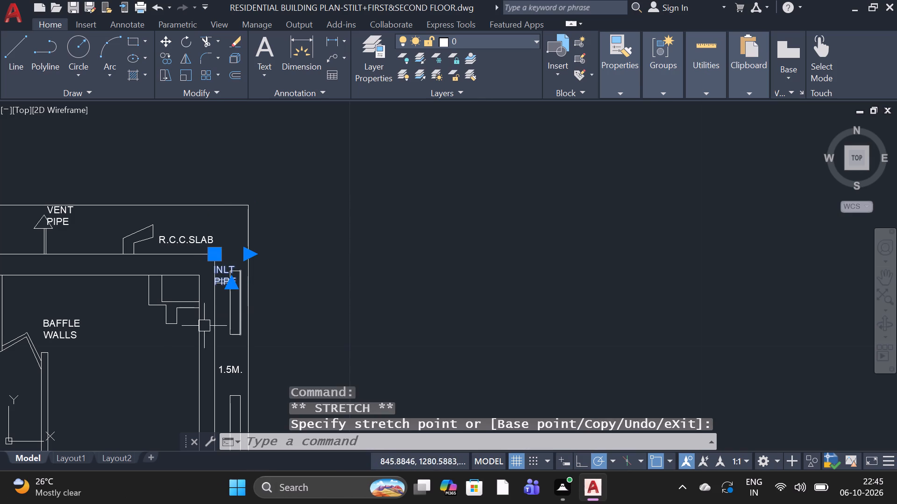
{"action": "key", "text": "Escape"}
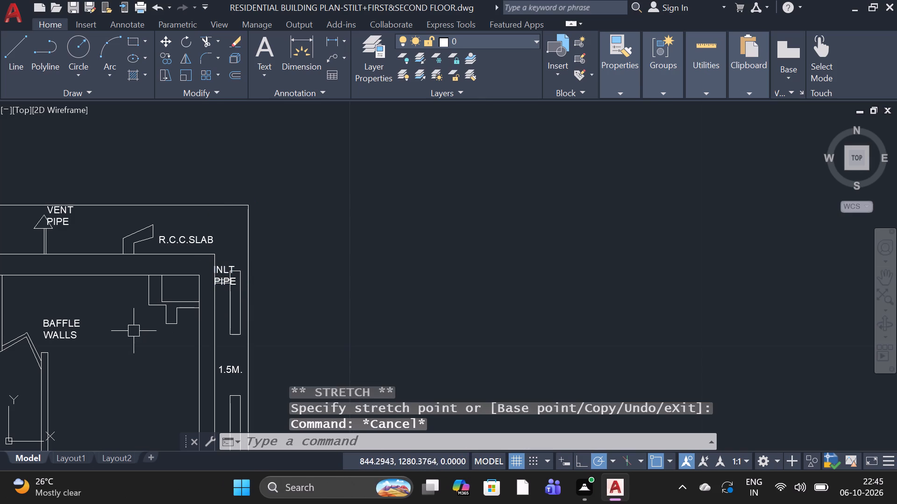
Move the INLT PIPE text about 0.3 straight up from the SECTION DD tank's upper right outer corner.
{"action": "left_click", "coordinate": [226, 268]}
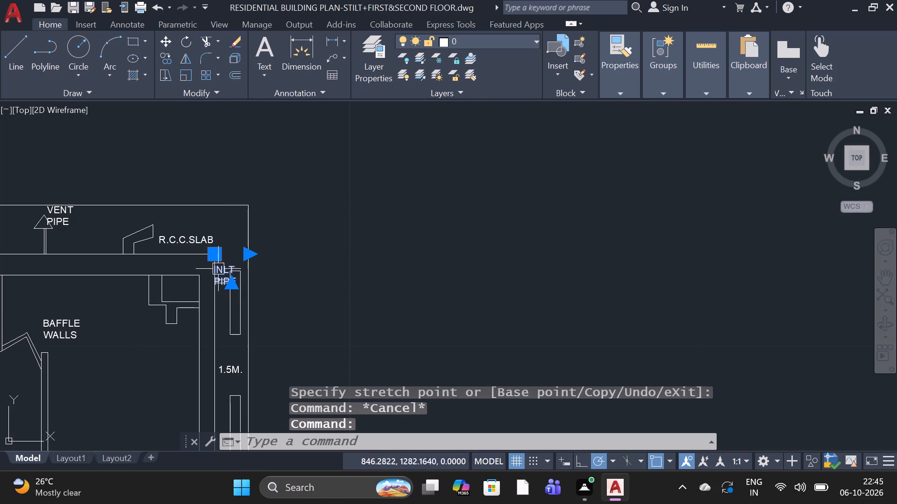
{"action": "left_click", "coordinate": [217, 256]}
{"action": "left_click", "coordinate": [221, 242]}
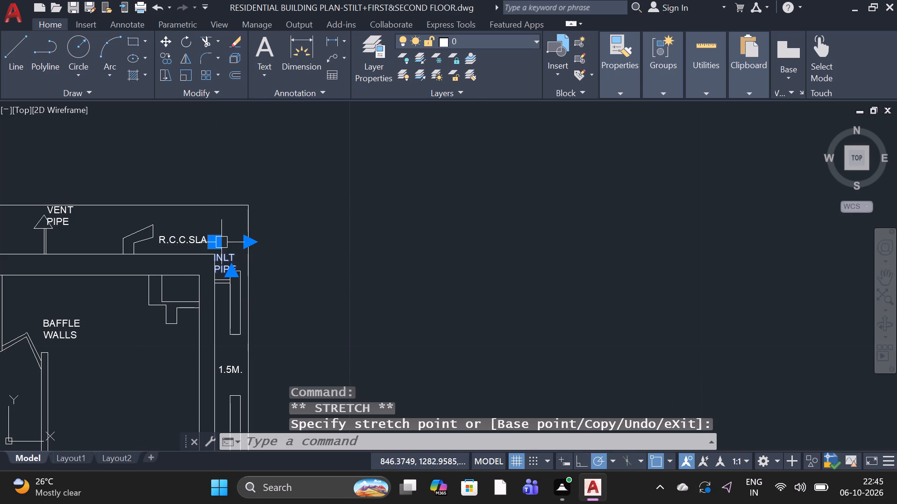
{"action": "key", "text": "Escape"}
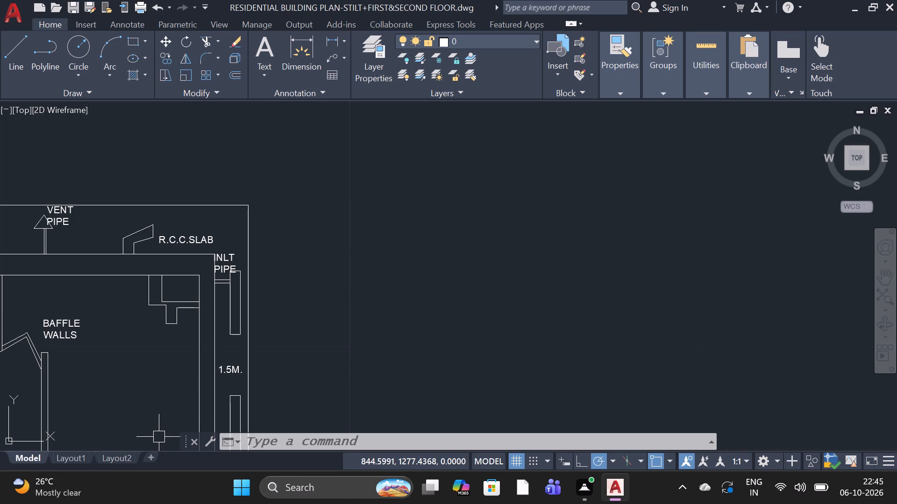
Correct the spelling of the INLT PIPE label beside the SECTION DD tank to INLET PIPE.
{"action": "double_click", "coordinate": [214, 257]}
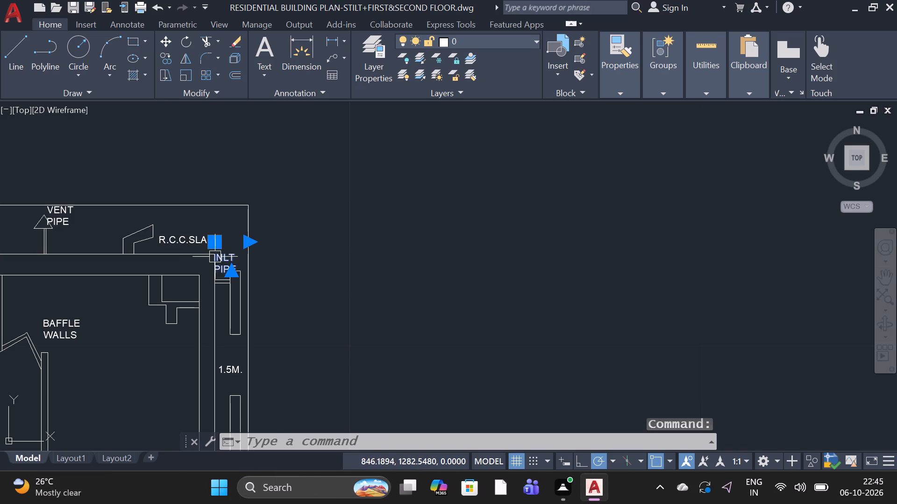
{"action": "double_click", "coordinate": [232, 257]}
{"action": "scroll", "coordinate": [231, 260], "scroll_direction": "up", "scroll_amount": 2}
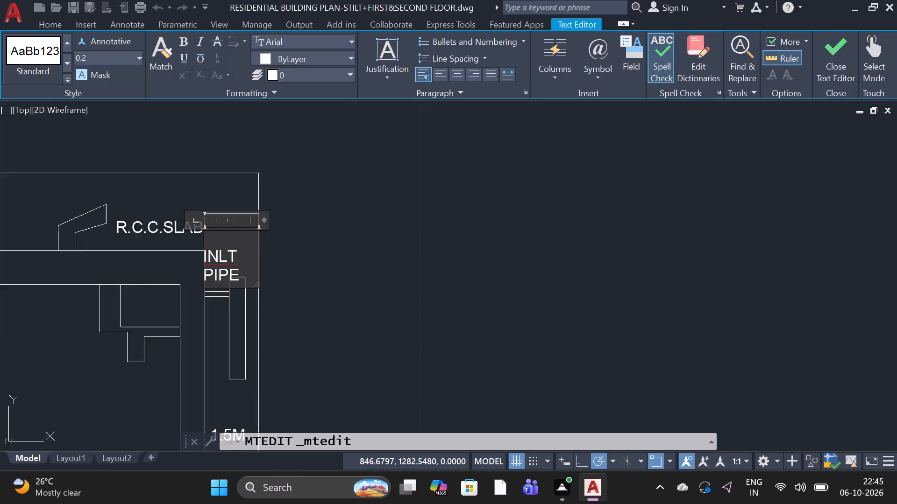
{"action": "scroll", "coordinate": [231, 260], "scroll_direction": "up", "scroll_amount": 2}
{"action": "left_click", "coordinate": [217, 253]}
{"action": "key", "text": "e"}
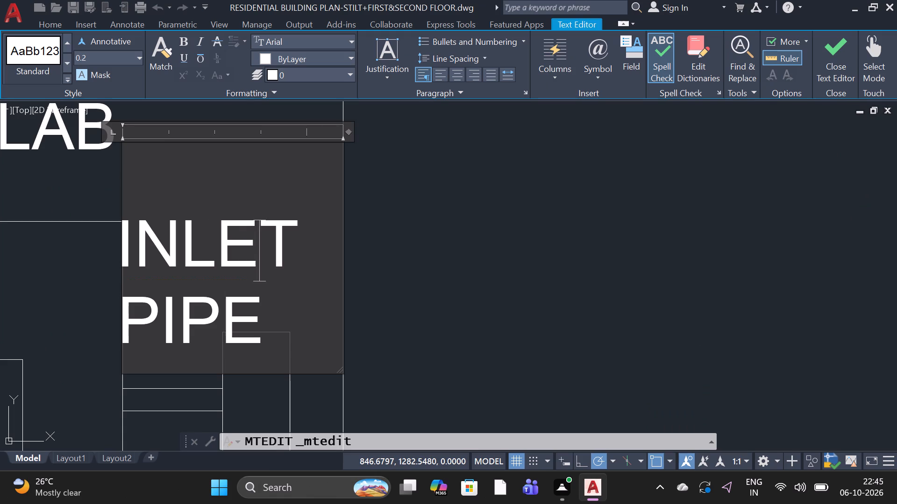
{"action": "left_click", "coordinate": [404, 239]}
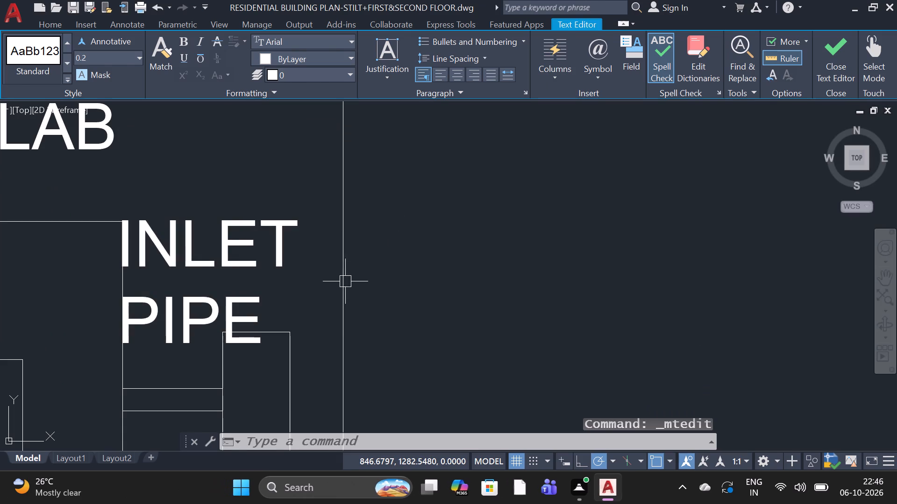
Hatch the T-shaped pit section between the sand and metal labels and OUTLET PIPE with a solid fill in colour 0,0,0.
{"action": "scroll", "coordinate": [335, 282], "scroll_direction": "down", "scroll_amount": 2}
{"action": "scroll", "coordinate": [257, 278], "scroll_direction": "down", "scroll_amount": 3}
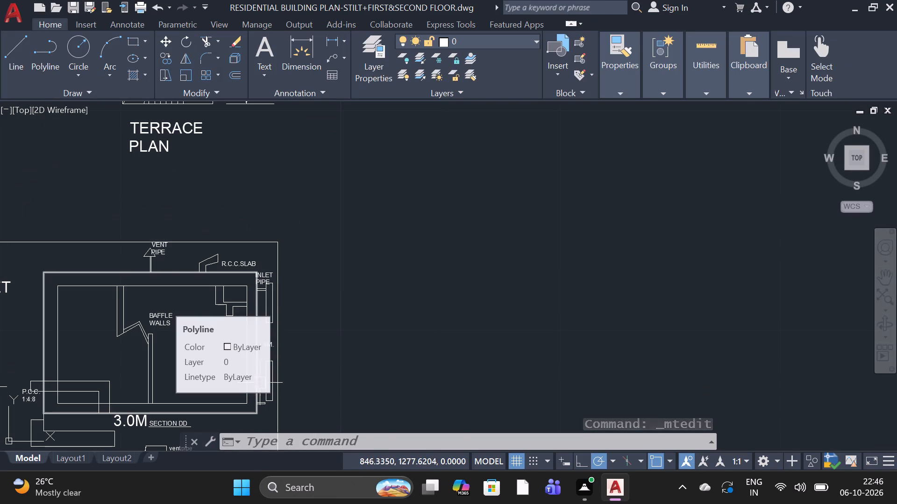
{"action": "scroll", "coordinate": [110, 354], "scroll_direction": "down", "scroll_amount": 1}
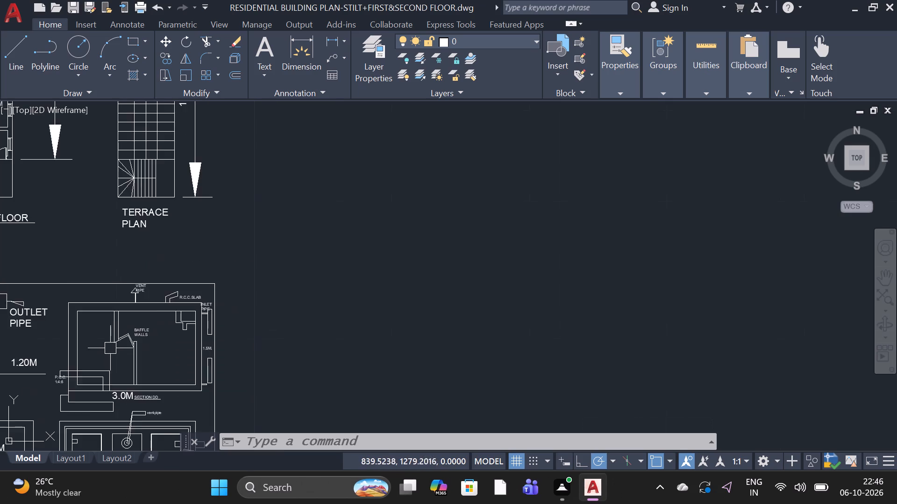
{"action": "scroll", "coordinate": [111, 347], "scroll_direction": "down", "scroll_amount": 1}
{"action": "scroll", "coordinate": [111, 381], "scroll_direction": "up", "scroll_amount": 2}
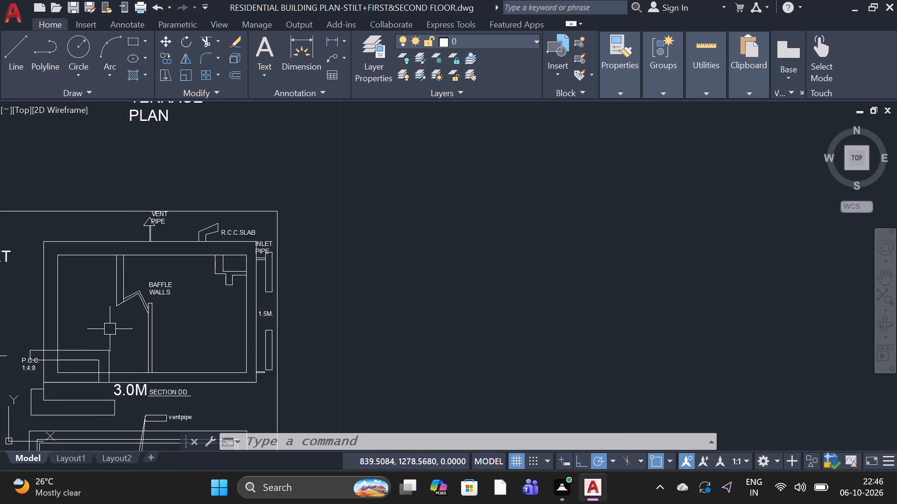
{"action": "scroll", "coordinate": [114, 307], "scroll_direction": "down", "scroll_amount": 3}
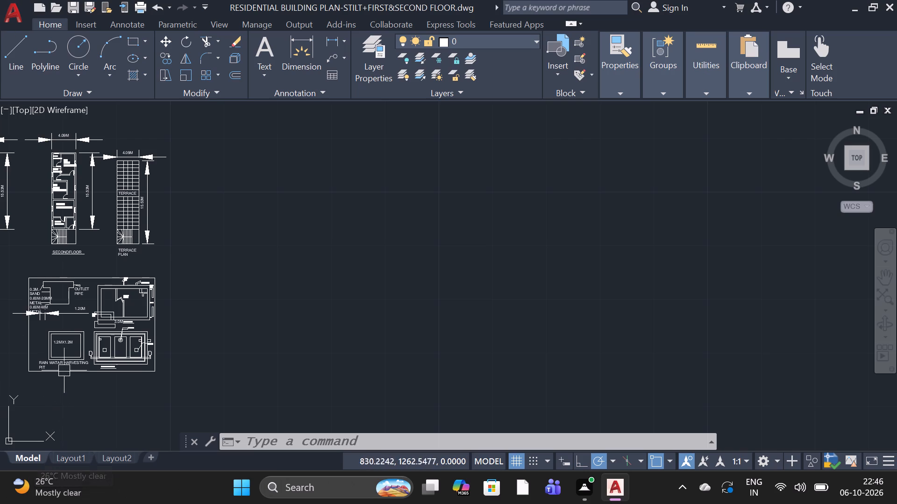
{"action": "scroll", "coordinate": [61, 304], "scroll_direction": "up", "scroll_amount": 3}
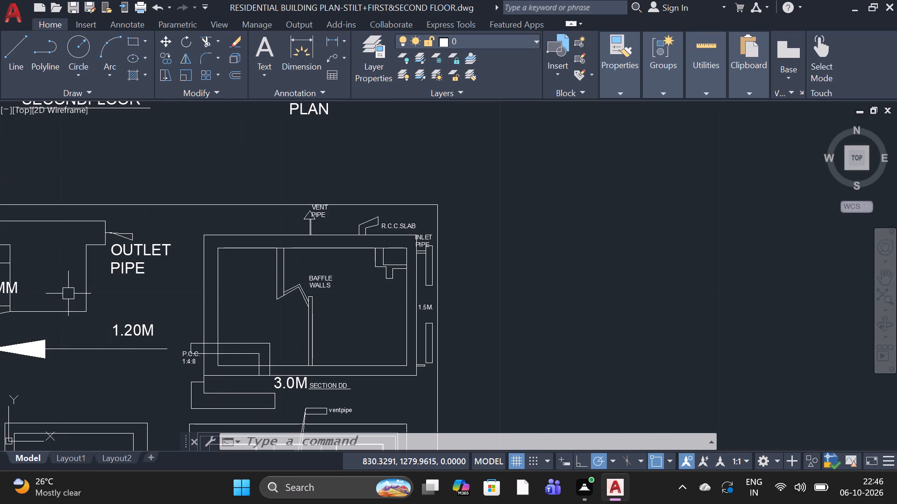
{"action": "scroll", "coordinate": [72, 293], "scroll_direction": "down", "scroll_amount": 3}
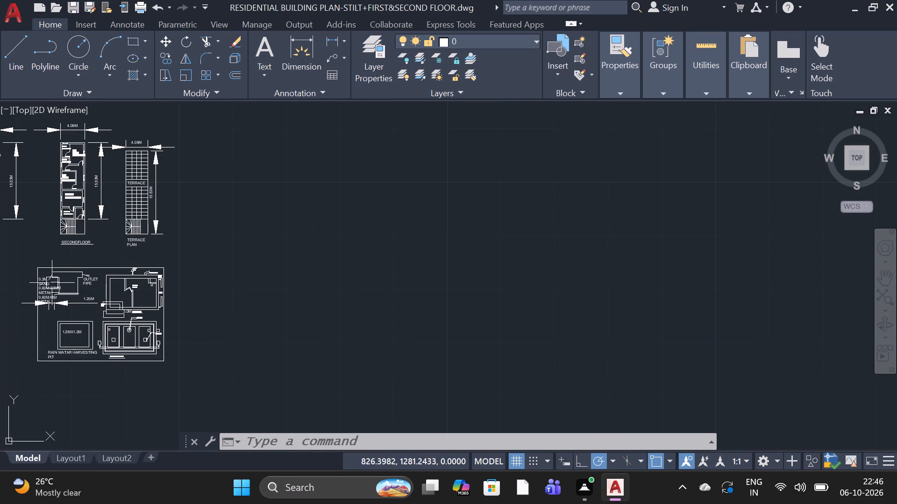
{"action": "scroll", "coordinate": [43, 280], "scroll_direction": "up", "scroll_amount": 2}
{"action": "type", "text": "H"}
{"action": "key", "text": "space"}
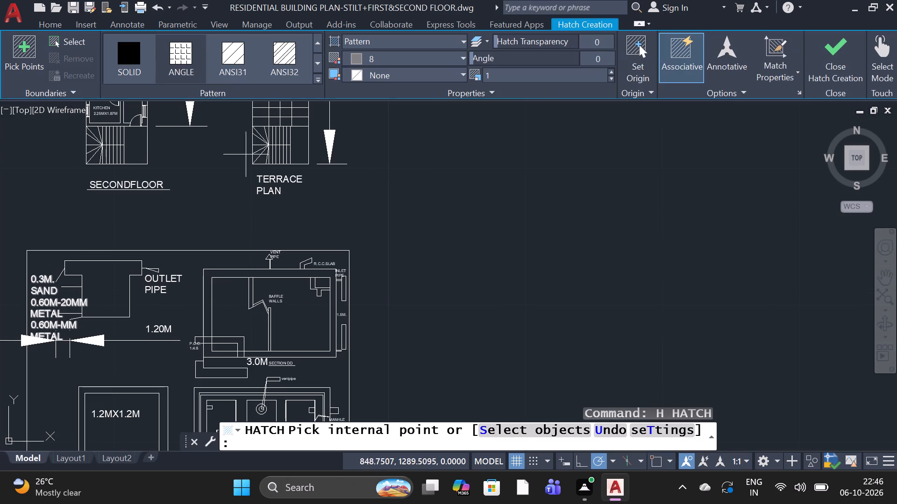
{"action": "left_click", "coordinate": [134, 52]}
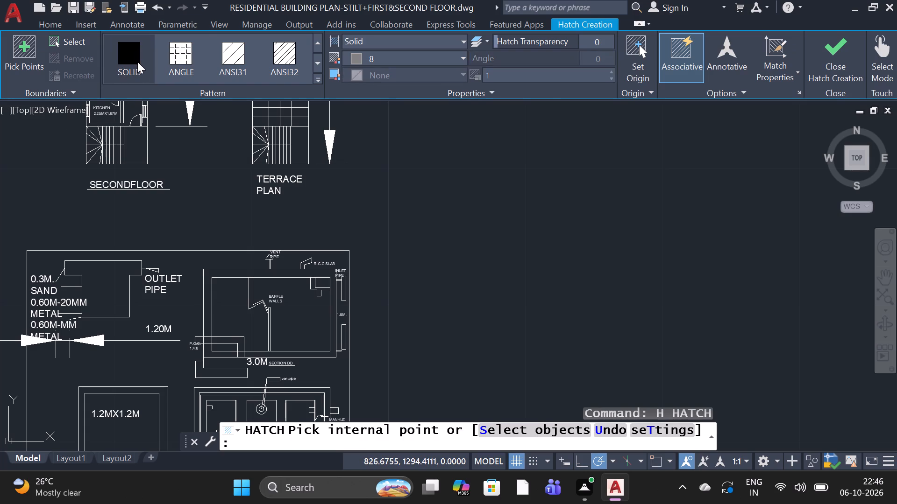
{"action": "left_click", "coordinate": [402, 54]}
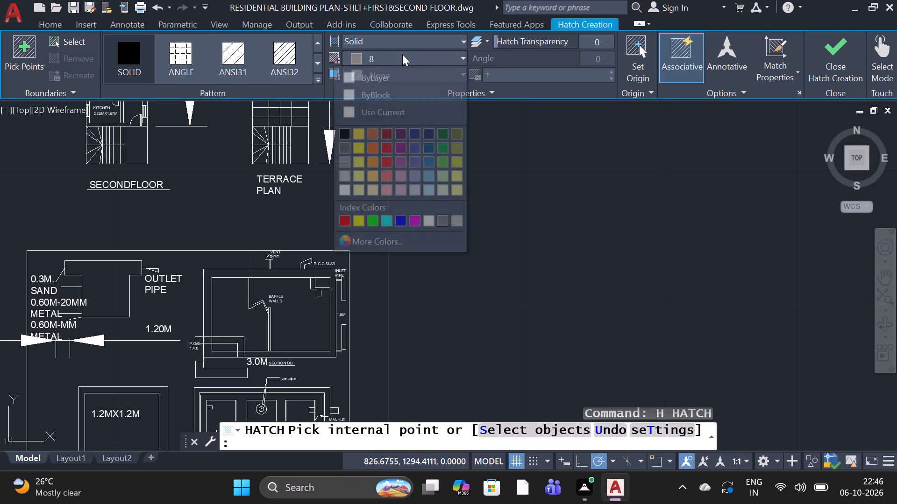
{"action": "left_click", "coordinate": [343, 131]}
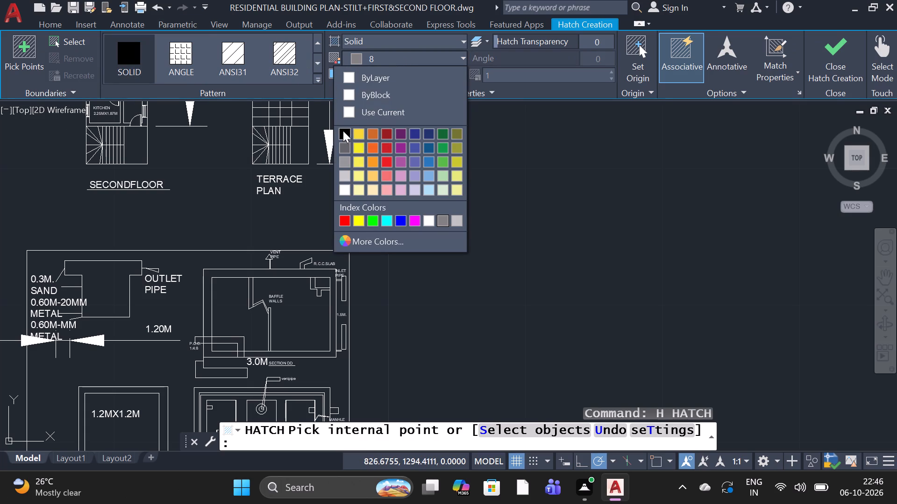
{"action": "left_click", "coordinate": [111, 281]}
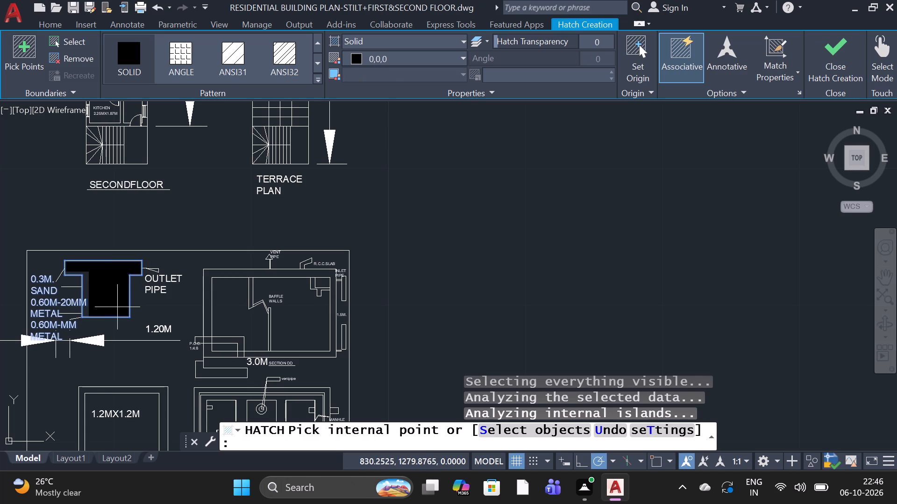
{"action": "key", "text": "space"}
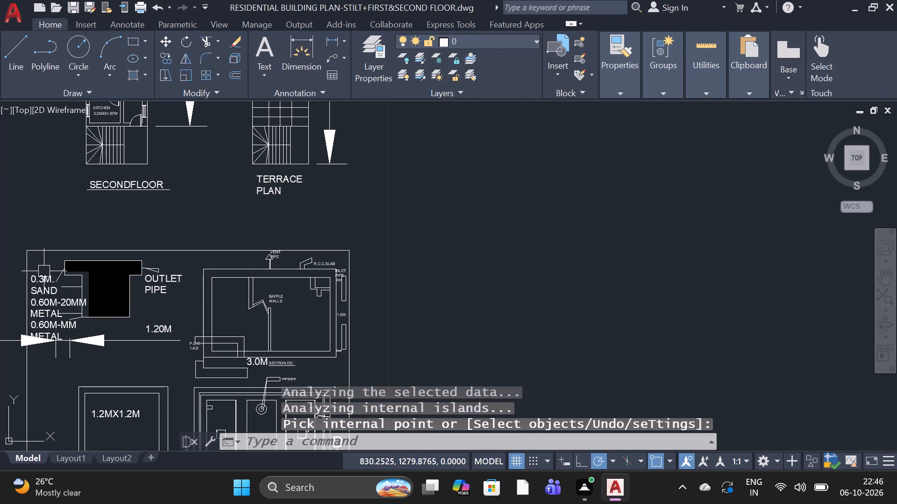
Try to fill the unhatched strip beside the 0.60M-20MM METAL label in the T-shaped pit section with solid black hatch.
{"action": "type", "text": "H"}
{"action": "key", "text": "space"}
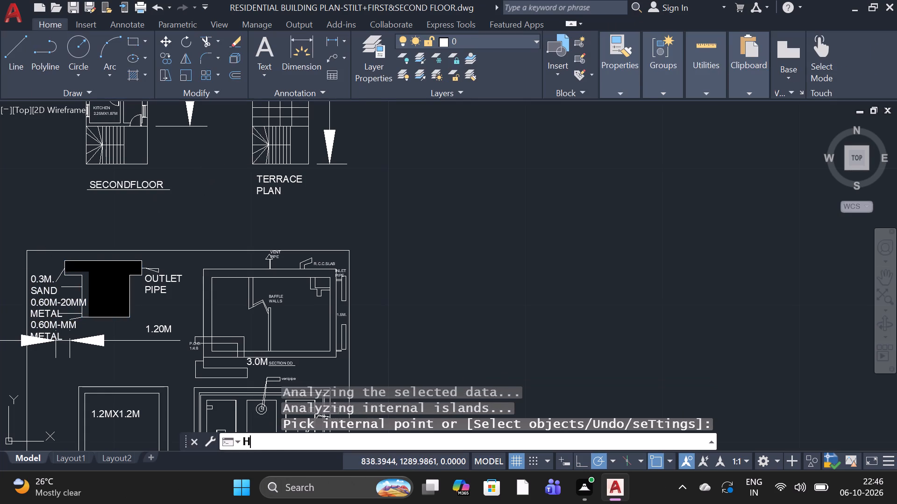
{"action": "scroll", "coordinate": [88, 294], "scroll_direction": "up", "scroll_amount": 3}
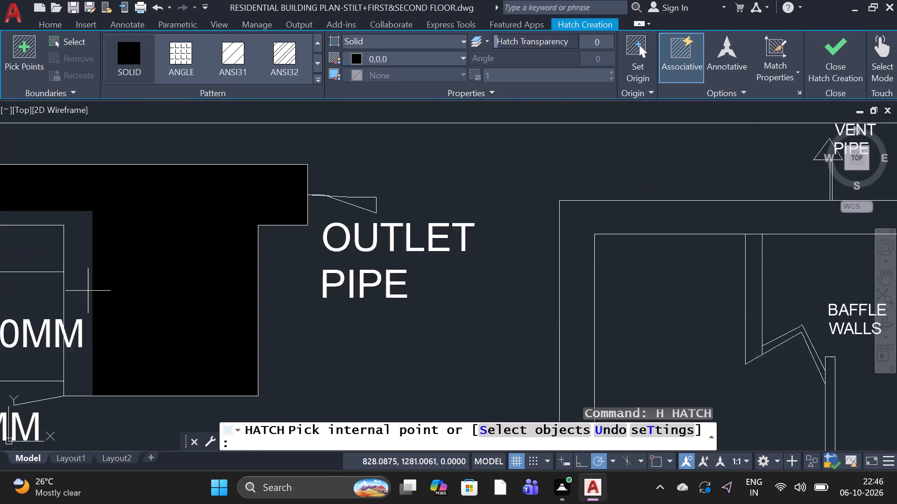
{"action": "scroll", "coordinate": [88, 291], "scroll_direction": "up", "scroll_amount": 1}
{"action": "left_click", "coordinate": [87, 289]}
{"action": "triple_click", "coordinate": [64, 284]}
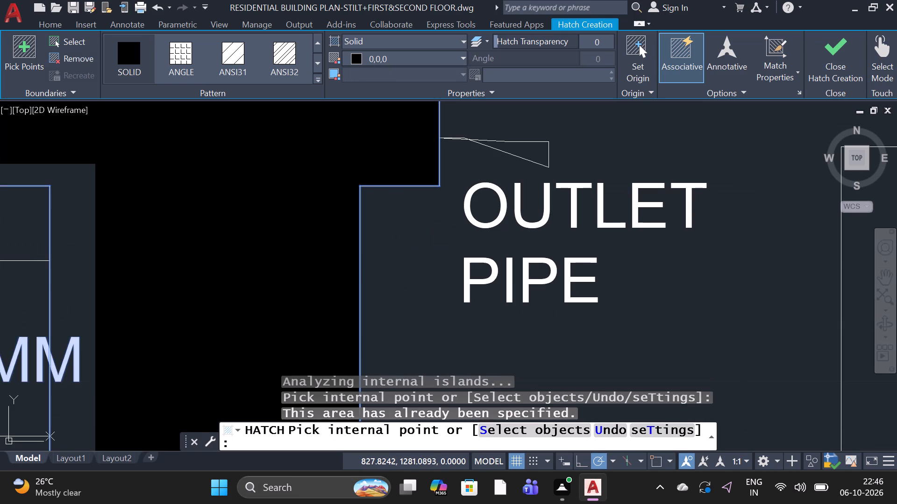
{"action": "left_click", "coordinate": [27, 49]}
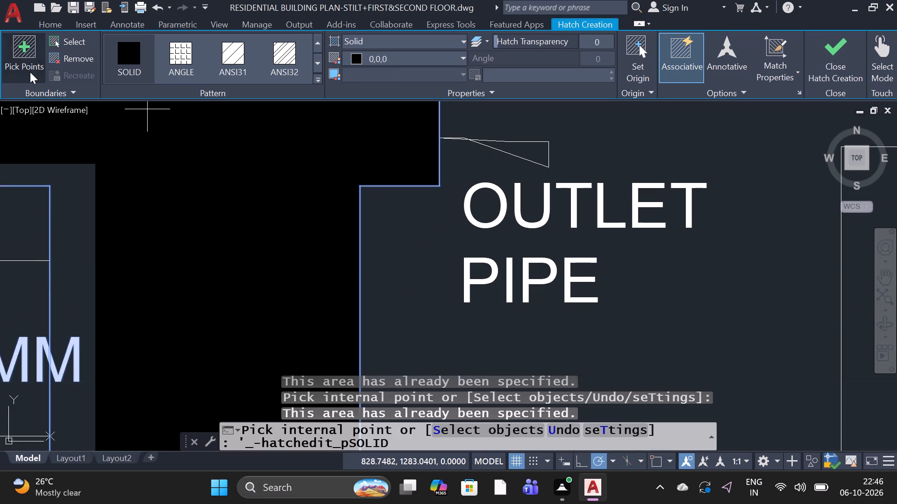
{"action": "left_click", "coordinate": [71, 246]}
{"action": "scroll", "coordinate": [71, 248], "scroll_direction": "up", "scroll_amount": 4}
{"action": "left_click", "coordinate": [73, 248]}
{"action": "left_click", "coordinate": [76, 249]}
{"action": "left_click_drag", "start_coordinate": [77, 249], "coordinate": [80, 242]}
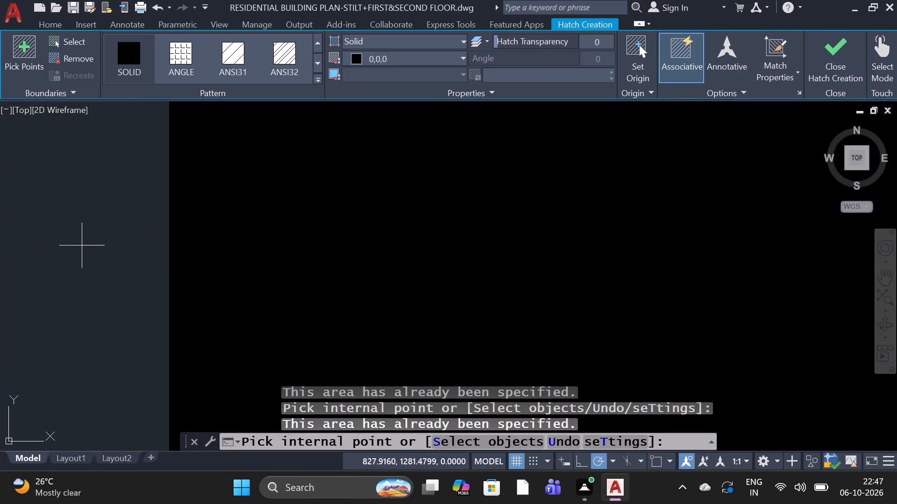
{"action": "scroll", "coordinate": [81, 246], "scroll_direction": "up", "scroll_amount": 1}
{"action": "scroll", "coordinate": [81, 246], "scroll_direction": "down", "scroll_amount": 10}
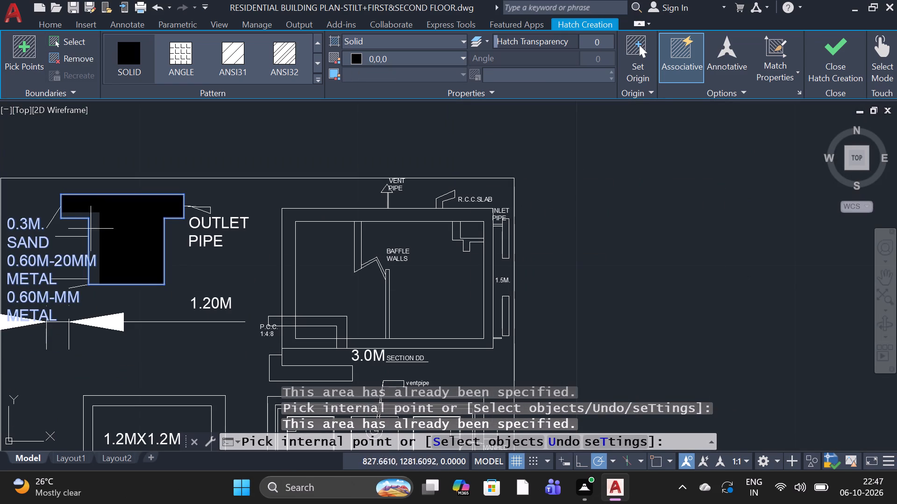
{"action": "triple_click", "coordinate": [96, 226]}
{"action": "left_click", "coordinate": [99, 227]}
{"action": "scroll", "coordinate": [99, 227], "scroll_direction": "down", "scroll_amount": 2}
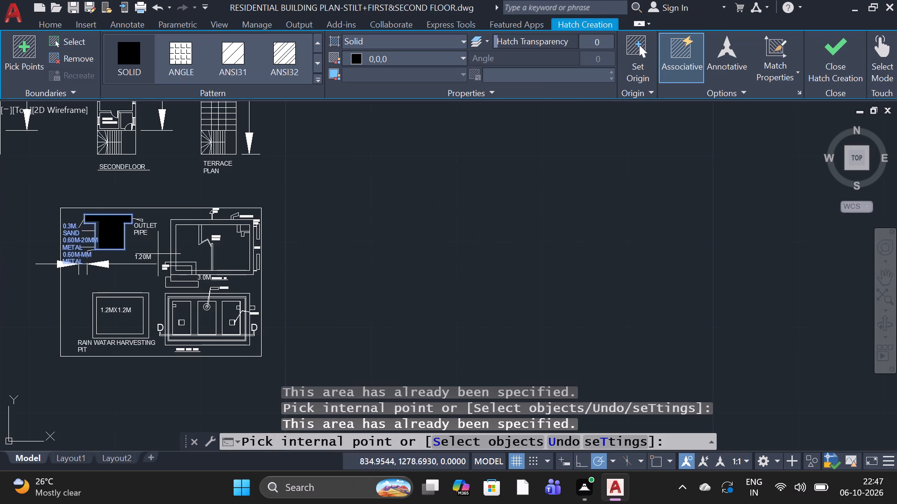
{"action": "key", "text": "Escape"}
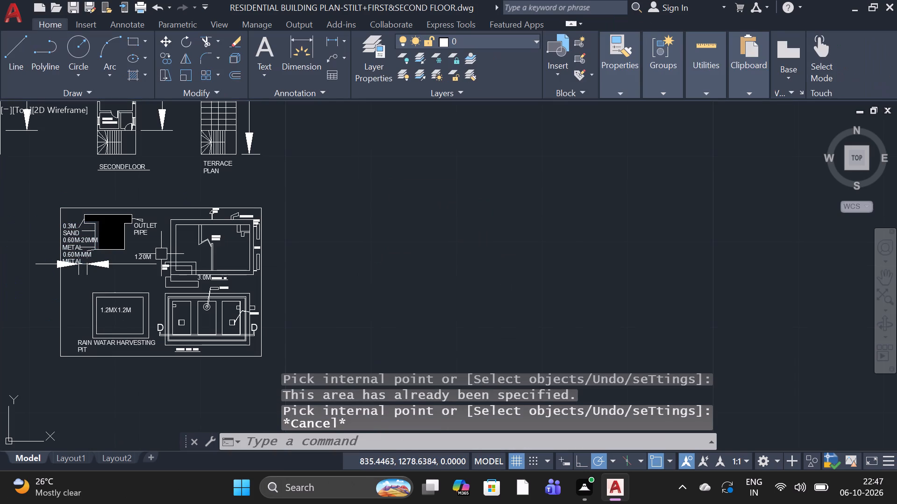
Examine the overall drawing, from the septic tank and rainwater pit details to the parking, first floor, second floor and terrace plans.
{"action": "scroll", "coordinate": [156, 314], "scroll_direction": "down", "scroll_amount": 1}
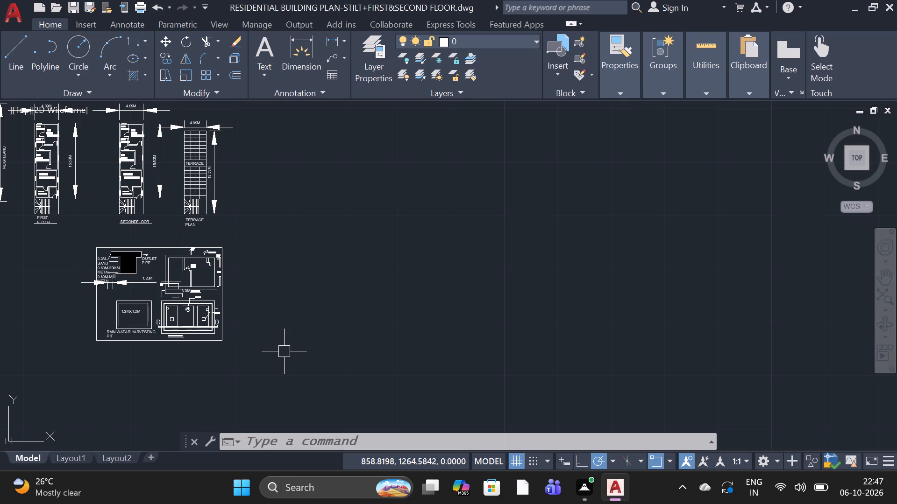
{"action": "scroll", "coordinate": [101, 283], "scroll_direction": "down", "scroll_amount": 3}
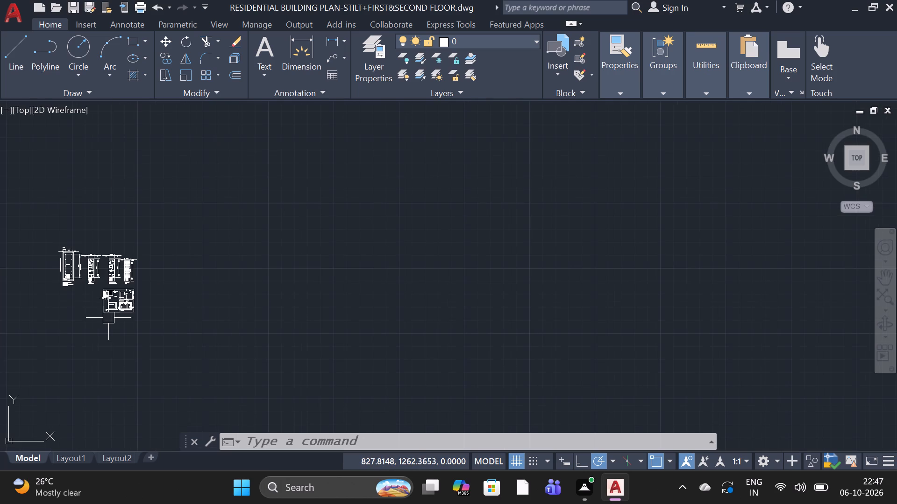
{"action": "scroll", "coordinate": [58, 237], "scroll_direction": "up", "scroll_amount": 2}
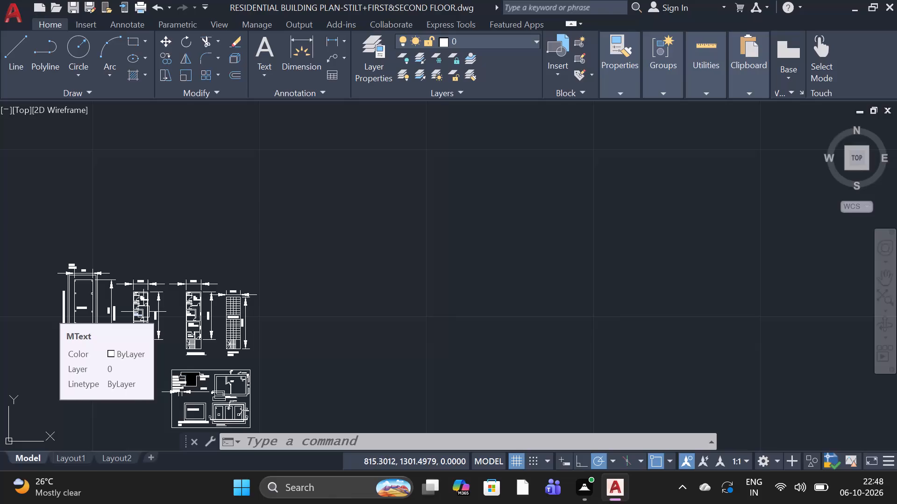
{"action": "scroll", "coordinate": [9, 239], "scroll_direction": "down", "scroll_amount": 2}
{"action": "scroll", "coordinate": [33, 265], "scroll_direction": "up", "scroll_amount": 2}
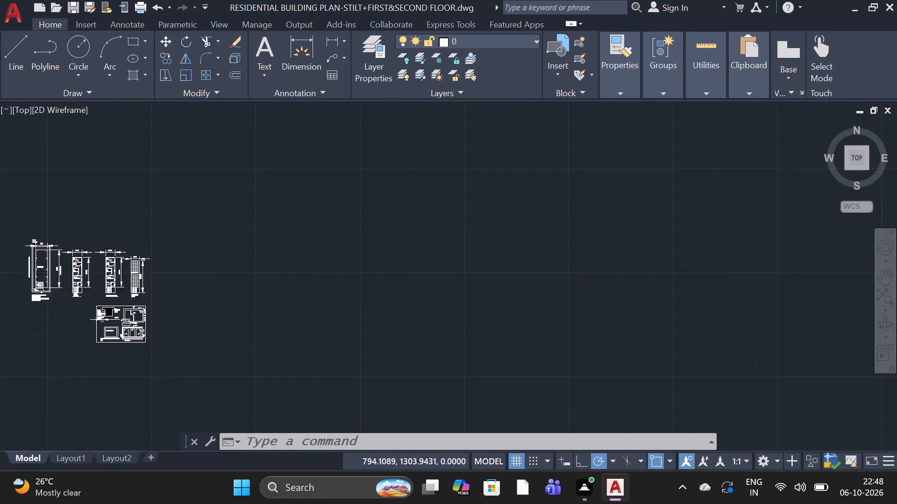
{"action": "scroll", "coordinate": [56, 269], "scroll_direction": "up", "scroll_amount": 2}
{"action": "scroll", "coordinate": [86, 314], "scroll_direction": "down", "scroll_amount": 4}
{"action": "scroll", "coordinate": [64, 273], "scroll_direction": "up", "scroll_amount": 4}
{"action": "scroll", "coordinate": [68, 272], "scroll_direction": "down", "scroll_amount": 2}
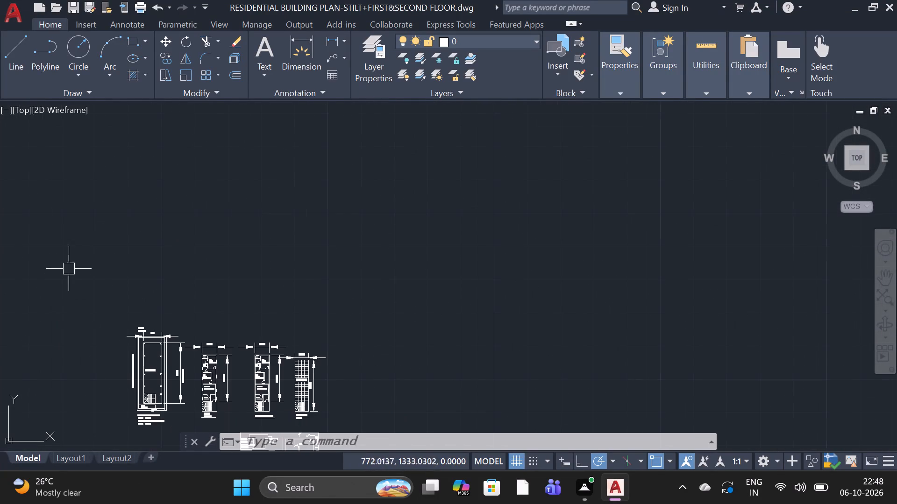
{"action": "scroll", "coordinate": [146, 447], "scroll_direction": "up", "scroll_amount": 2}
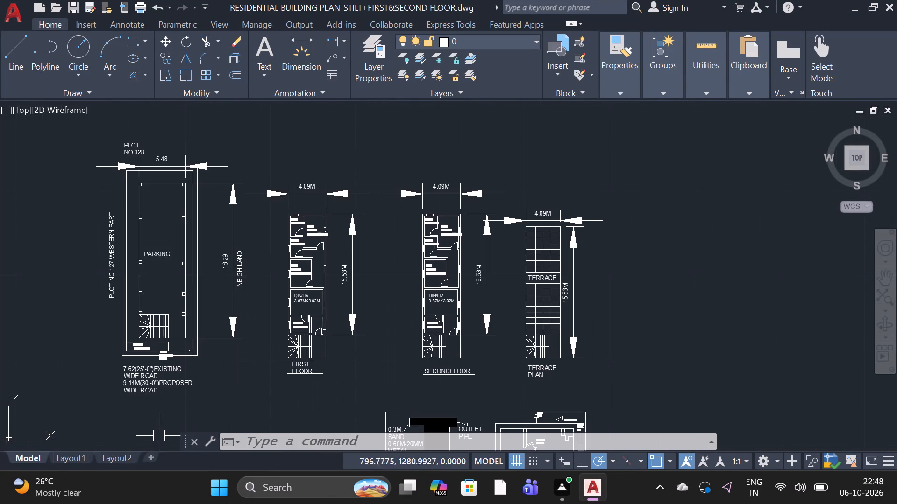
{"action": "scroll", "coordinate": [165, 426], "scroll_direction": "down", "scroll_amount": 1}
{"action": "scroll", "coordinate": [151, 215], "scroll_direction": "up", "scroll_amount": 2}
{"action": "scroll", "coordinate": [157, 215], "scroll_direction": "down", "scroll_amount": 1}
{"action": "scroll", "coordinate": [159, 219], "scroll_direction": "up", "scroll_amount": 1}
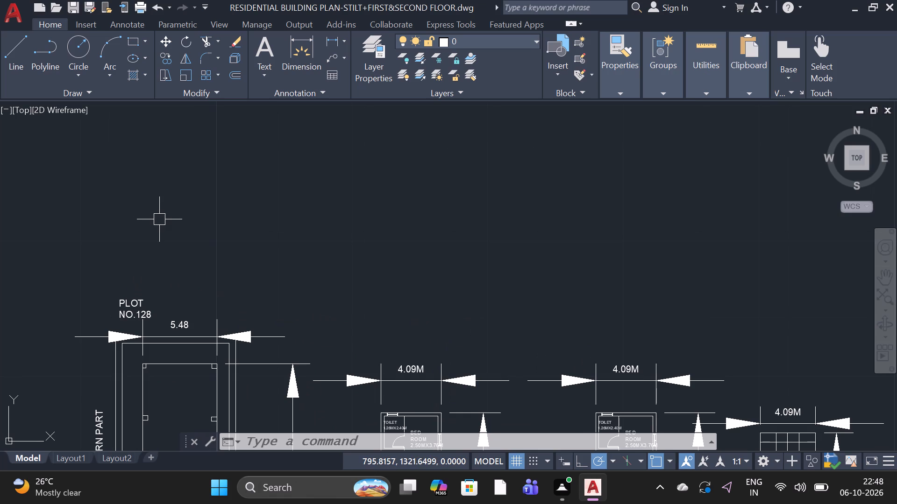
{"action": "left_click_drag", "start_coordinate": [8, 59], "coordinate": [0, 61]}
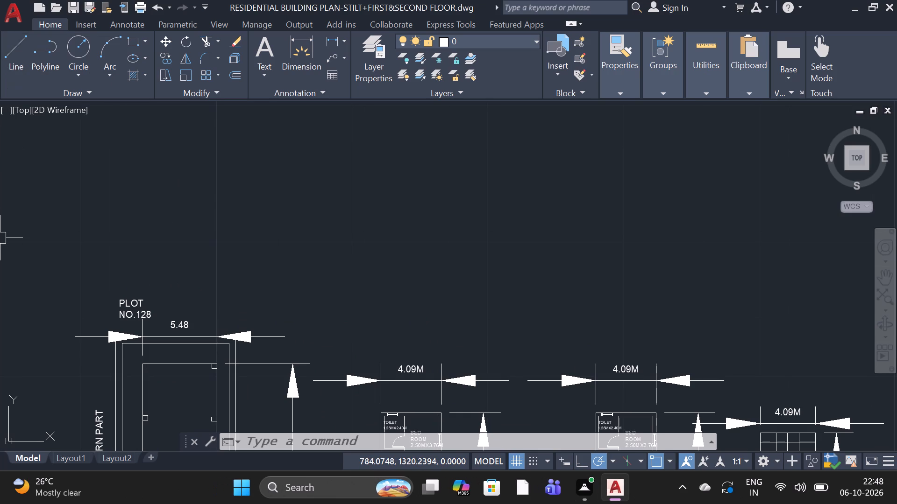
Draw a horizontal line about 16.4 units long in the empty space above the parking plan's PLOT NO.128 label.
{"action": "scroll", "coordinate": [180, 346], "scroll_direction": "down", "scroll_amount": 1}
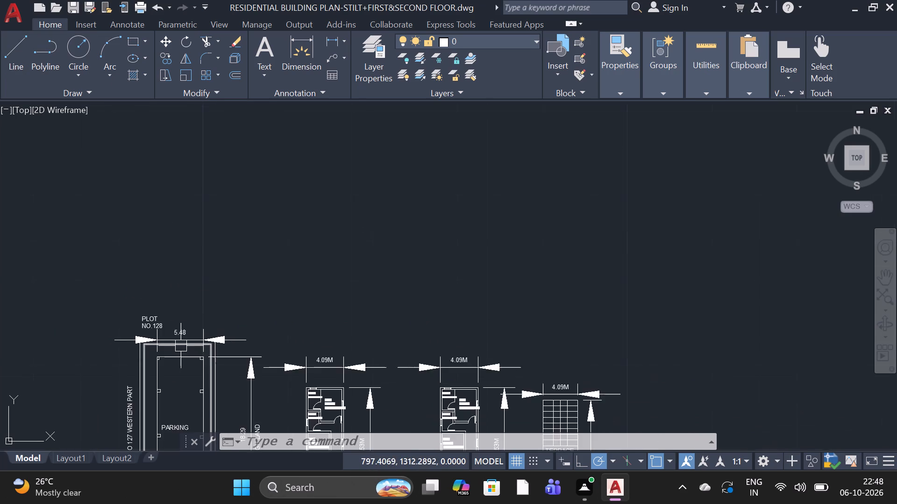
{"action": "scroll", "coordinate": [181, 346], "scroll_direction": "down", "scroll_amount": 1}
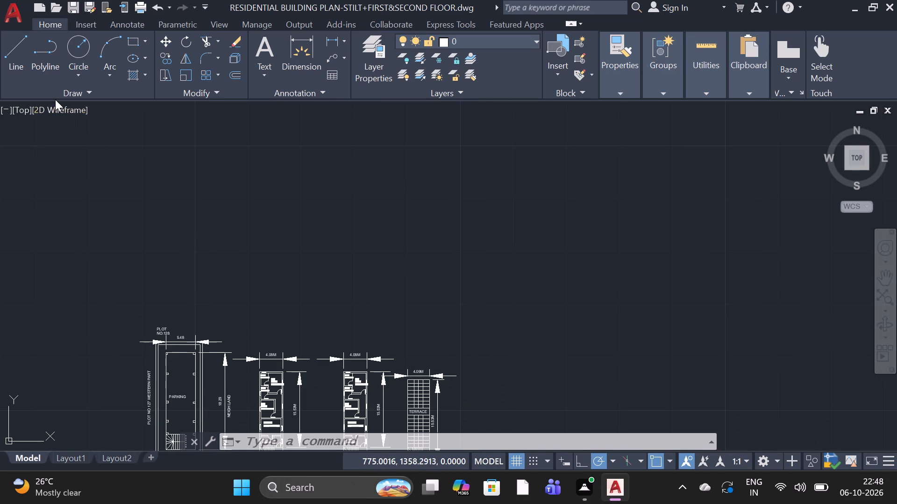
{"action": "left_click", "coordinate": [9, 42]}
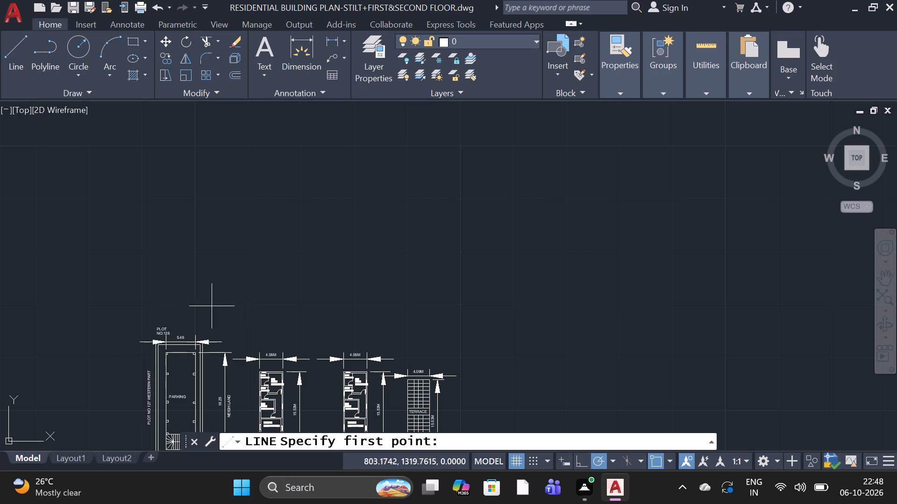
{"action": "scroll", "coordinate": [140, 322], "scroll_direction": "up", "scroll_amount": 1}
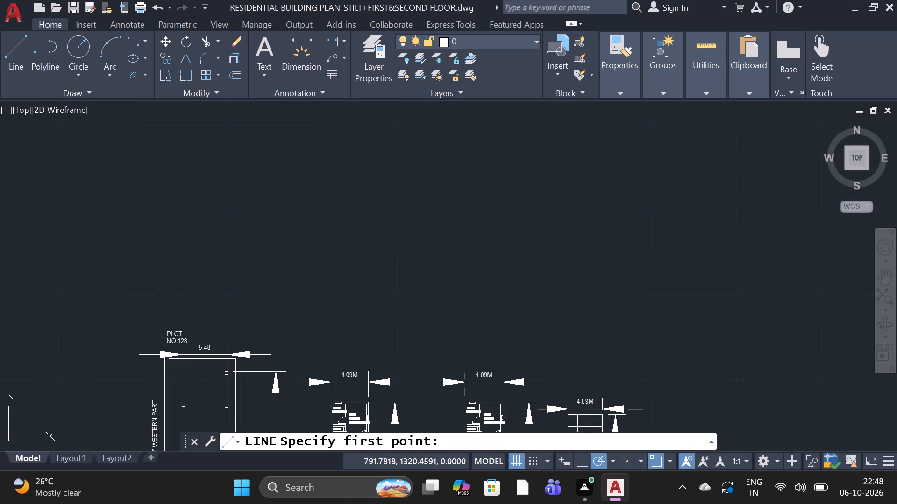
{"action": "left_click", "coordinate": [158, 291]}
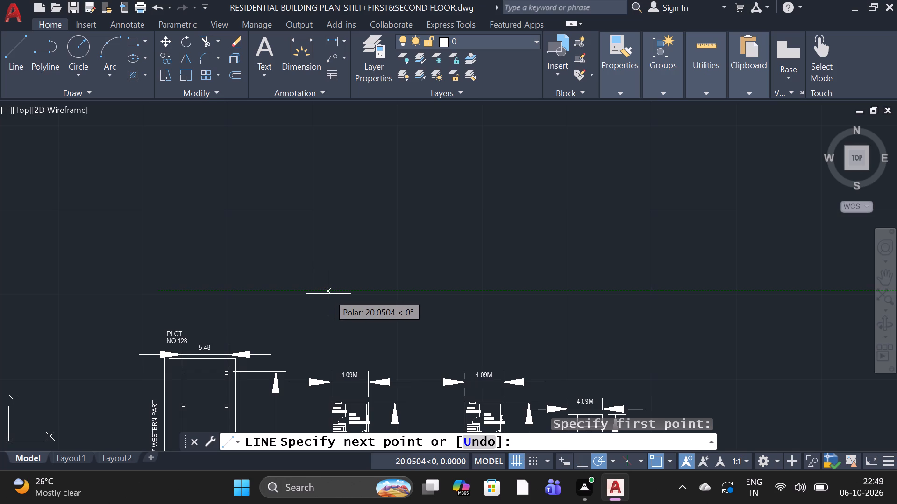
{"action": "left_click", "coordinate": [295, 290]}
{"action": "key", "text": "space"}
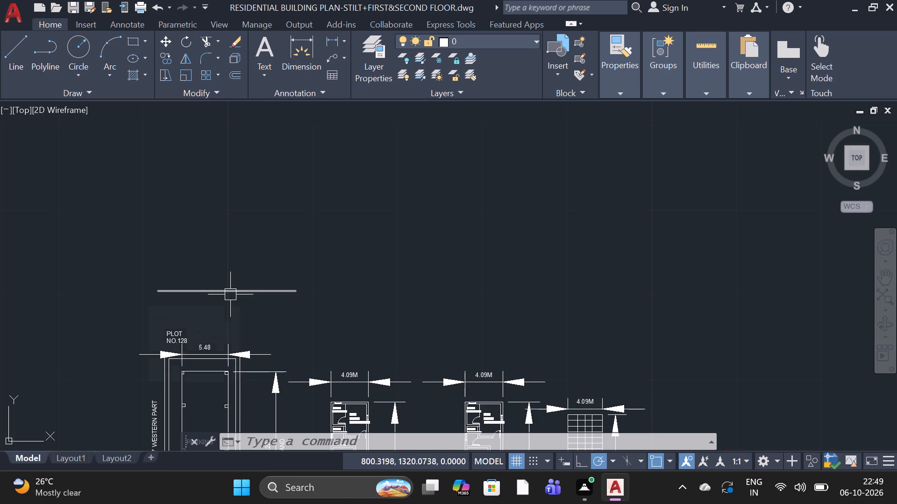
Start an Offset for the horizontal line above the parking plan.
{"action": "type", "text": "O"}
{"action": "key", "text": "space"}
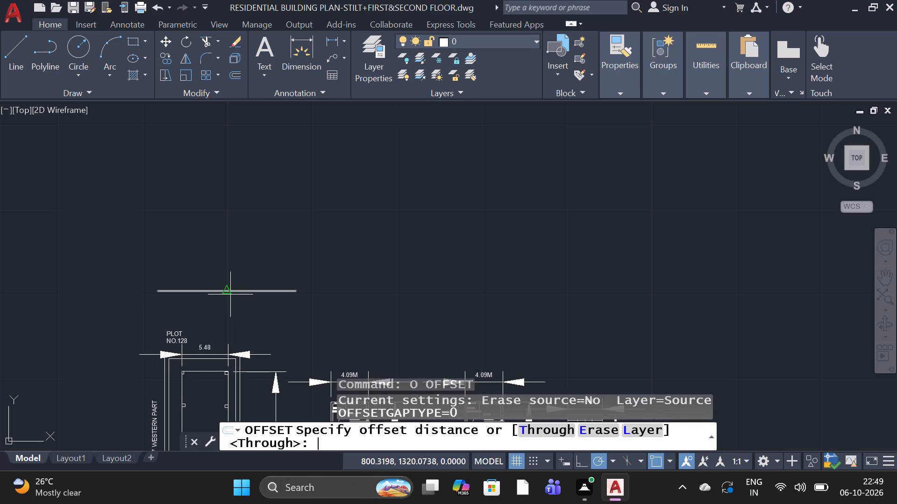
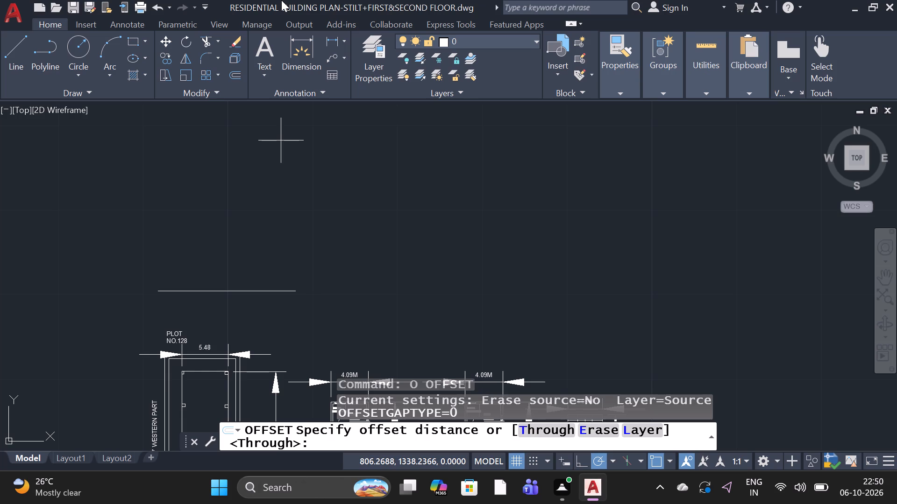
Offset the horizontal line above the parking plan upward by 0.1524 to make a narrow double line.
{"action": "key", "text": "0"}
{"action": "key", "text": "period"}
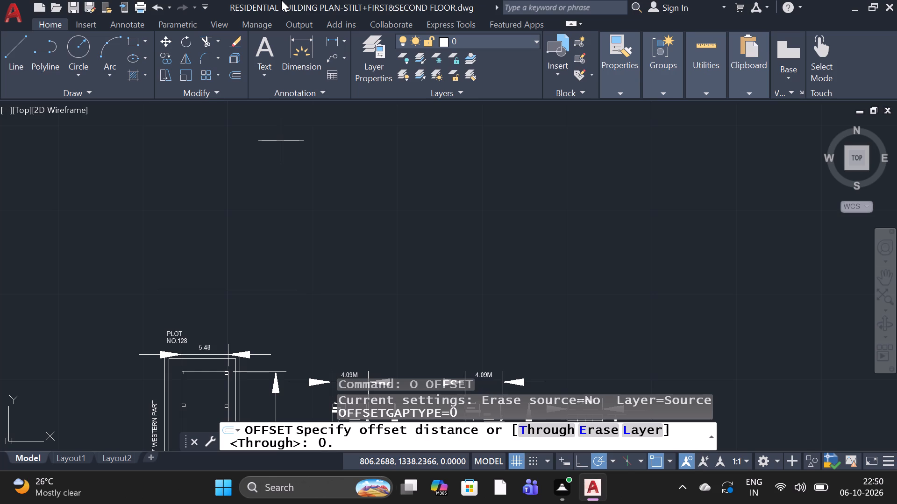
{"action": "key", "text": "1"}
{"action": "key", "text": "5"}
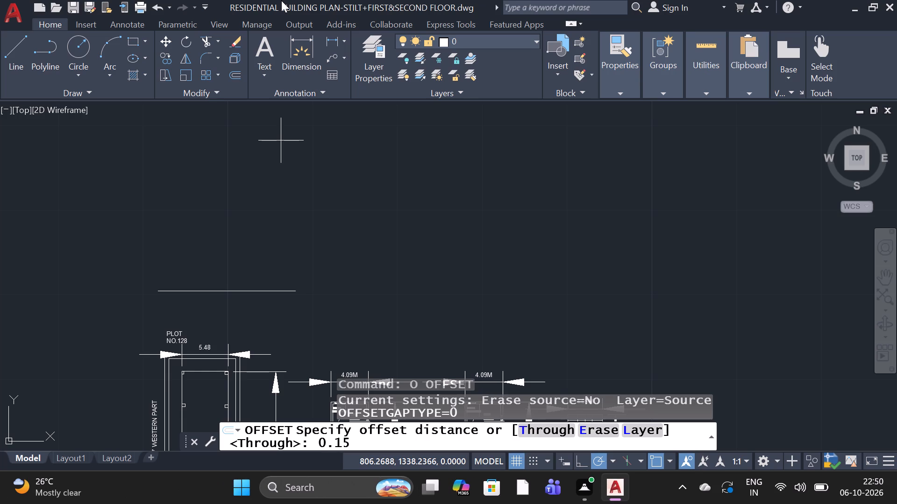
{"action": "key", "text": "2"}
{"action": "key", "text": "4"}
{"action": "key", "text": "space"}
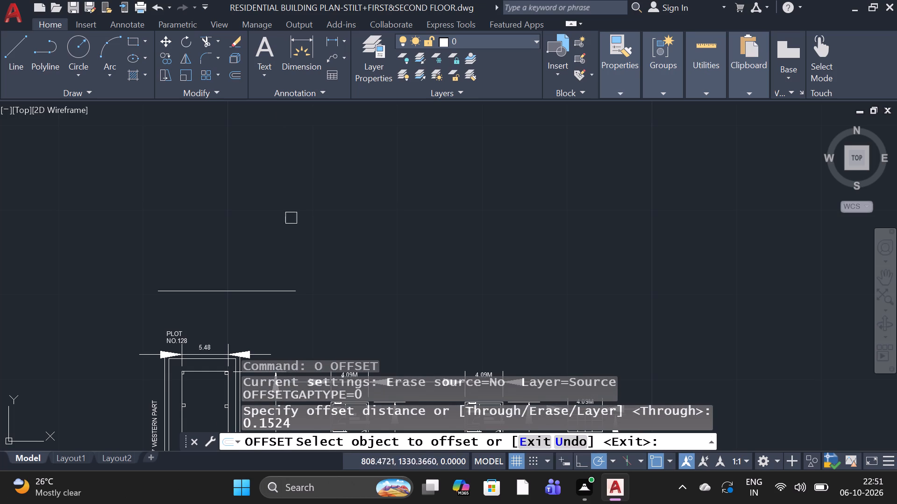
{"action": "left_click", "coordinate": [214, 292]}
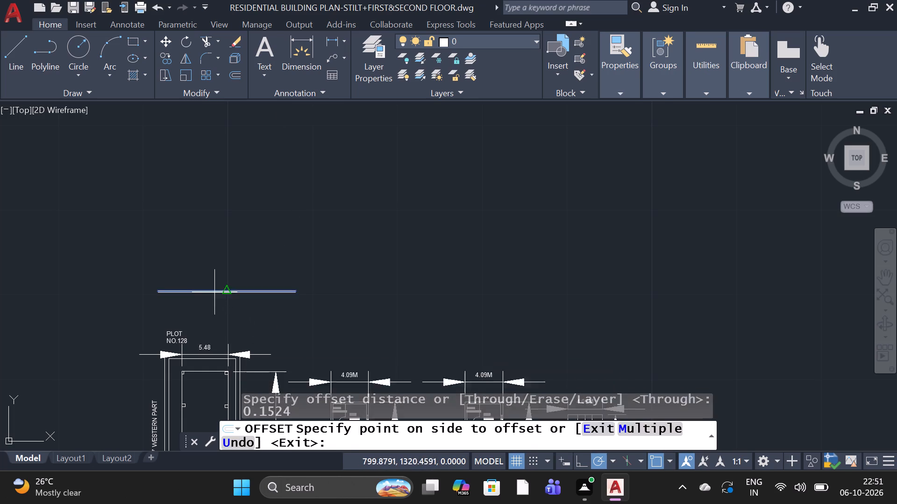
{"action": "left_click", "coordinate": [206, 260]}
{"action": "scroll", "coordinate": [200, 278], "scroll_direction": "up", "scroll_amount": 3}
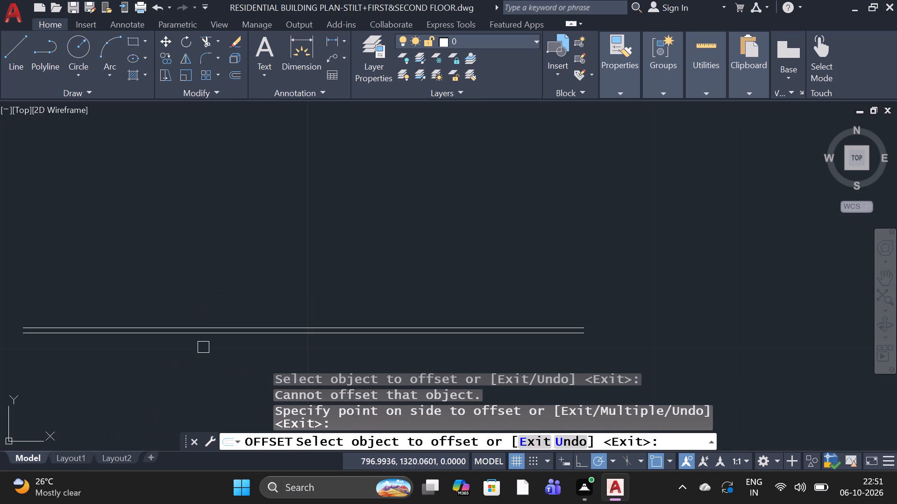
{"action": "key", "text": "space"}
Offset the upper line of the narrow pair above the parking plan upward by 0.914.
{"action": "key", "text": "space"}
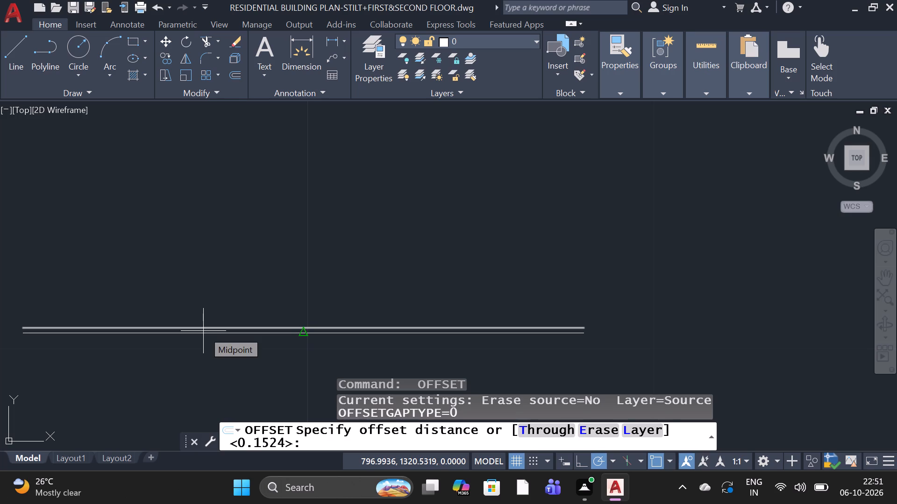
{"action": "type", "text": "0."}
{"action": "key", "text": "9"}
{"action": "key", "text": "1"}
{"action": "key", "text": "4"}
{"action": "key", "text": "space"}
{"action": "scroll", "coordinate": [206, 331], "scroll_direction": "up", "scroll_amount": 3}
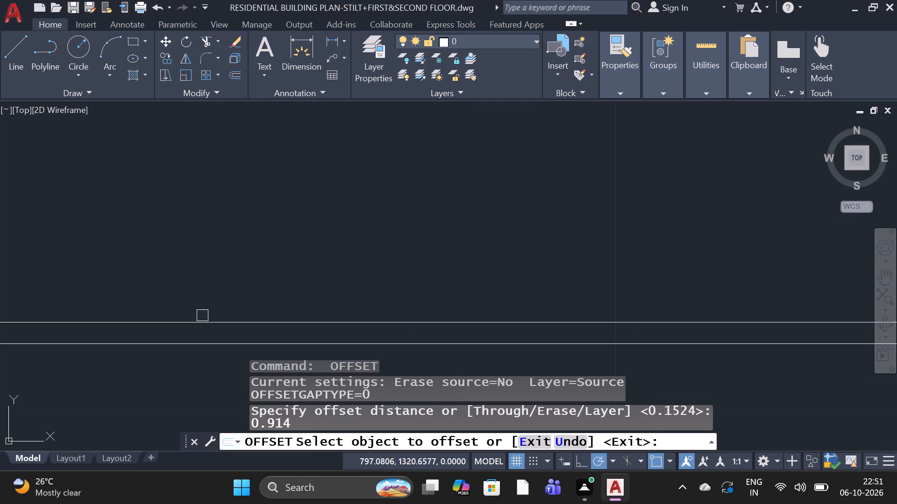
{"action": "left_click", "coordinate": [203, 318]}
{"action": "left_click", "coordinate": [202, 278]}
{"action": "scroll", "coordinate": [205, 278], "scroll_direction": "down", "scroll_amount": 2}
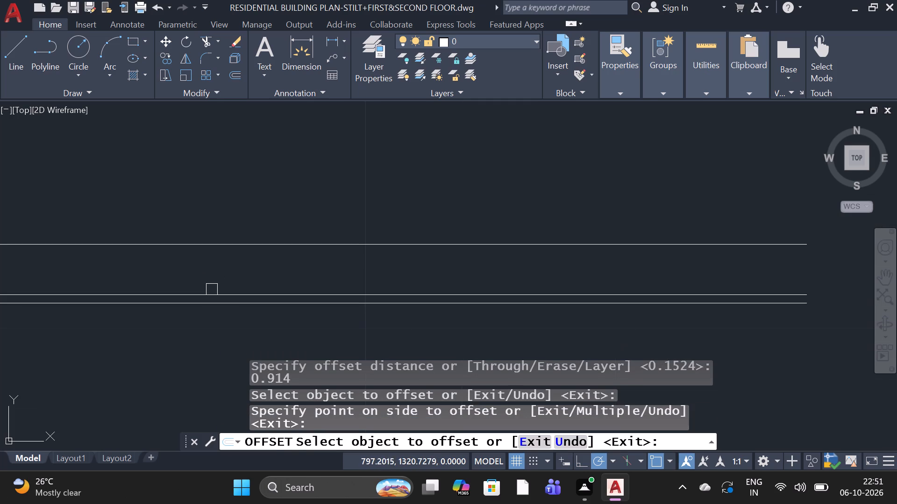
{"action": "scroll", "coordinate": [217, 299], "scroll_direction": "down", "scroll_amount": 2}
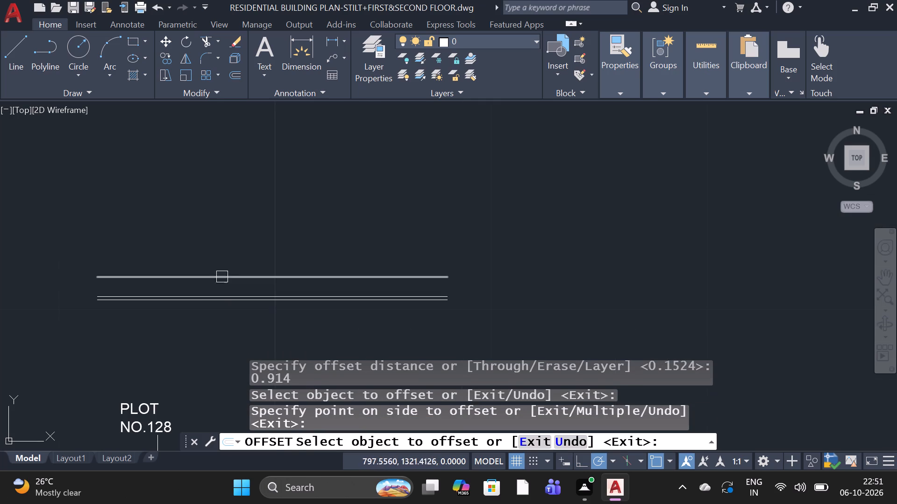
{"action": "scroll", "coordinate": [221, 266], "scroll_direction": "up", "scroll_amount": 1}
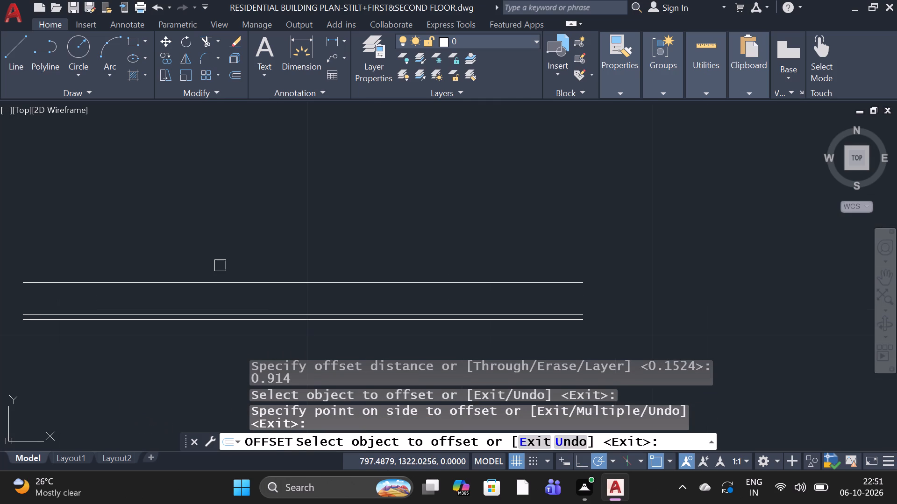
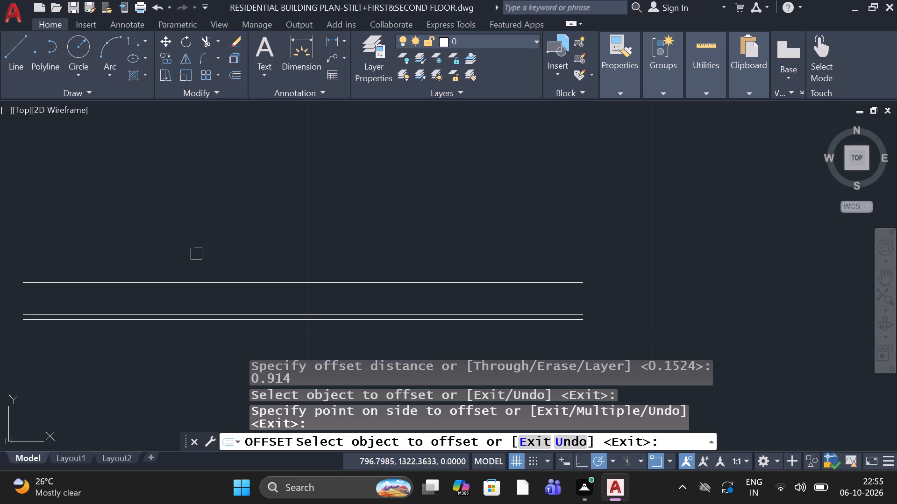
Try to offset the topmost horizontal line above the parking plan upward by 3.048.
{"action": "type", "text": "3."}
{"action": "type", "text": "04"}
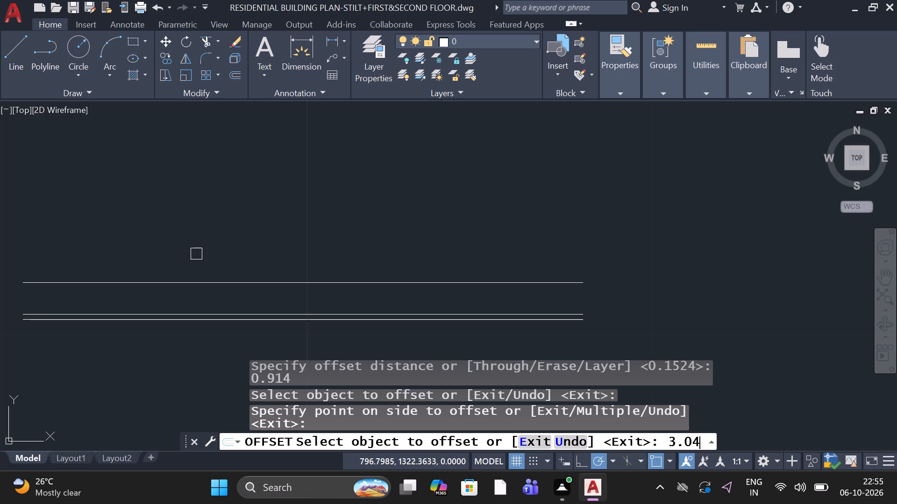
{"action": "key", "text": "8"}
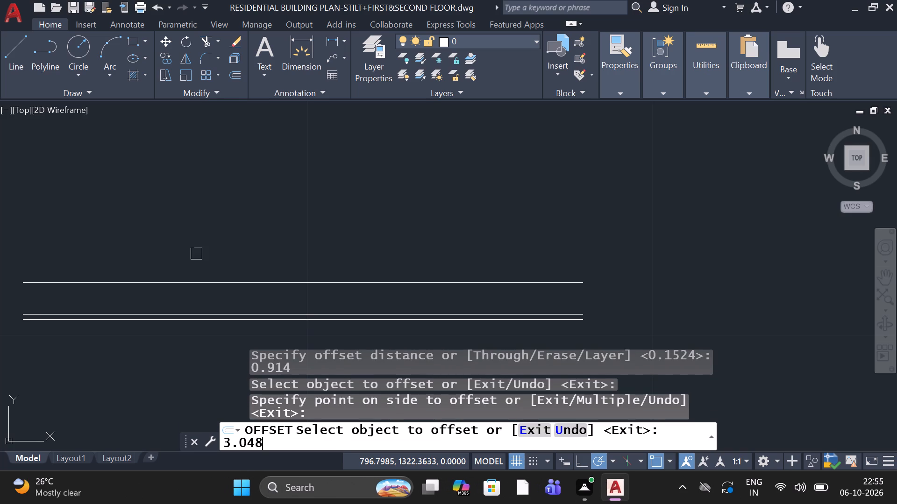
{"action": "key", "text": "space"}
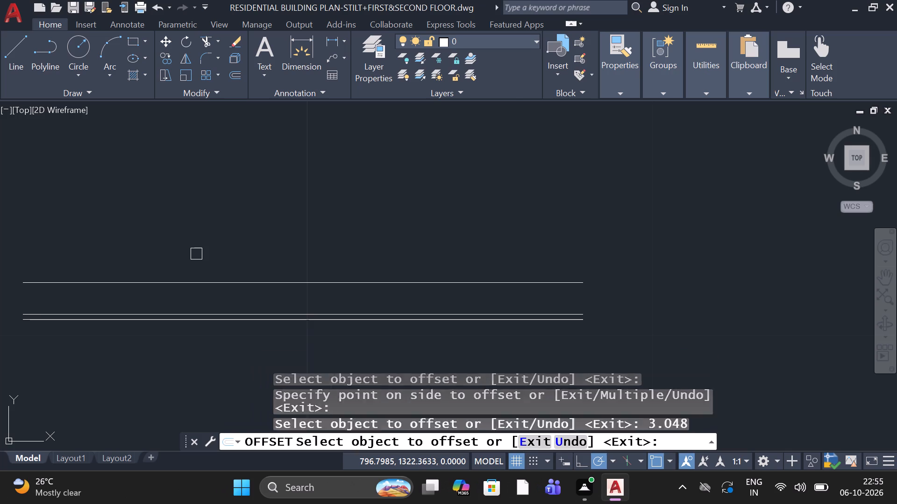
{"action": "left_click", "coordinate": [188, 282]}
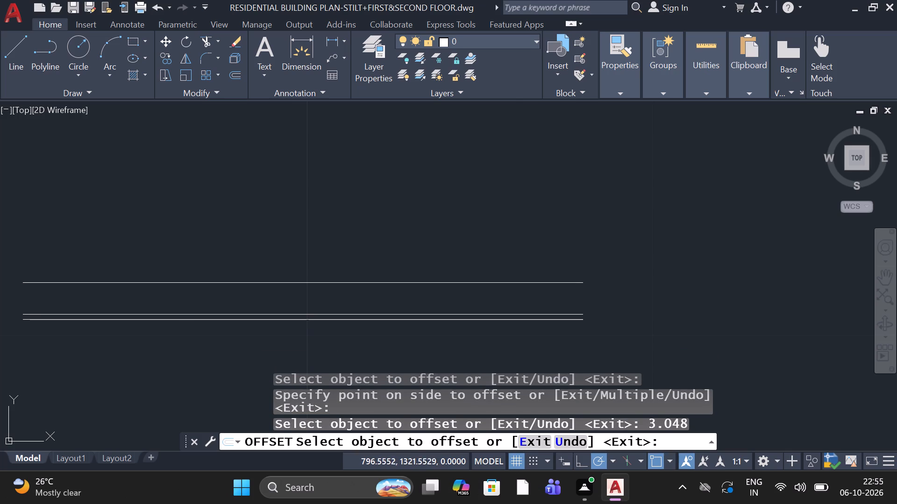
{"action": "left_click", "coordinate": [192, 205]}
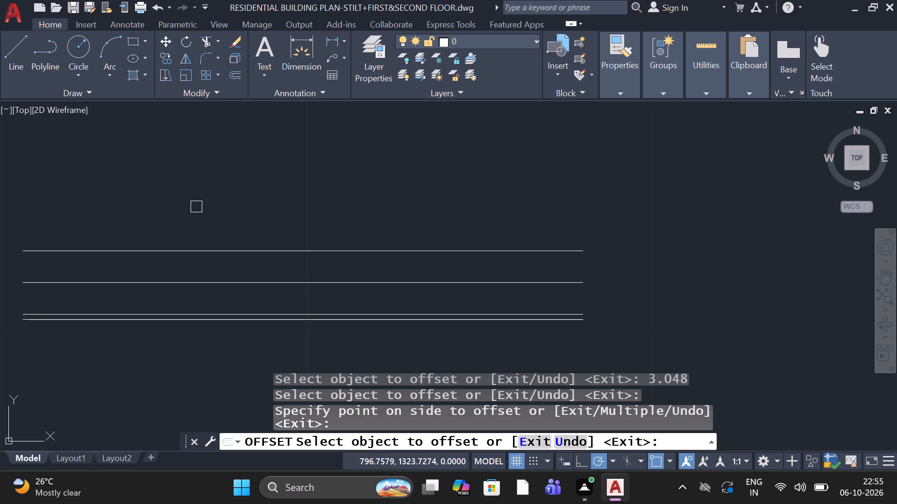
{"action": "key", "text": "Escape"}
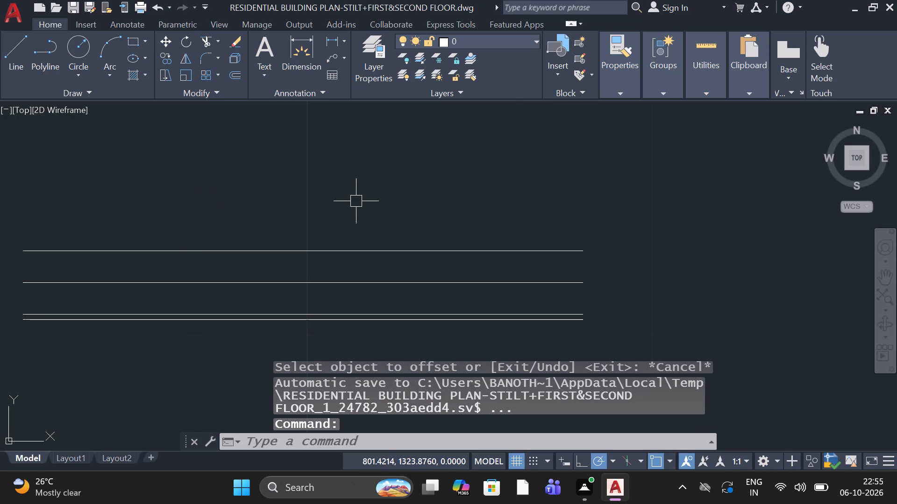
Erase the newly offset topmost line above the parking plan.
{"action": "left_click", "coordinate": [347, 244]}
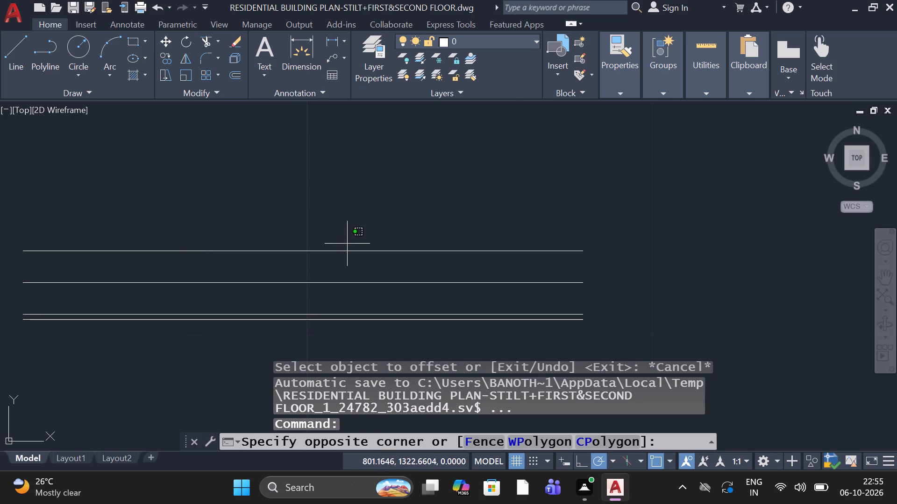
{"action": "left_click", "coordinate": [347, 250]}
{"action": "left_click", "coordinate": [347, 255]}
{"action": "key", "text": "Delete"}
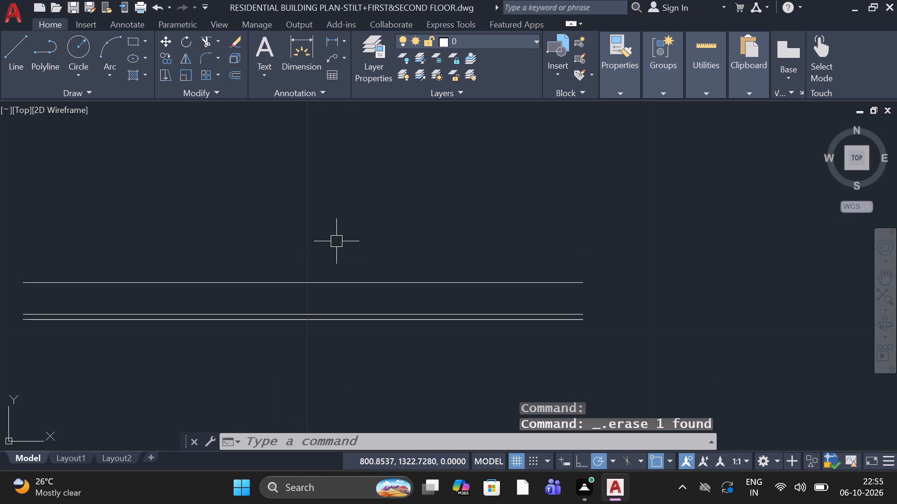
Offset the topmost remaining horizontal line above the parking plan upward by 3.048.
{"action": "key", "text": "o"}
{"action": "key", "text": "space"}
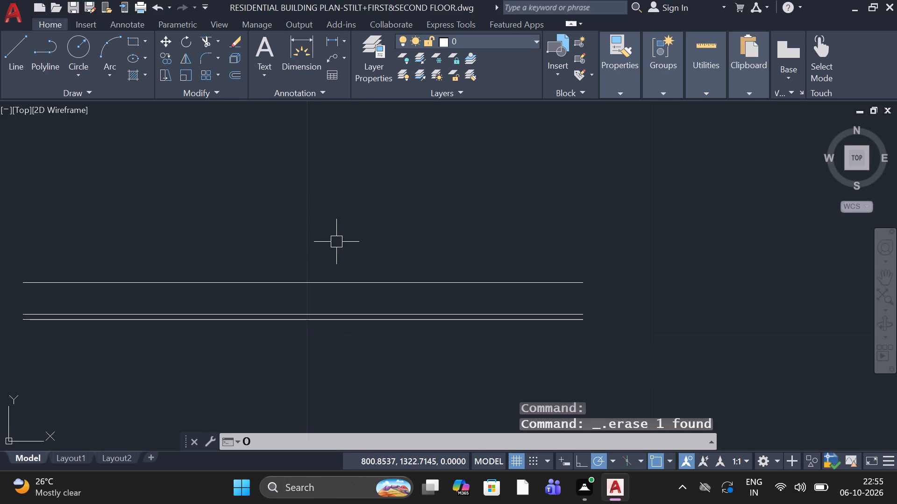
{"action": "key", "text": "0"}
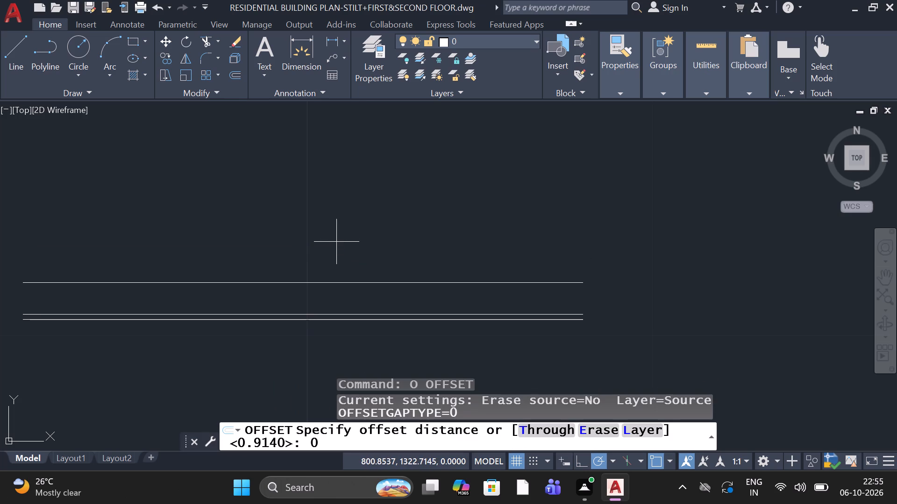
{"action": "key", "text": "BackSpace"}
{"action": "key", "text": "3"}
{"action": "key", "text": "period"}
{"action": "key", "text": "0"}
{"action": "key", "text": "4"}
{"action": "key", "text": "8"}
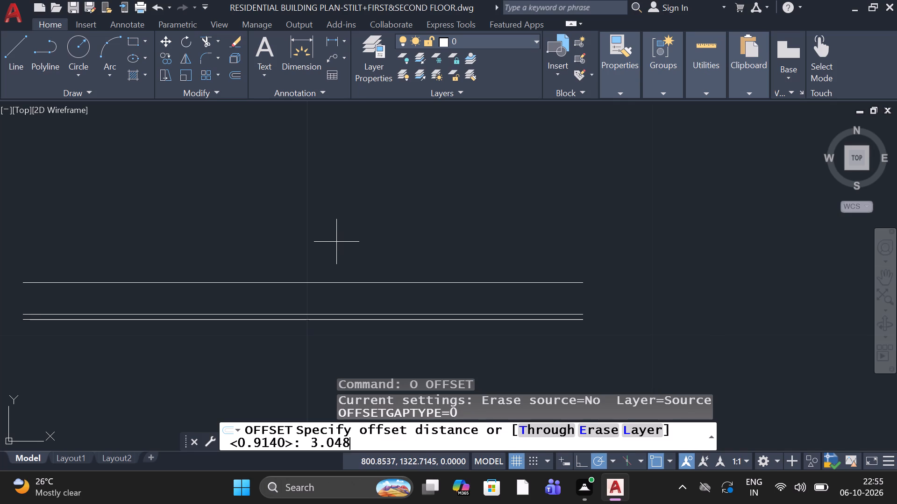
{"action": "key", "text": "space"}
{"action": "left_click", "coordinate": [332, 287]}
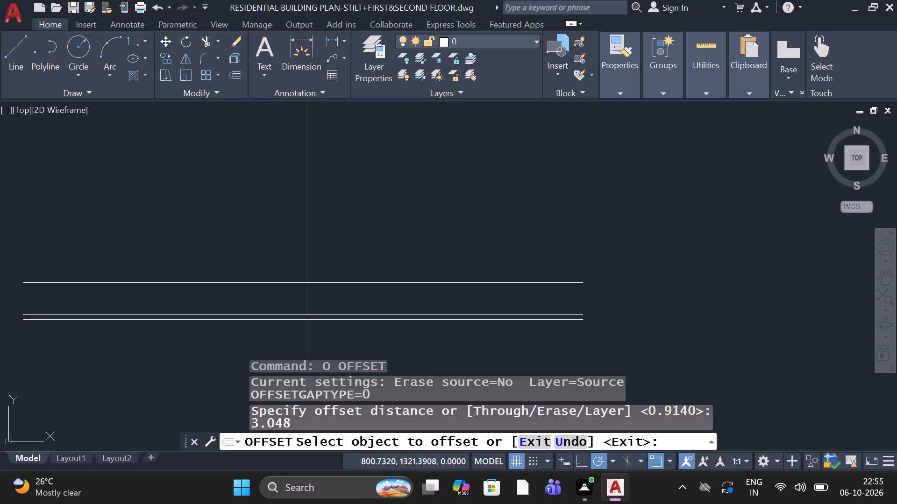
{"action": "left_click", "coordinate": [335, 238]}
{"action": "scroll", "coordinate": [335, 238], "scroll_direction": "down", "scroll_amount": 2}
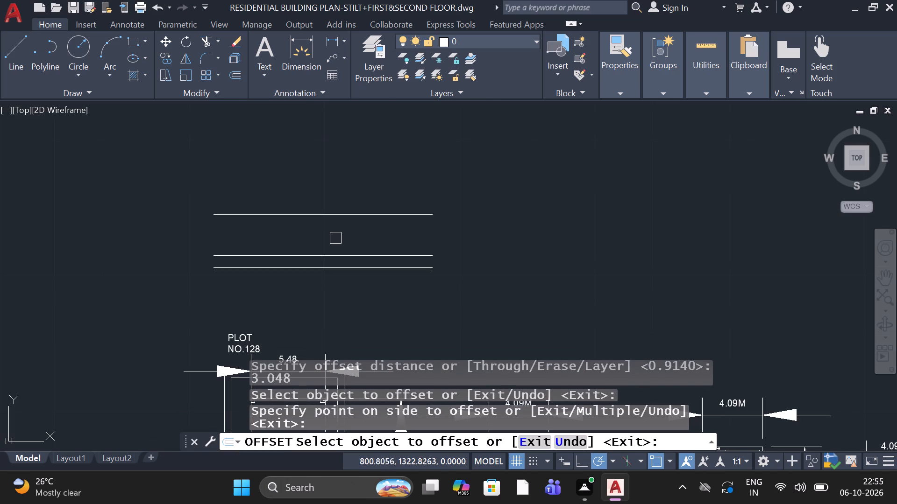
{"action": "key", "text": "space"}
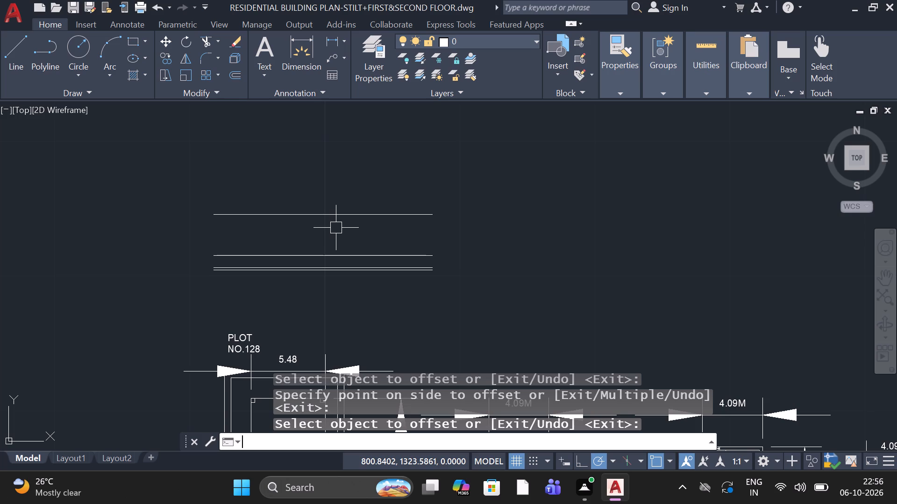
Offset the topmost horizontal line above the parking plan upward by 0.914.
{"action": "key", "text": "space"}
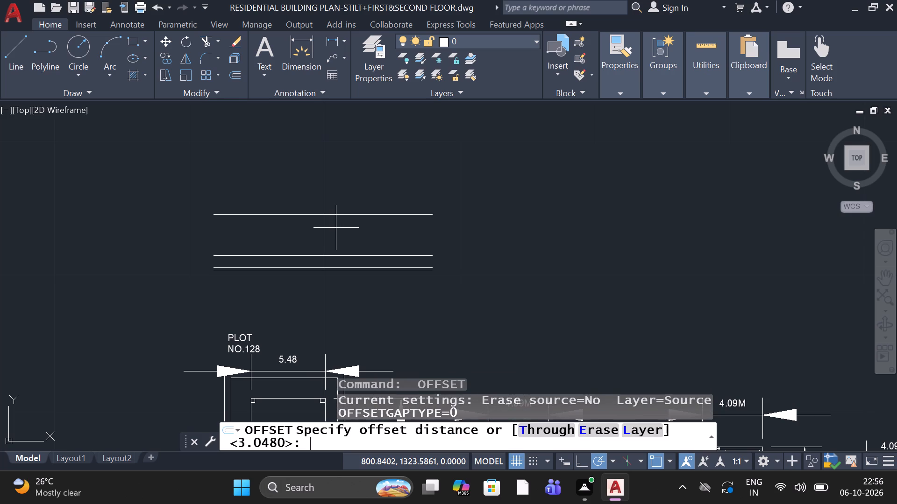
{"action": "key", "text": "0"}
{"action": "key", "text": "period"}
{"action": "key", "text": "9"}
{"action": "key", "text": "1"}
{"action": "key", "text": "4"}
{"action": "key", "text": "space"}
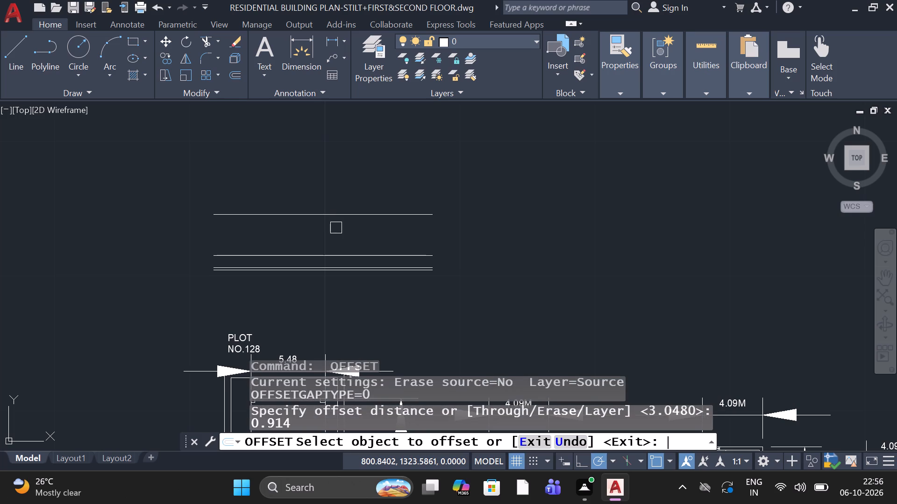
{"action": "left_click", "coordinate": [301, 210]}
{"action": "left_click", "coordinate": [286, 152]}
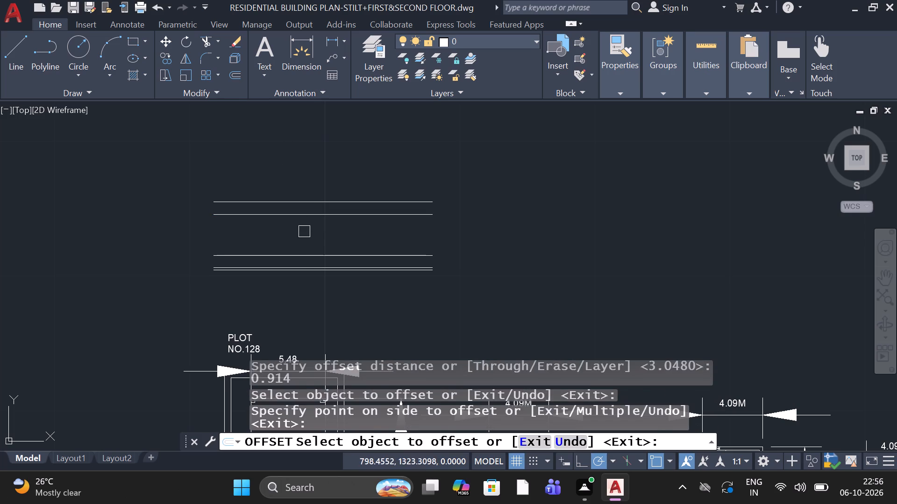
{"action": "scroll", "coordinate": [309, 241], "scroll_direction": "down", "scroll_amount": 2}
{"action": "scroll", "coordinate": [330, 221], "scroll_direction": "up", "scroll_amount": 4}
{"action": "scroll", "coordinate": [330, 221], "scroll_direction": "down", "scroll_amount": 2}
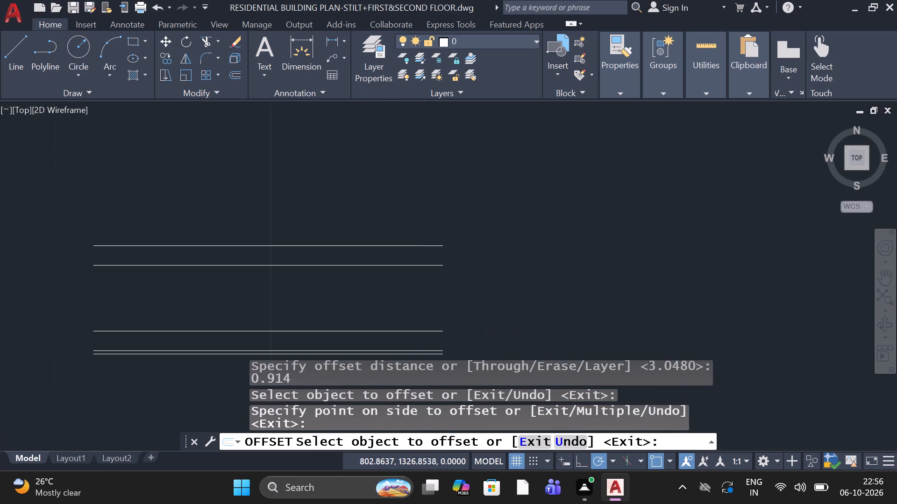
{"action": "scroll", "coordinate": [335, 235], "scroll_direction": "up", "scroll_amount": 2}
{"action": "scroll", "coordinate": [343, 203], "scroll_direction": "down", "scroll_amount": 2}
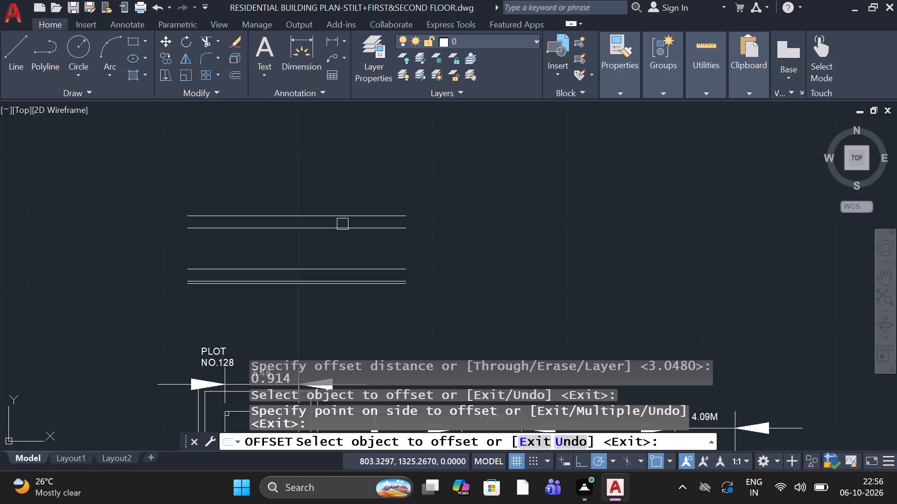
{"action": "scroll", "coordinate": [338, 249], "scroll_direction": "up", "scroll_amount": 1}
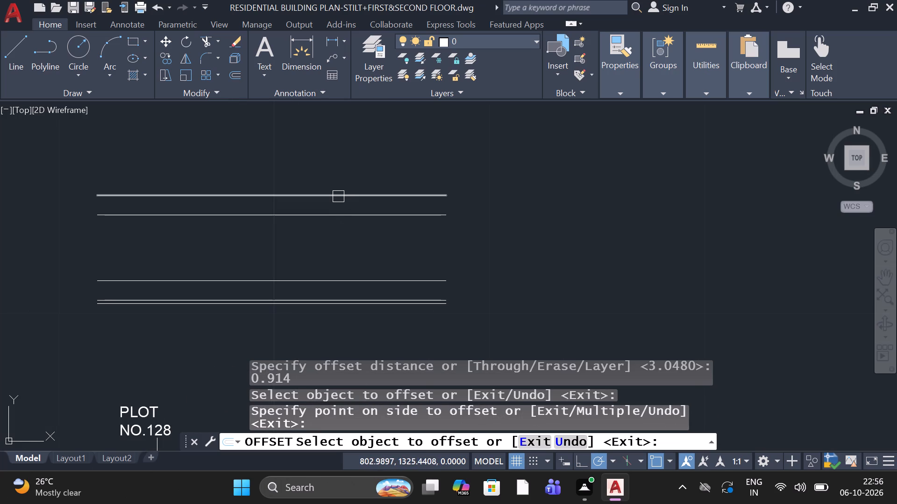
{"action": "scroll", "coordinate": [338, 196], "scroll_direction": "up", "scroll_amount": 2}
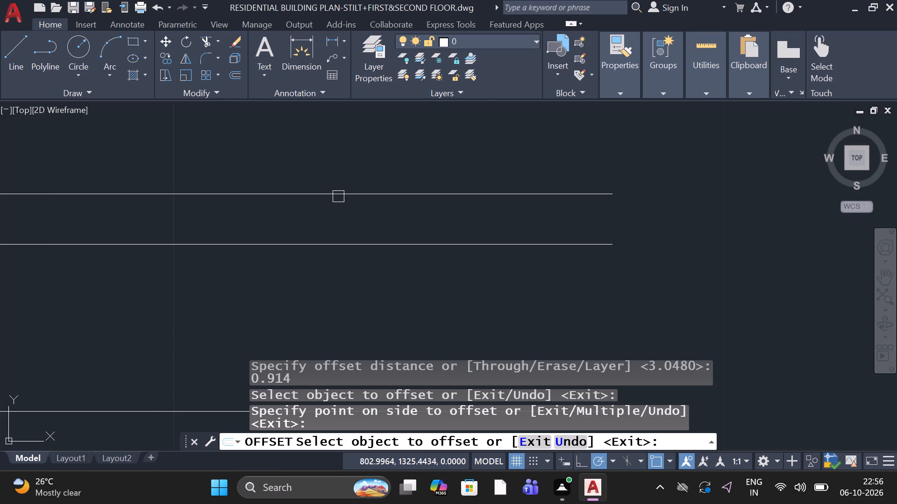
{"action": "key", "text": "space"}
Offset the topmost horizontal line downward by 0.1524 to make a narrow double line at the top of the linework.
{"action": "key", "text": "space"}
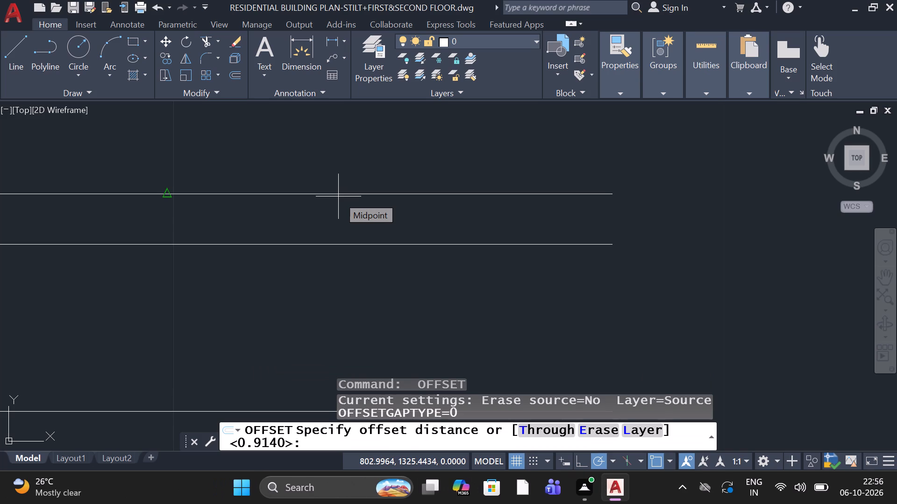
{"action": "type", "text": "0."}
{"action": "key", "text": "1"}
{"action": "type", "text": "52"}
{"action": "key", "text": "4"}
{"action": "key", "text": "space"}
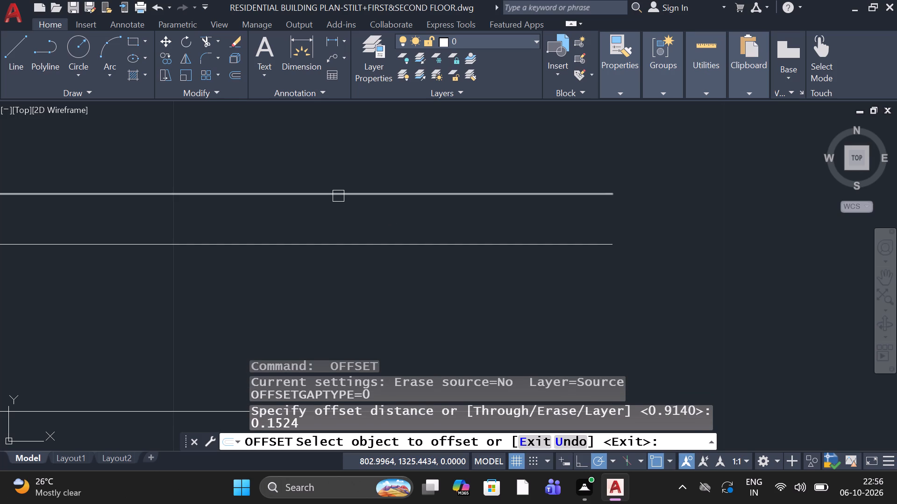
{"action": "left_click", "coordinate": [338, 196]}
{"action": "left_click", "coordinate": [342, 211]}
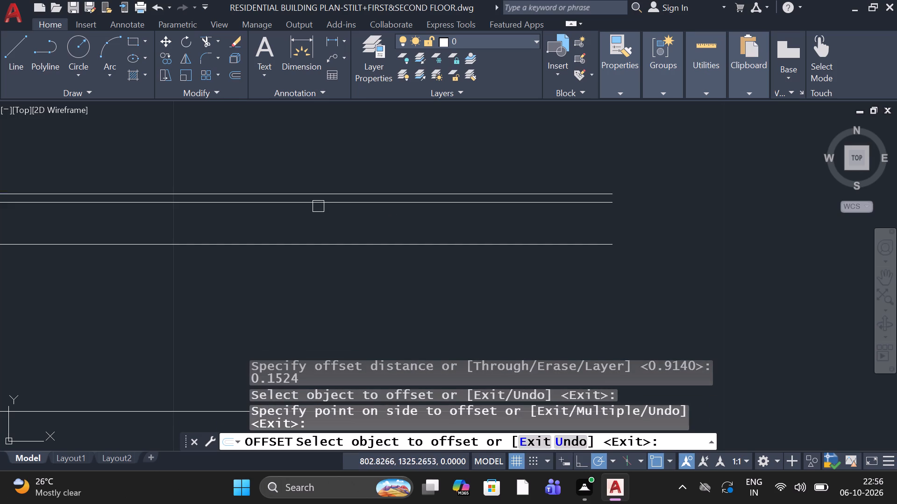
{"action": "scroll", "coordinate": [250, 147], "scroll_direction": "down", "scroll_amount": 2}
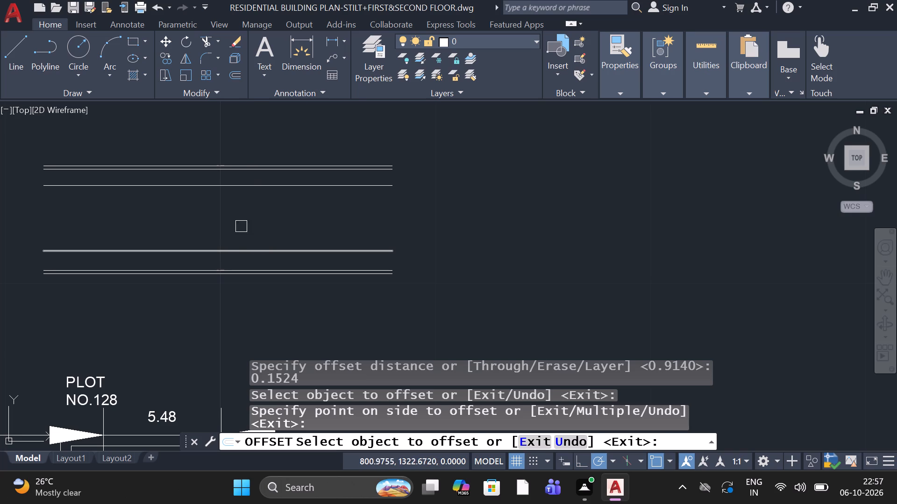
{"action": "scroll", "coordinate": [219, 146], "scroll_direction": "down", "scroll_amount": 2}
{"action": "scroll", "coordinate": [220, 147], "scroll_direction": "up", "scroll_amount": 4}
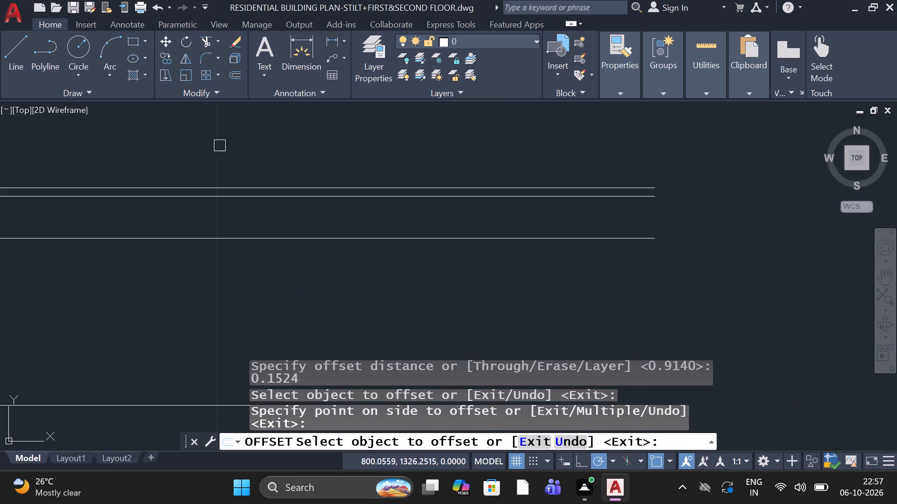
{"action": "key", "text": "space"}
Offset the topmost horizontal line above the parking plan upward by 0.914.
{"action": "key", "text": "space"}
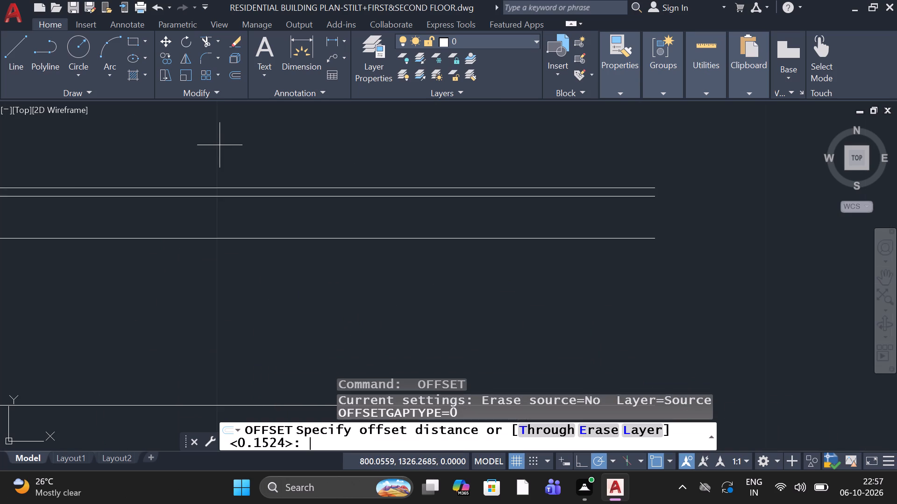
{"action": "type", "text": "0."}
{"action": "type", "text": "914"}
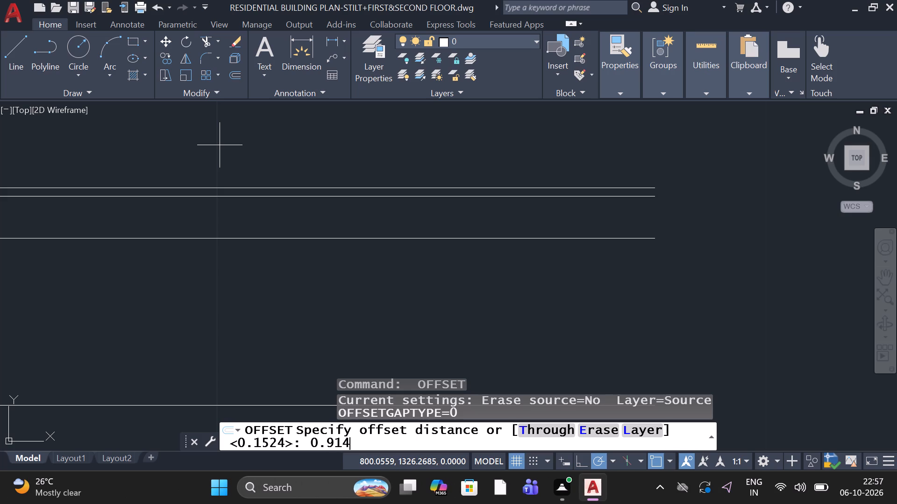
{"action": "key", "text": "space"}
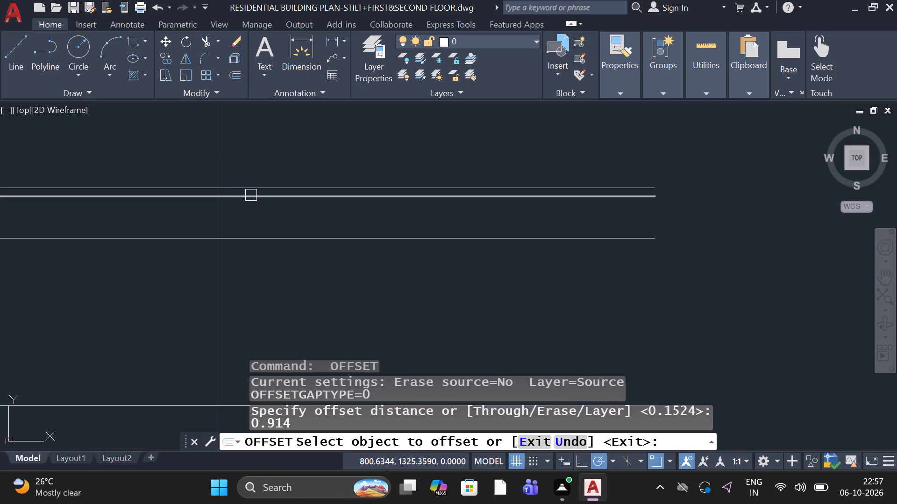
{"action": "left_click", "coordinate": [241, 189]}
{"action": "left_click", "coordinate": [248, 153]}
{"action": "scroll", "coordinate": [248, 153], "scroll_direction": "down", "scroll_amount": 1}
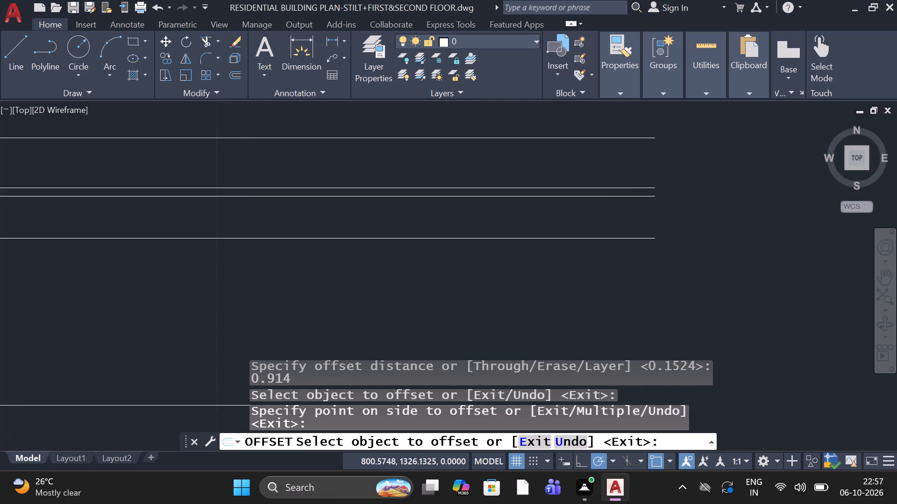
{"action": "scroll", "coordinate": [248, 153], "scroll_direction": "down", "scroll_amount": 1}
{"action": "scroll", "coordinate": [257, 128], "scroll_direction": "up", "scroll_amount": 4}
{"action": "scroll", "coordinate": [249, 127], "scroll_direction": "down", "scroll_amount": 2}
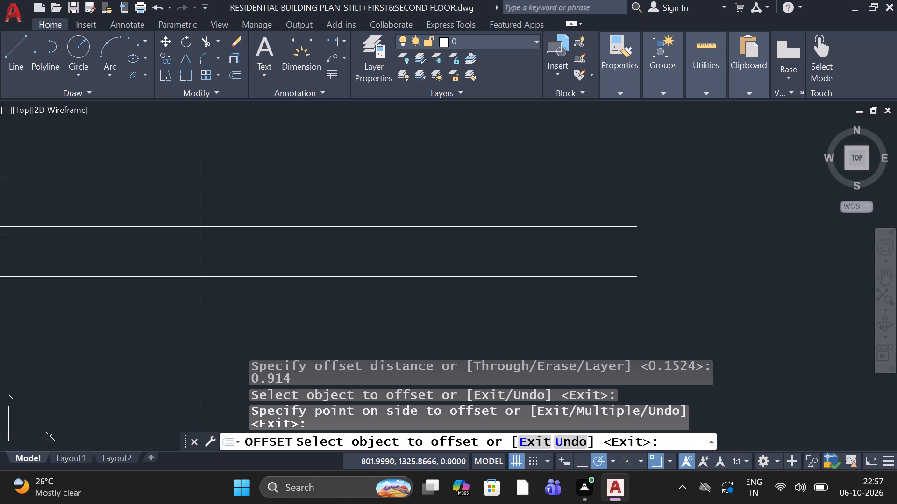
{"action": "key", "text": "space"}
Offset the new topmost horizontal line above the parking plan upward by 3.048.
{"action": "key", "text": "space"}
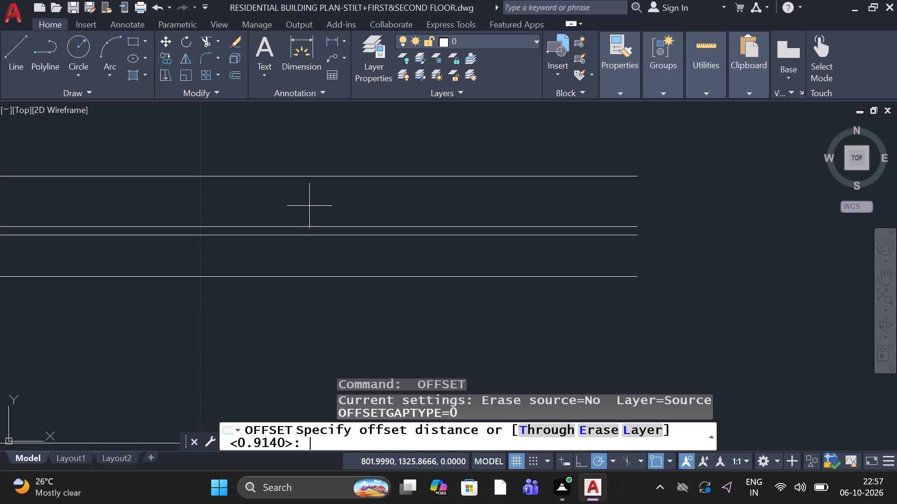
{"action": "key", "text": "3"}
{"action": "key", "text": "period"}
{"action": "type", "text": "04"}
{"action": "type", "text": "8"}
{"action": "key", "text": "space"}
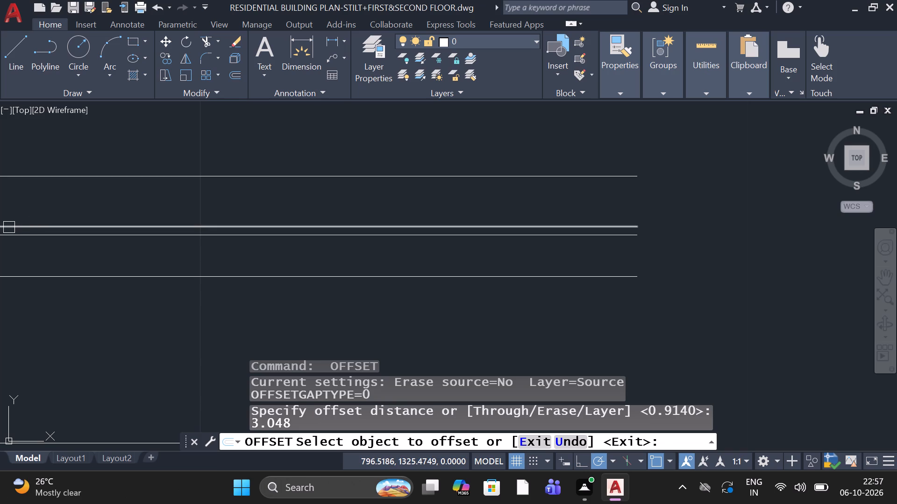
{"action": "left_click", "coordinate": [198, 181]}
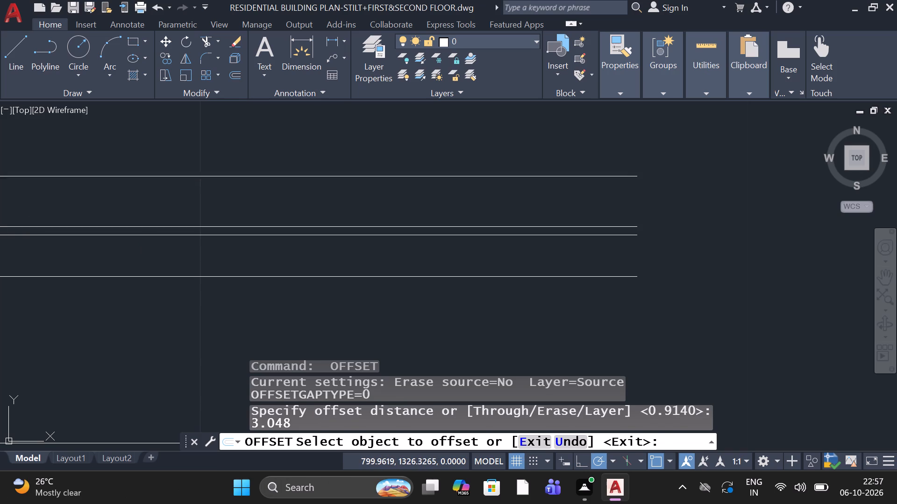
{"action": "scroll", "coordinate": [185, 147], "scroll_direction": "down", "scroll_amount": 3}
{"action": "left_click", "coordinate": [182, 134]}
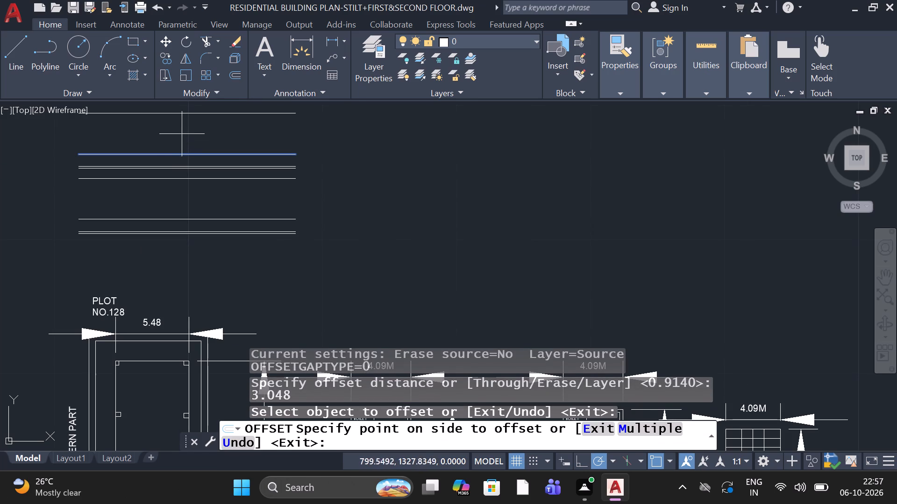
{"action": "scroll", "coordinate": [195, 145], "scroll_direction": "down", "scroll_amount": 2}
{"action": "scroll", "coordinate": [176, 121], "scroll_direction": "up", "scroll_amount": 4}
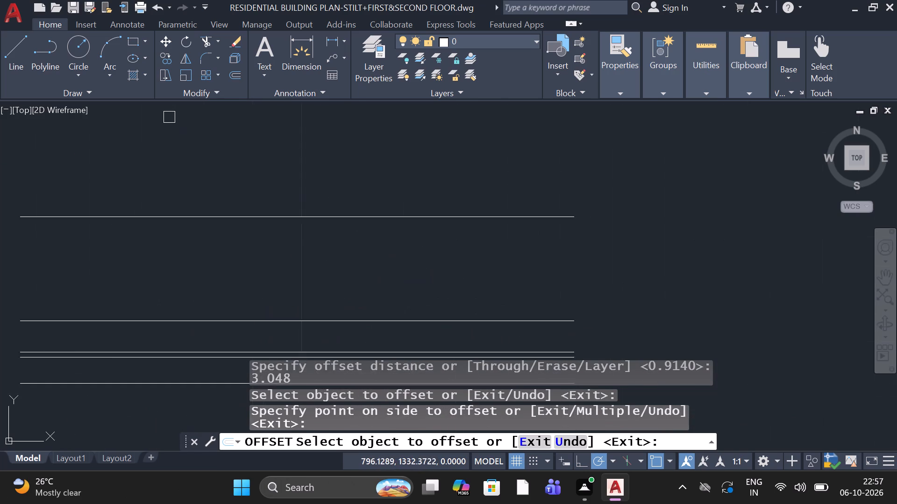
{"action": "scroll", "coordinate": [169, 117], "scroll_direction": "down", "scroll_amount": 4}
{"action": "scroll", "coordinate": [183, 93], "scroll_direction": "up", "scroll_amount": 2}
{"action": "scroll", "coordinate": [223, 108], "scroll_direction": "up", "scroll_amount": 4}
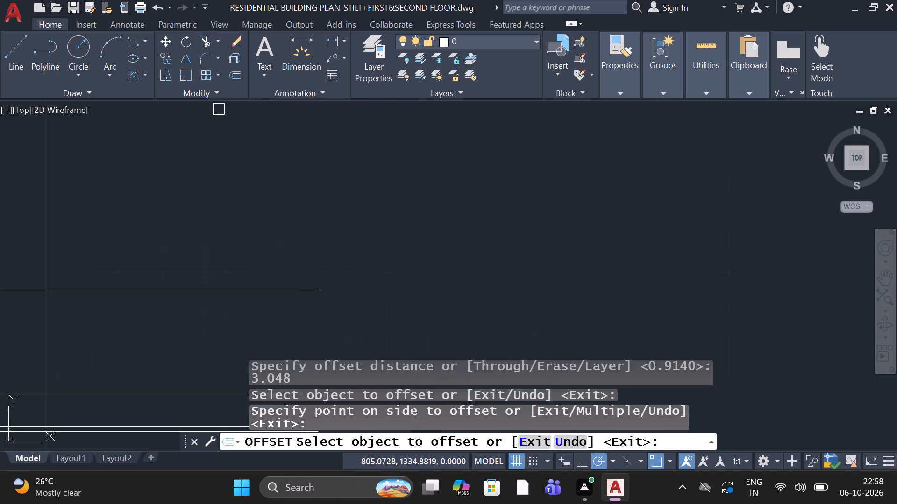
{"action": "scroll", "coordinate": [219, 110], "scroll_direction": "down", "scroll_amount": 2}
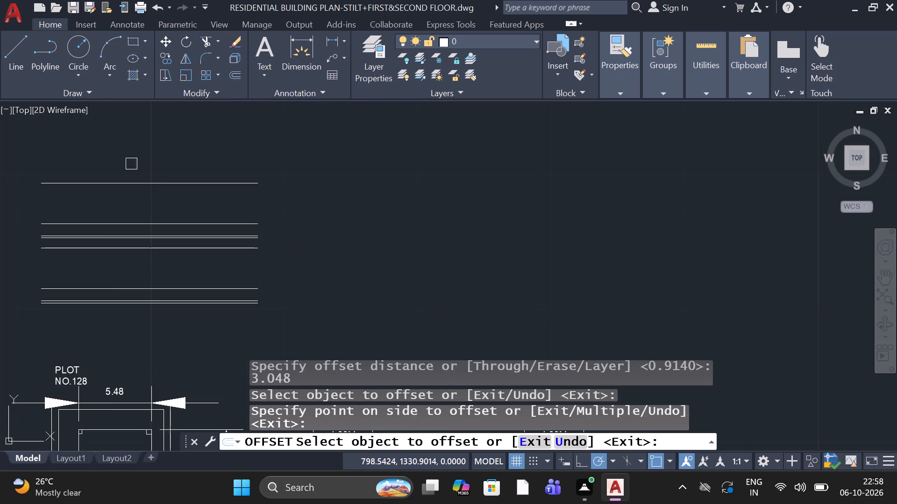
{"action": "scroll", "coordinate": [59, 159], "scroll_direction": "up", "scroll_amount": 1}
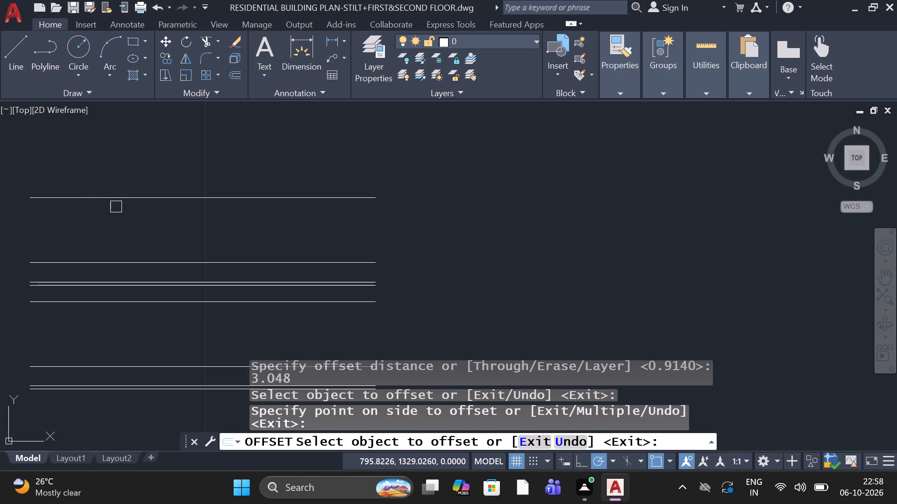
{"action": "key", "text": "space"}
Offset the topmost horizontal line of the linework upward by 0.914.
{"action": "key", "text": "space"}
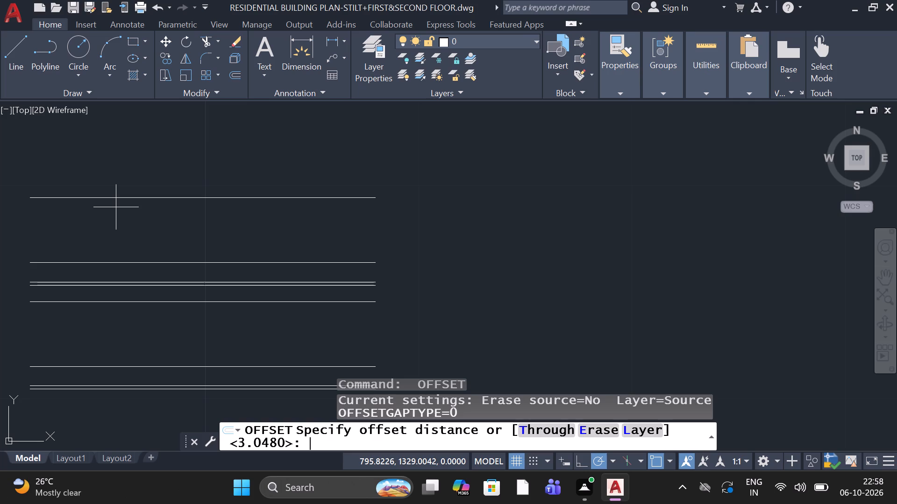
{"action": "type", "text": "0."}
{"action": "key", "text": "9"}
{"action": "key", "text": "1"}
{"action": "key", "text": "4"}
{"action": "key", "text": "space"}
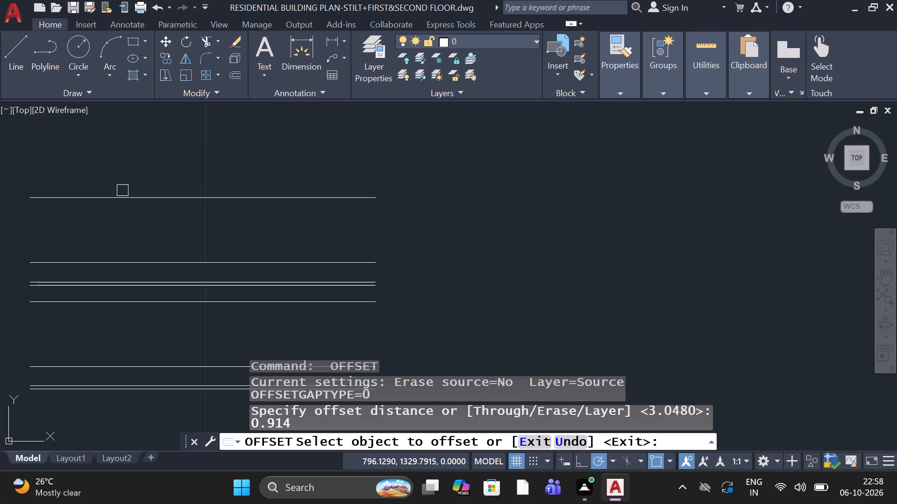
{"action": "left_click", "coordinate": [123, 196]}
{"action": "left_click", "coordinate": [164, 150]}
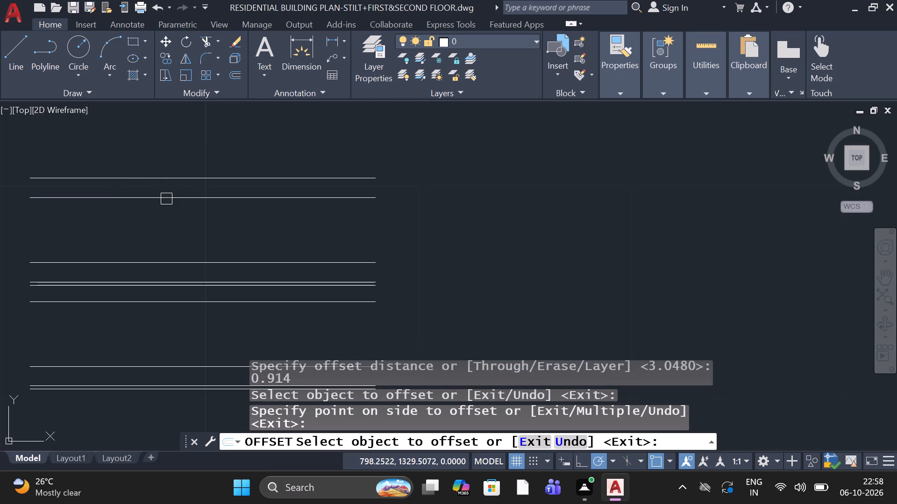
{"action": "key", "text": "space"}
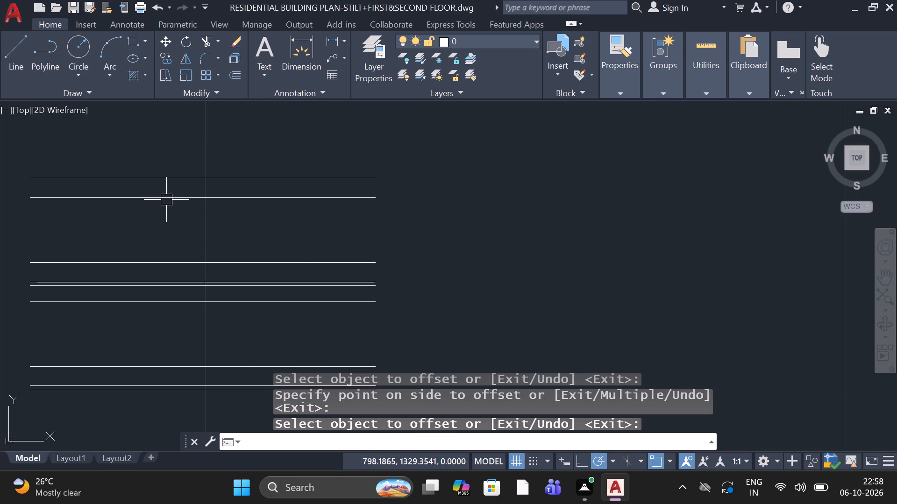
Offset the topmost horizontal line by 0.1524, once upward and once downward, making a narrow set of three parallel lines.
{"action": "key", "text": "space"}
{"action": "type", "text": "0."}
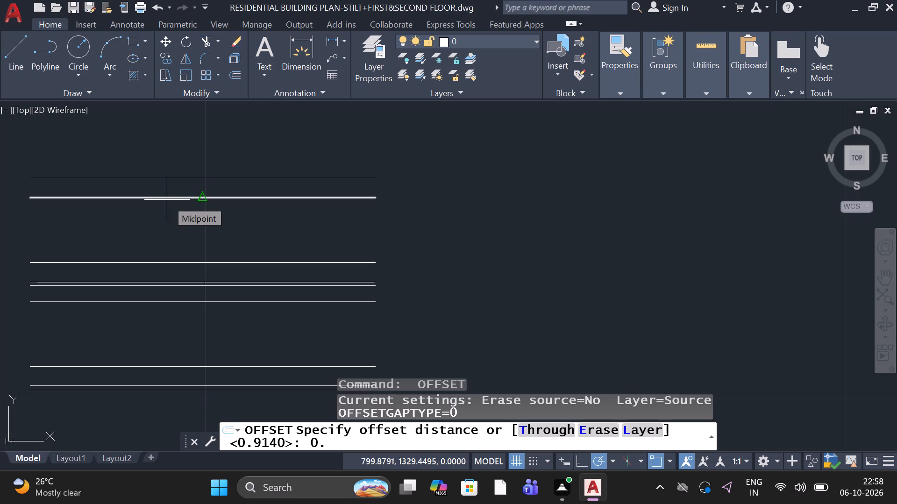
{"action": "key", "text": "1"}
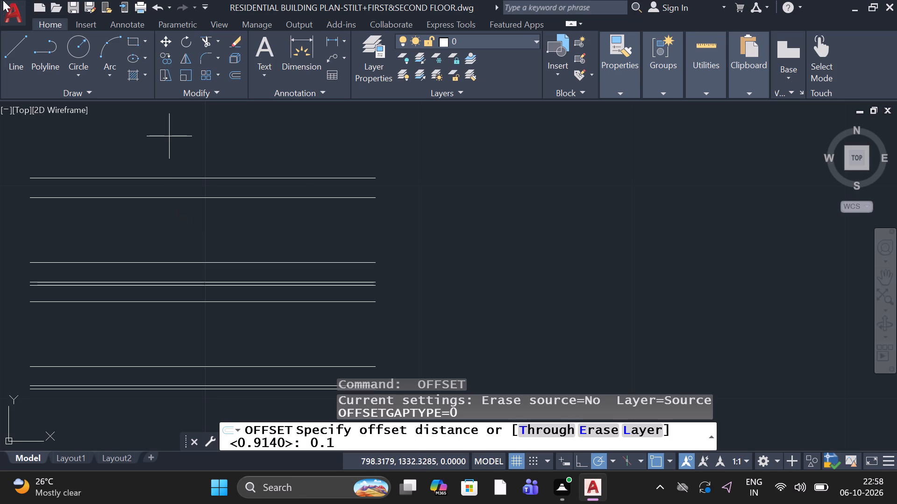
{"action": "type", "text": "524"}
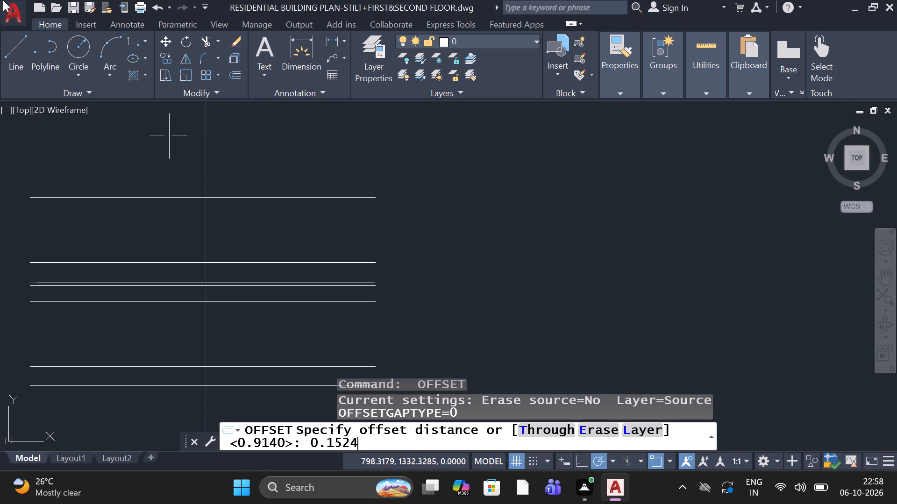
{"action": "key", "text": "space"}
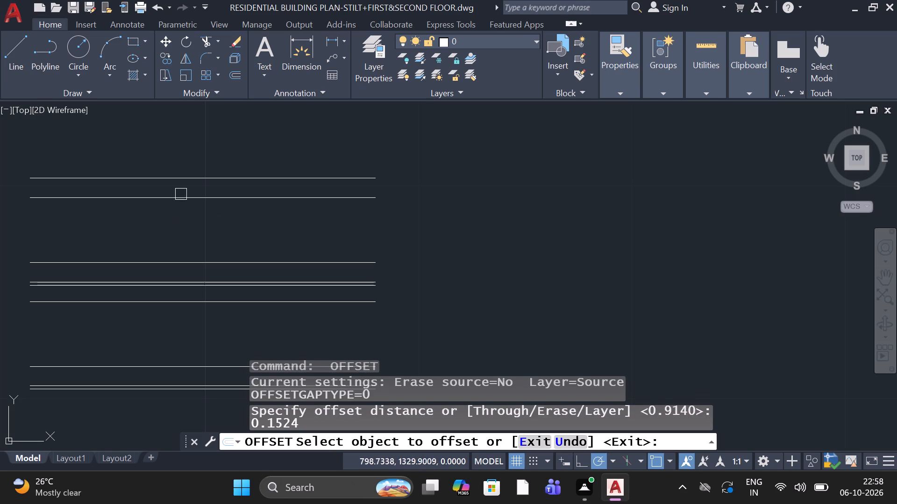
{"action": "left_click", "coordinate": [171, 177]}
{"action": "left_click", "coordinate": [170, 158]}
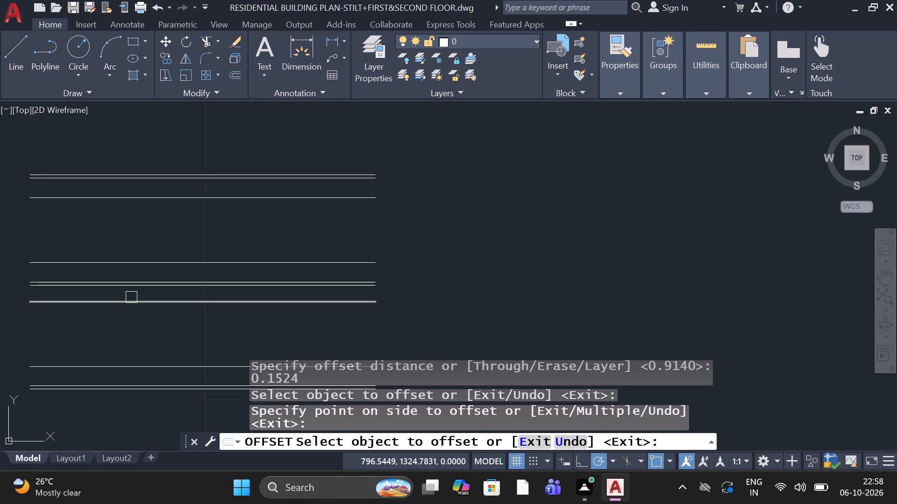
{"action": "scroll", "coordinate": [138, 187], "scroll_direction": "up", "scroll_amount": 2}
{"action": "left_click", "coordinate": [145, 170]}
{"action": "left_click", "coordinate": [143, 184]}
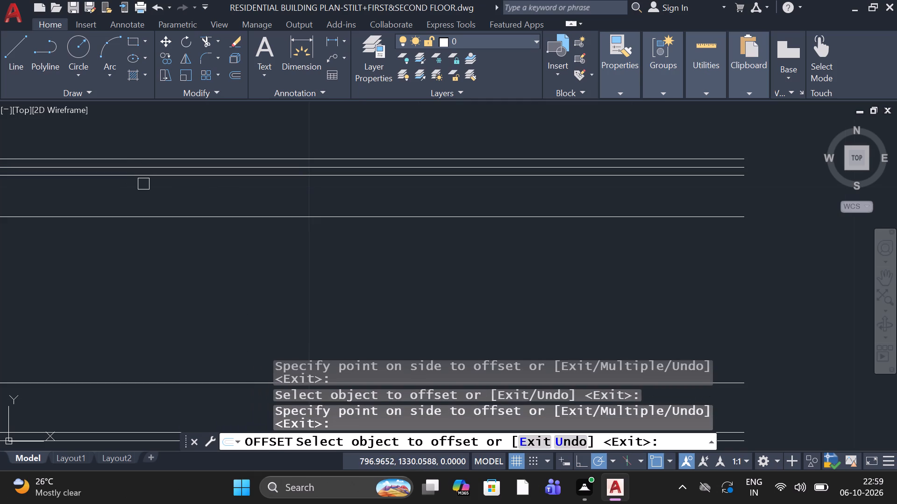
{"action": "key", "text": "space"}
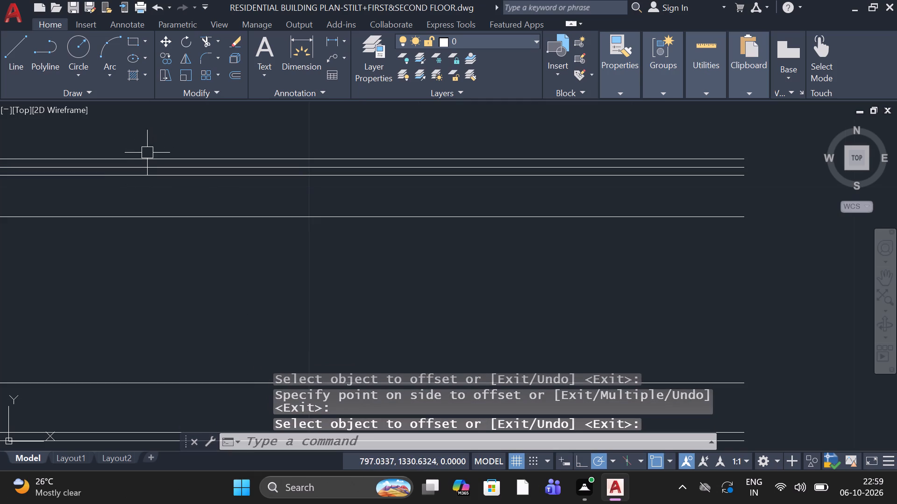
Erase the uppermost of the three closely spaced lines at the top of the linework.
{"action": "left_click", "coordinate": [145, 161]}
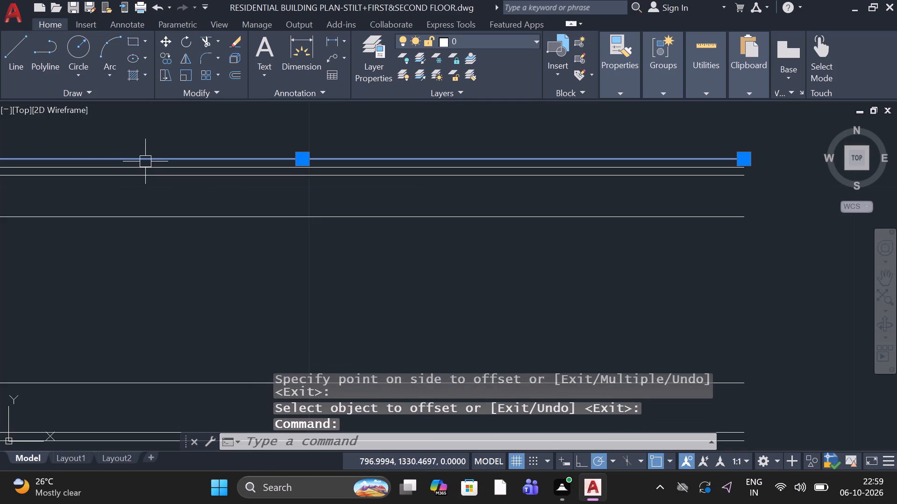
{"action": "key", "text": "Delete"}
Draw a vertical line about 9.75 long closing the left ends, from the lowest horizontal line up to the second-highest one.
{"action": "scroll", "coordinate": [135, 168], "scroll_direction": "down", "scroll_amount": 3}
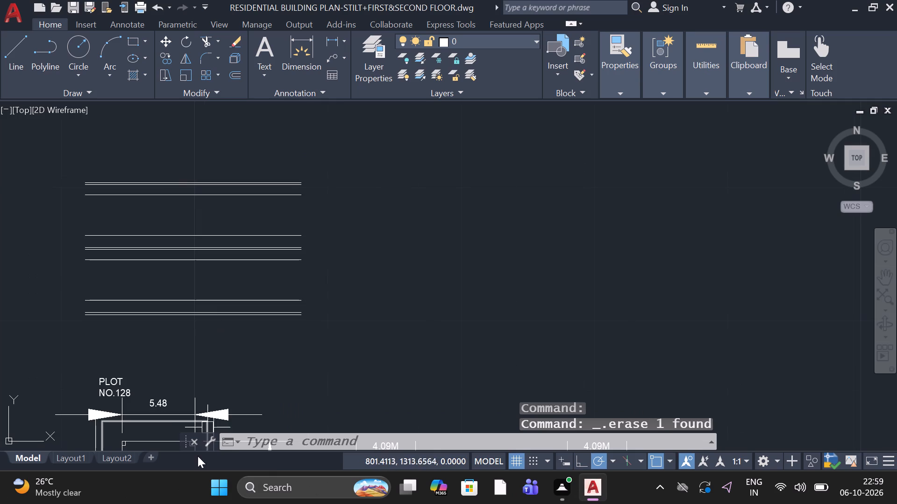
{"action": "scroll", "coordinate": [66, 325], "scroll_direction": "up", "scroll_amount": 1}
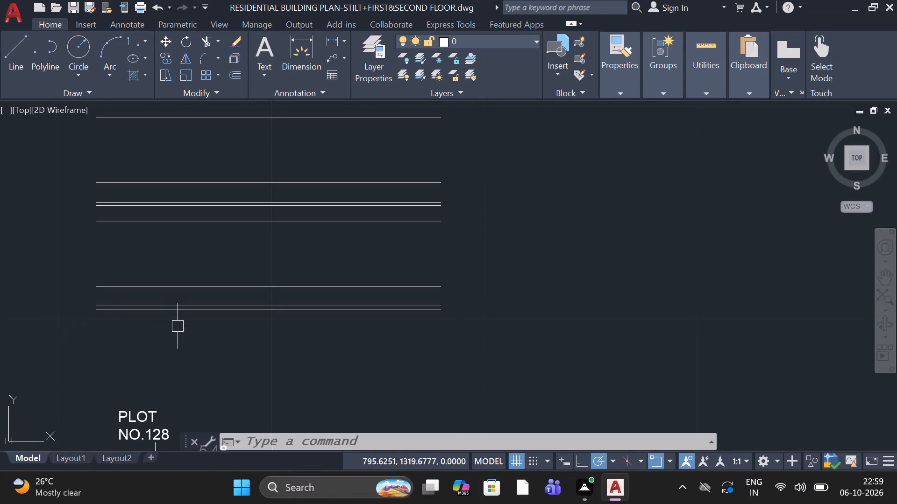
{"action": "scroll", "coordinate": [178, 326], "scroll_direction": "down", "scroll_amount": 1}
{"action": "scroll", "coordinate": [171, 390], "scroll_direction": "up", "scroll_amount": 1}
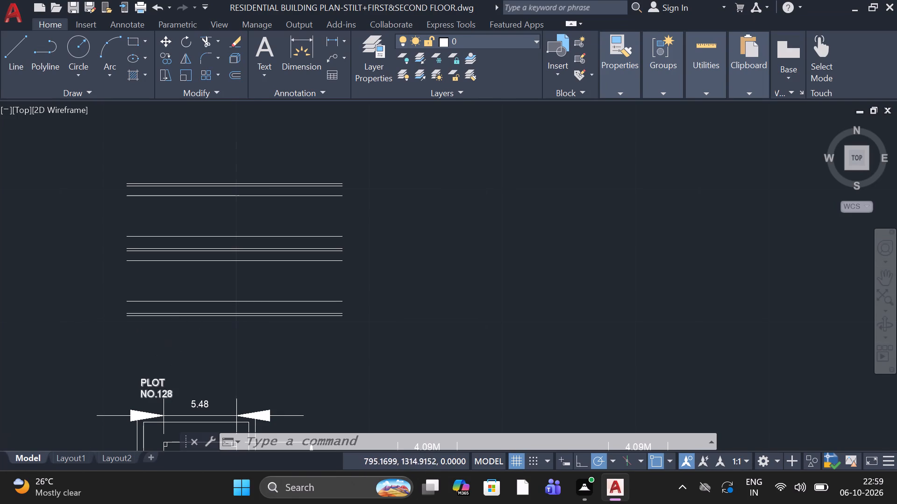
{"action": "left_click", "coordinate": [10, 63]}
{"action": "scroll", "coordinate": [236, 375], "scroll_direction": "down", "scroll_amount": 1}
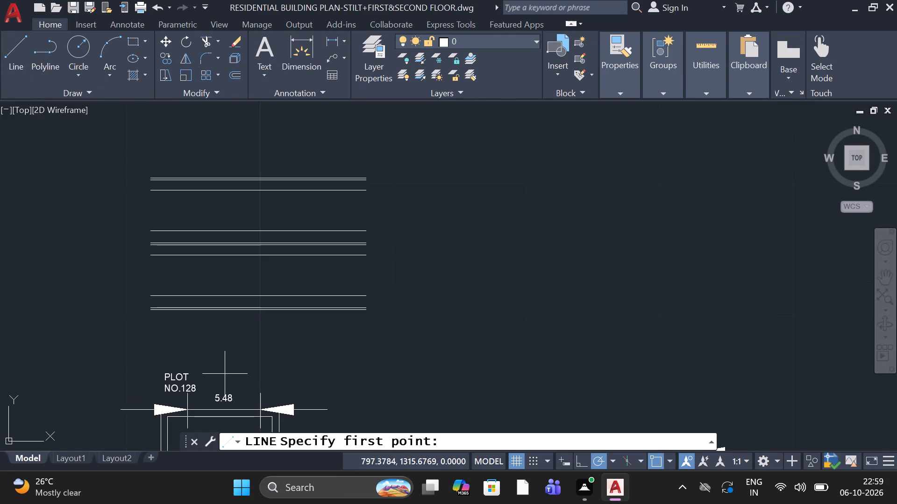
{"action": "left_click", "coordinate": [153, 309]}
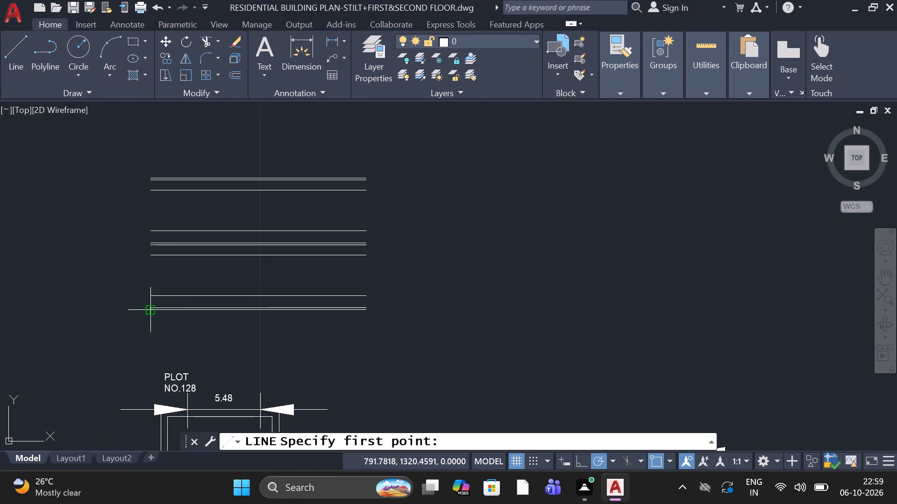
{"action": "left_click", "coordinate": [150, 182]}
{"action": "key", "text": "space"}
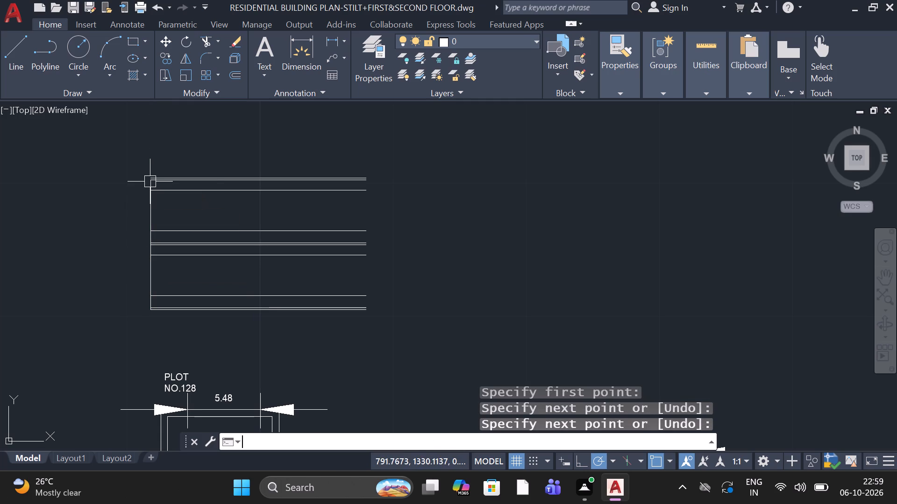
Offset the left vertical line to the right by 3.048, and offset the resulting line again by 3.048 to the right.
{"action": "type", "text": "O"}
{"action": "key", "text": "space"}
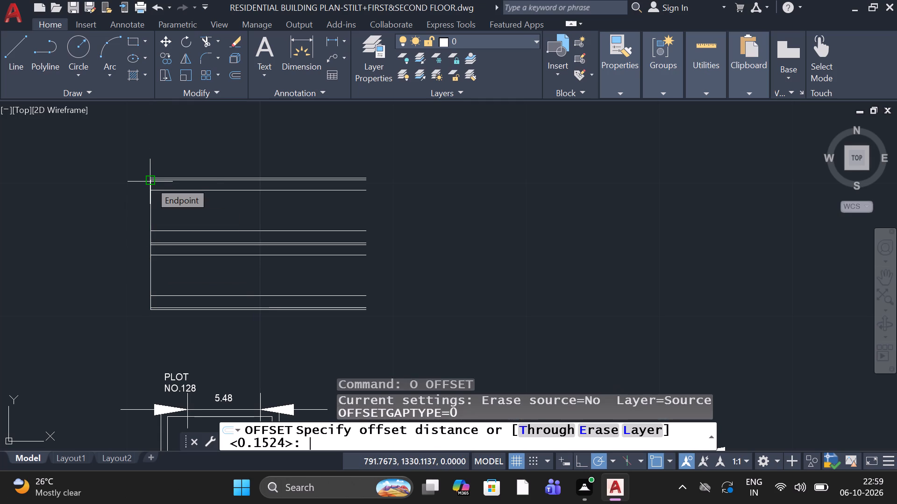
{"action": "key", "text": "3"}
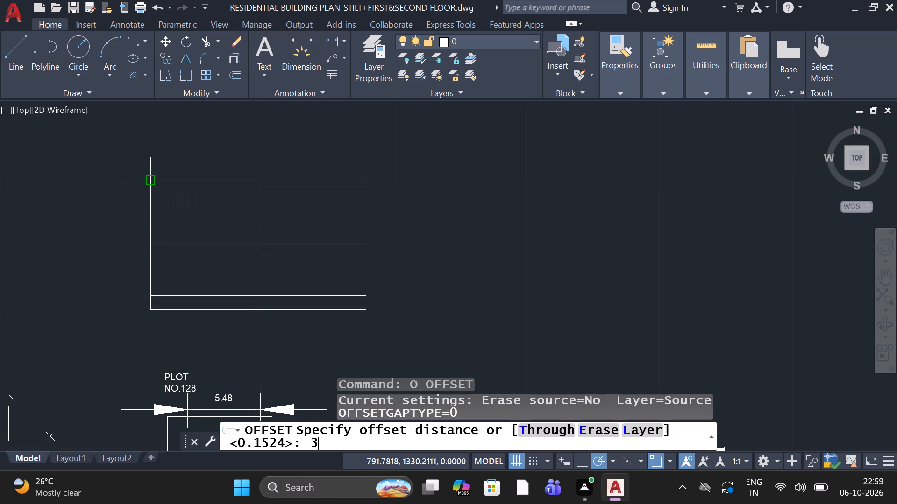
{"action": "key", "text": "period"}
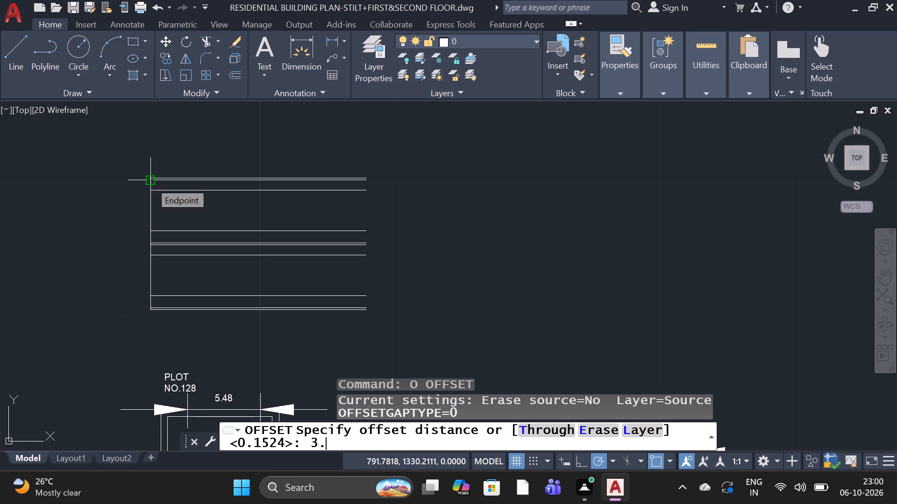
{"action": "key", "text": "0"}
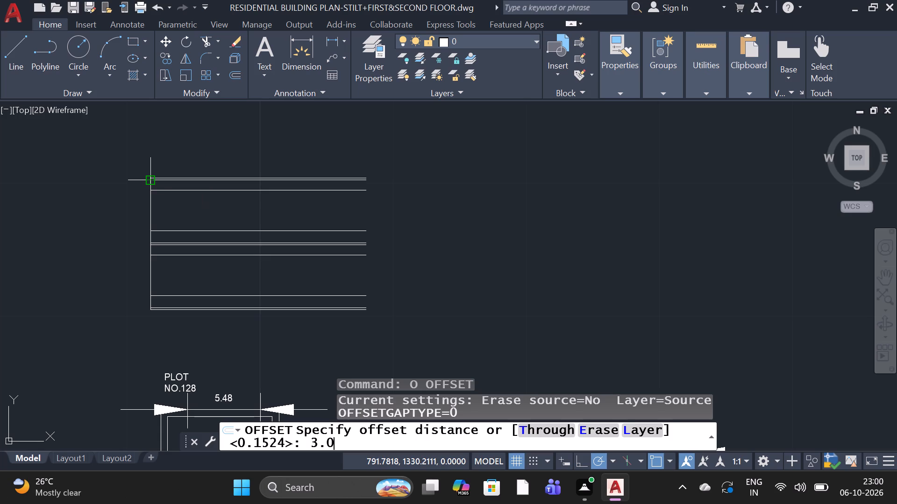
{"action": "key", "text": "4"}
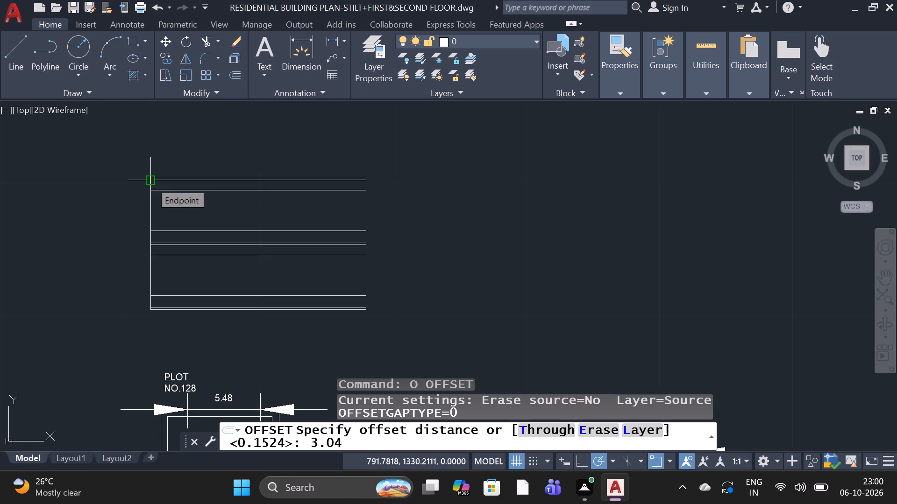
{"action": "key", "text": "8"}
{"action": "key", "text": "space"}
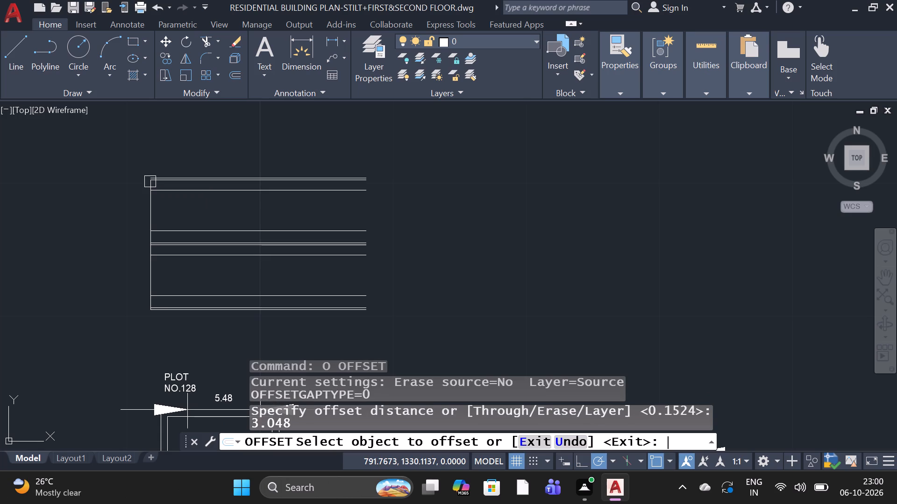
{"action": "scroll", "coordinate": [146, 224], "scroll_direction": "up", "scroll_amount": 2}
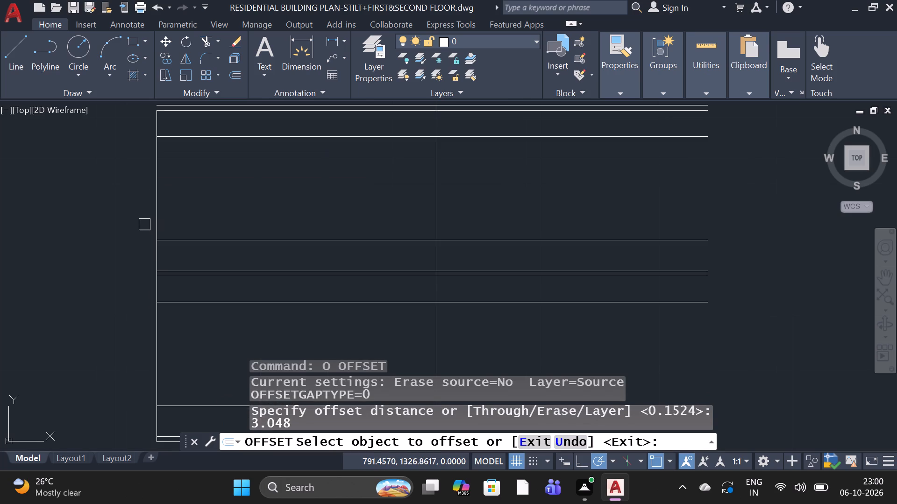
{"action": "scroll", "coordinate": [144, 224], "scroll_direction": "down", "scroll_amount": 1}
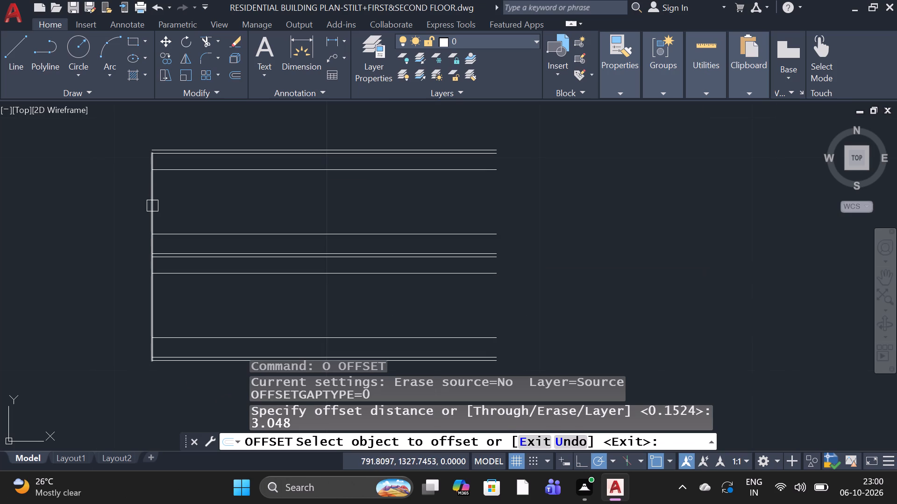
{"action": "left_click", "coordinate": [152, 206]}
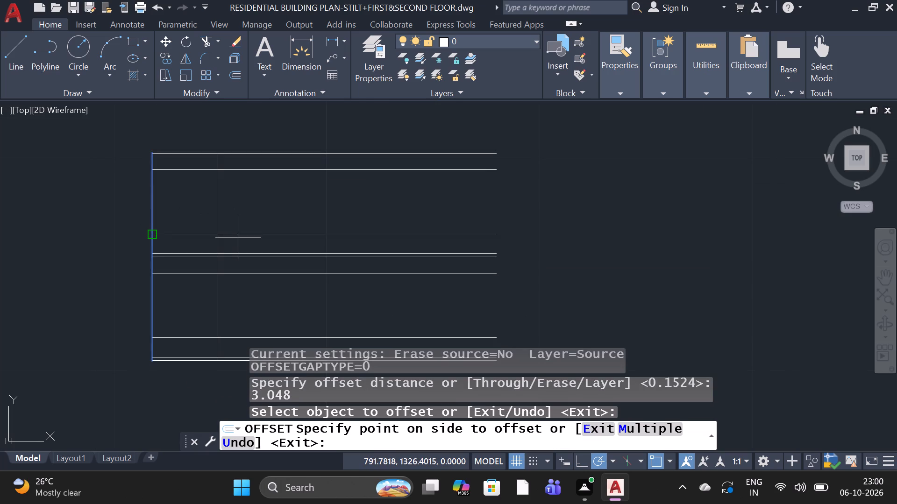
{"action": "left_click", "coordinate": [259, 210]}
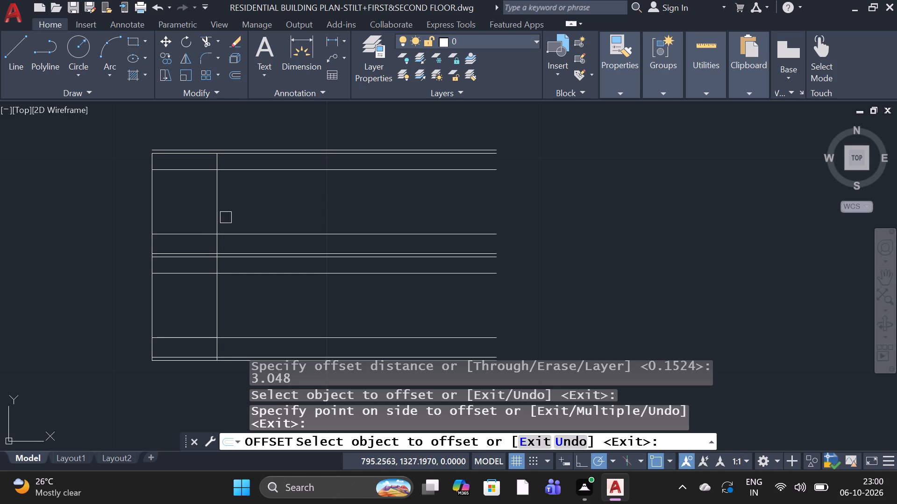
{"action": "left_click", "coordinate": [221, 225]}
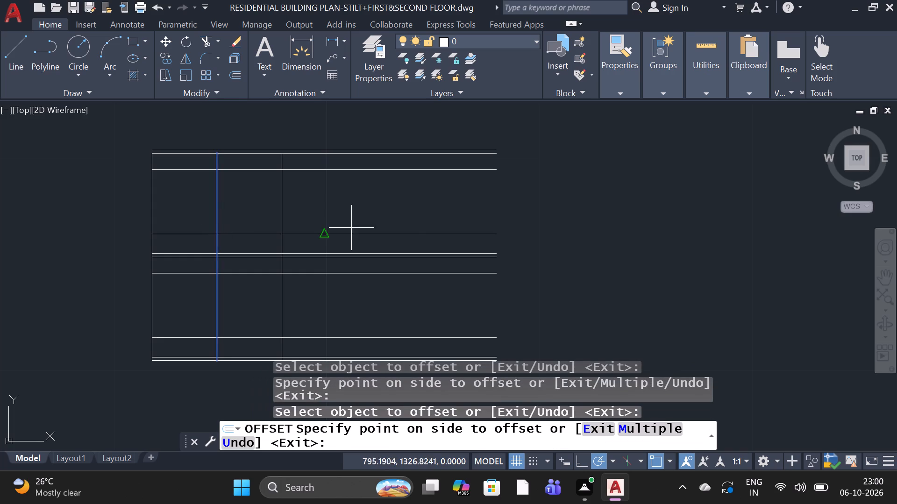
{"action": "left_click", "coordinate": [375, 201]}
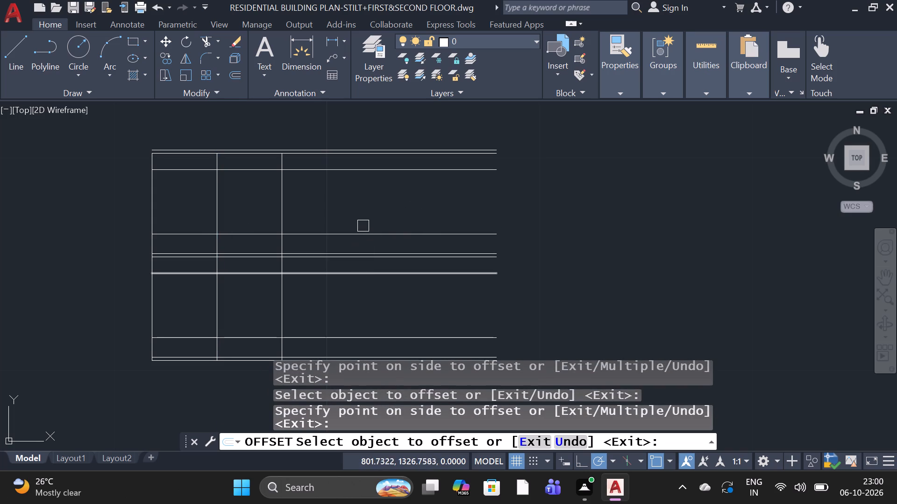
Trim off all the horizontal line portions that extend past the rightmost vertical line.
{"action": "type", "text": "TR"}
{"action": "key", "text": "space"}
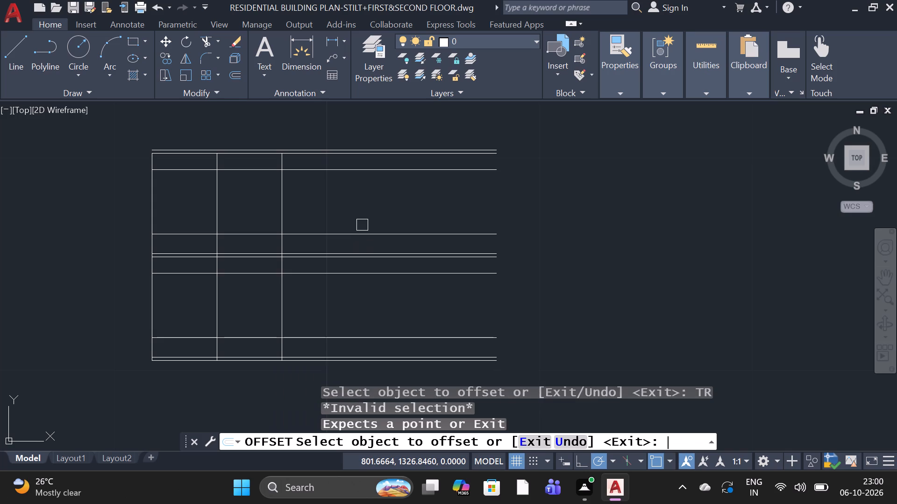
{"action": "key", "text": "Escape"}
{"action": "type", "text": "TR"}
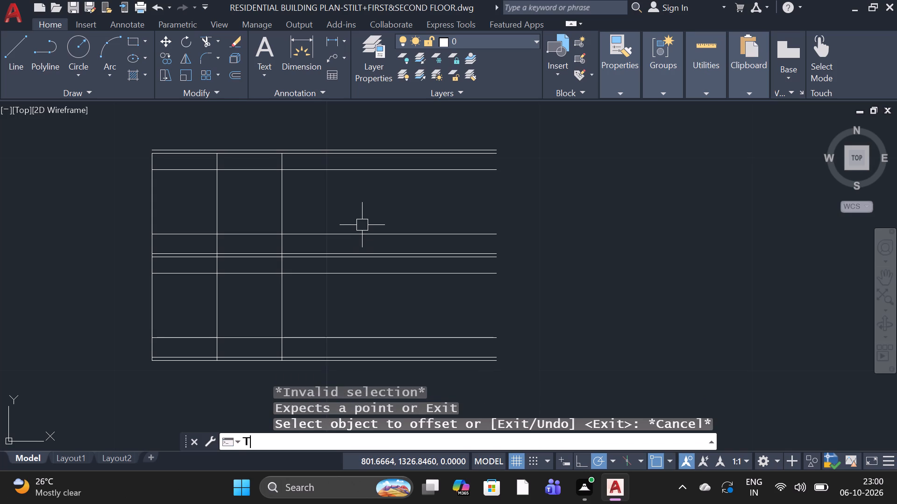
{"action": "key", "text": "space"}
{"action": "key", "text": "space"}
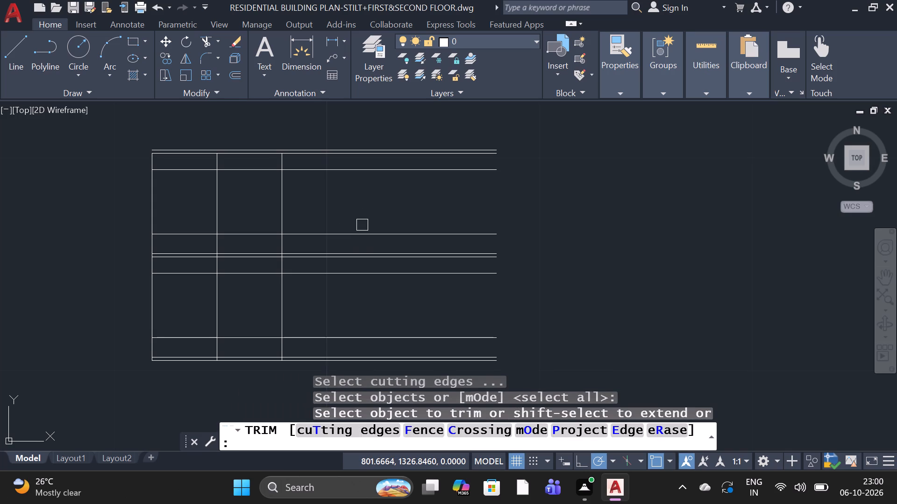
{"action": "left_click_drag", "start_coordinate": [312, 142], "coordinate": [313, 324]}
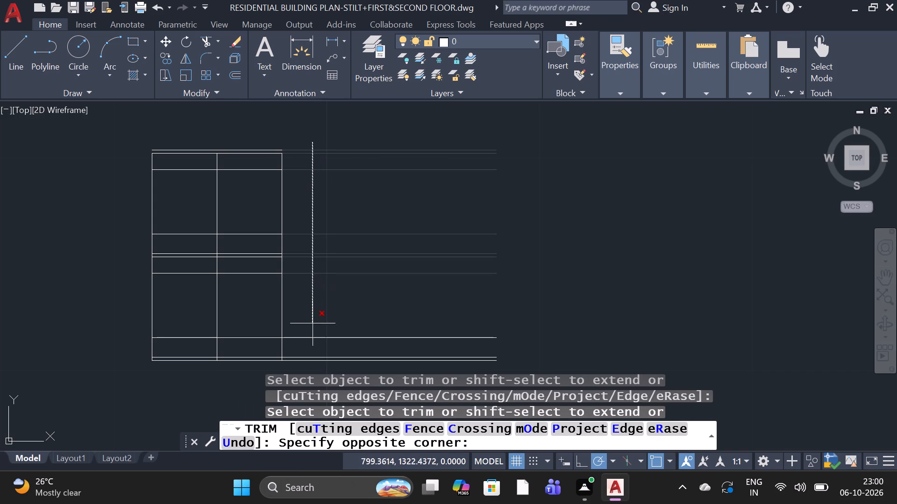
{"action": "left_click_drag", "start_coordinate": [313, 324], "coordinate": [303, 361]}
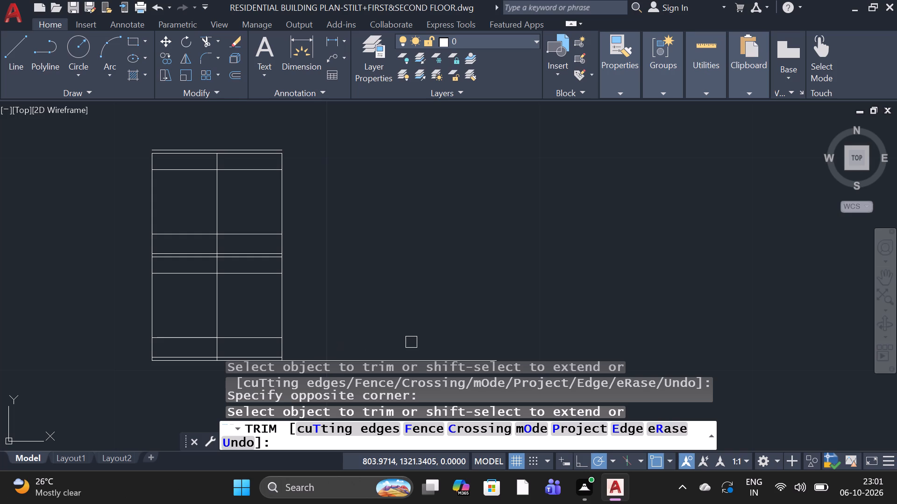
{"action": "scroll", "coordinate": [230, 224], "scroll_direction": "down", "scroll_amount": 1}
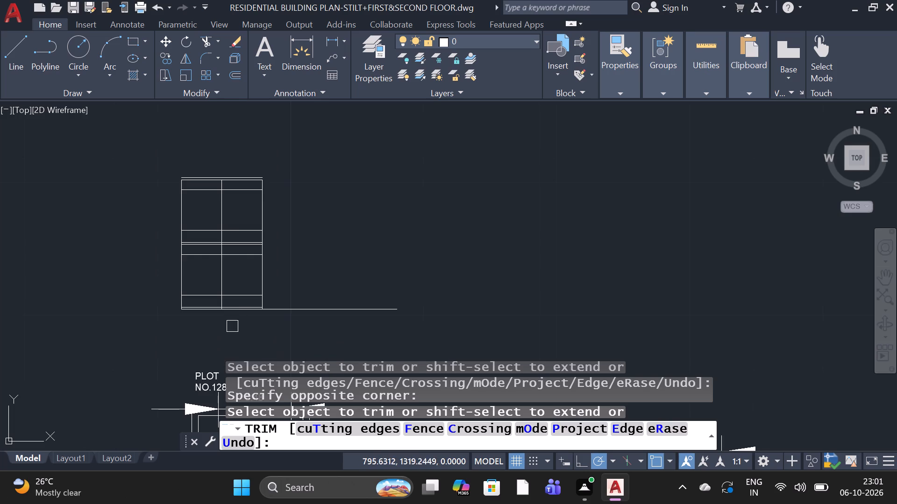
{"action": "scroll", "coordinate": [233, 316], "scroll_direction": "up", "scroll_amount": 1}
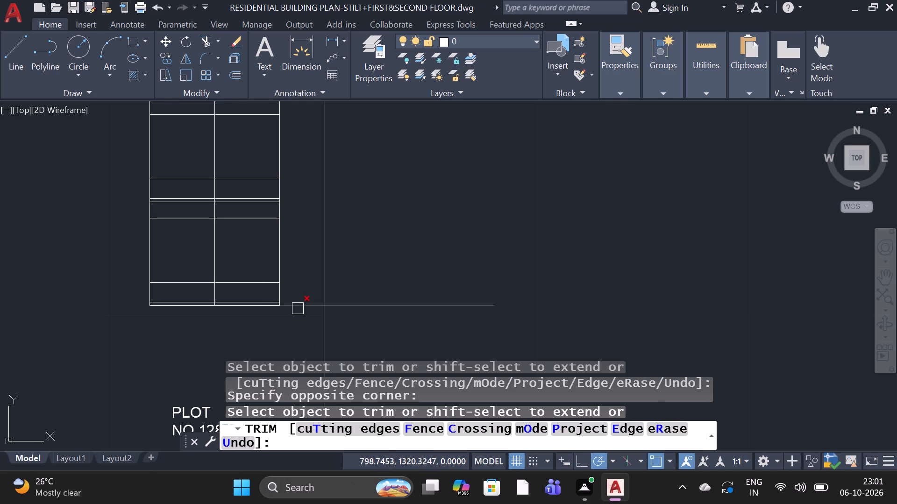
{"action": "left_click", "coordinate": [298, 308]}
{"action": "scroll", "coordinate": [306, 302], "scroll_direction": "down", "scroll_amount": 1}
{"action": "key", "text": "space"}
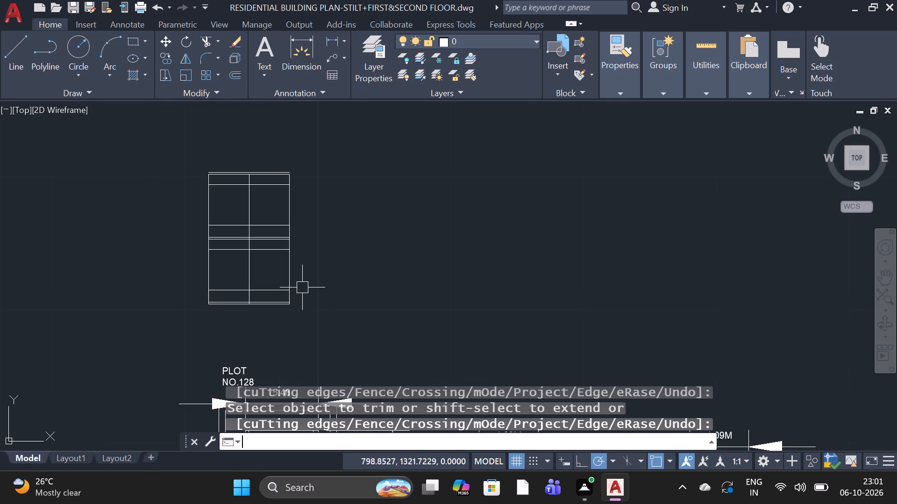
Extend the left and right outer vertical lines up to the topmost horizontal line.
{"action": "type", "text": "EX"}
{"action": "key", "text": "space"}
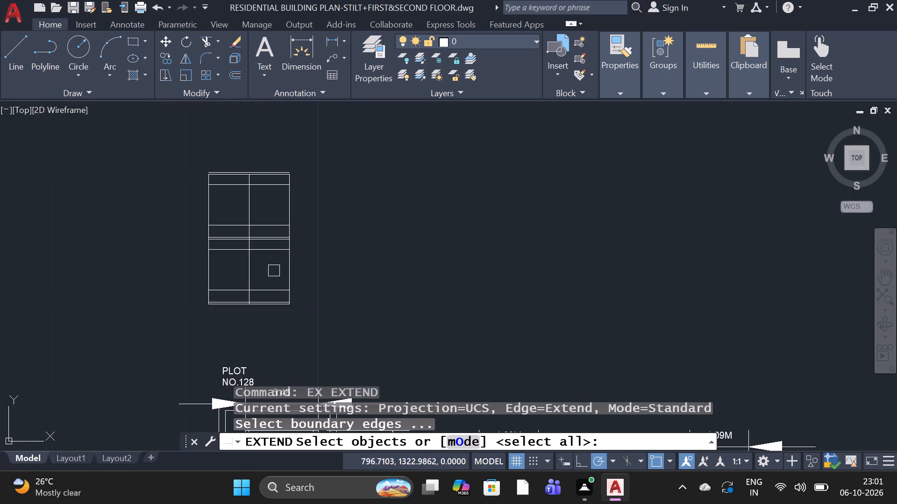
{"action": "key", "text": "space"}
{"action": "scroll", "coordinate": [192, 169], "scroll_direction": "up", "scroll_amount": 3}
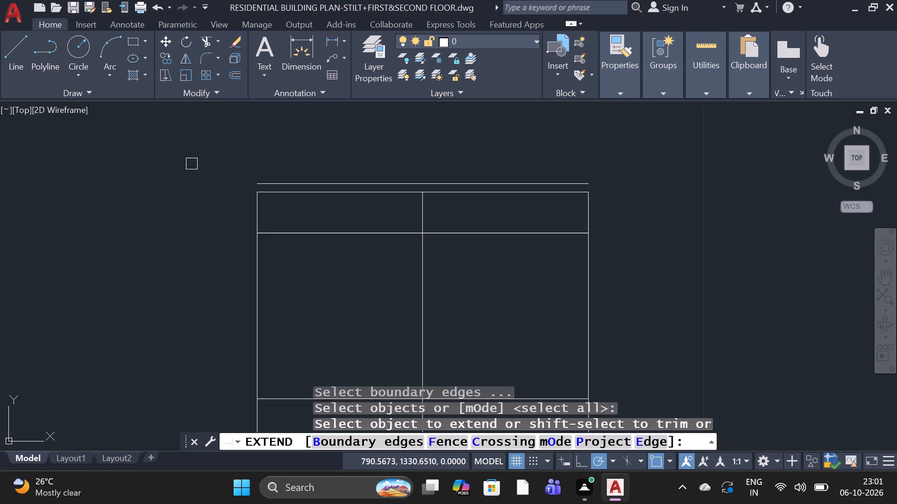
{"action": "left_click", "coordinate": [258, 216]}
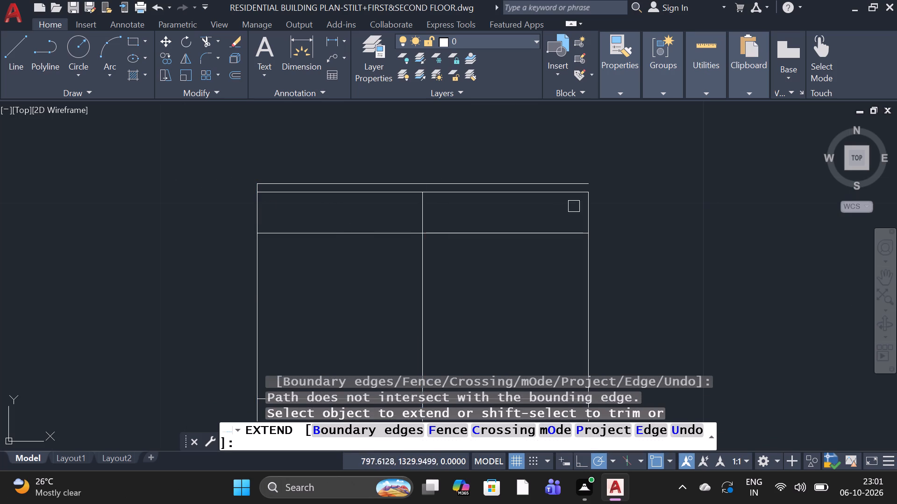
{"action": "left_click", "coordinate": [591, 221]}
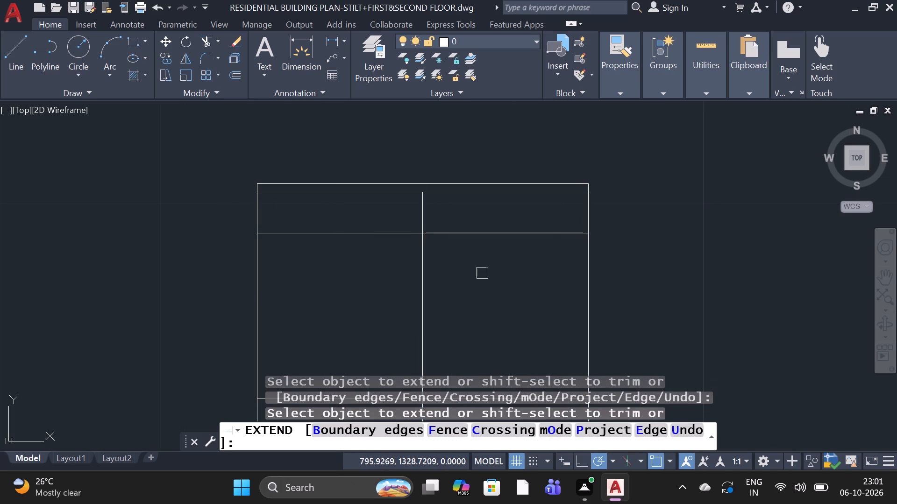
{"action": "key", "text": "space"}
Copy the complete line grid horizontally to the right of the original by about 14.2, above the plot plans.
{"action": "scroll", "coordinate": [384, 120], "scroll_direction": "down", "scroll_amount": 2}
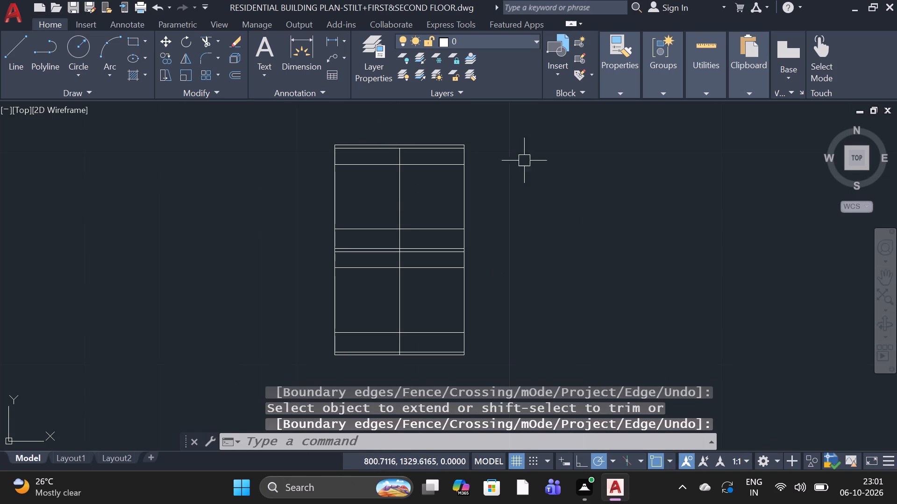
{"action": "type", "text": "CO"}
{"action": "key", "text": "space"}
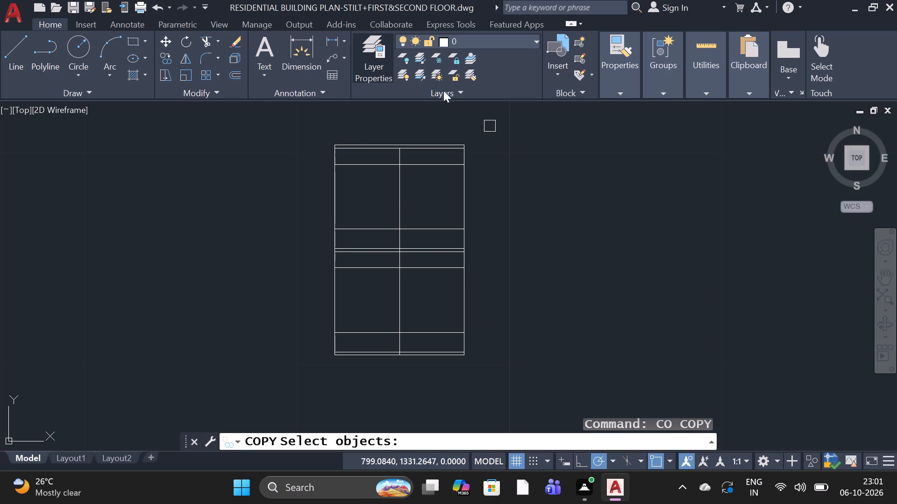
{"action": "left_click", "coordinate": [495, 119]}
{"action": "left_click", "coordinate": [326, 417]}
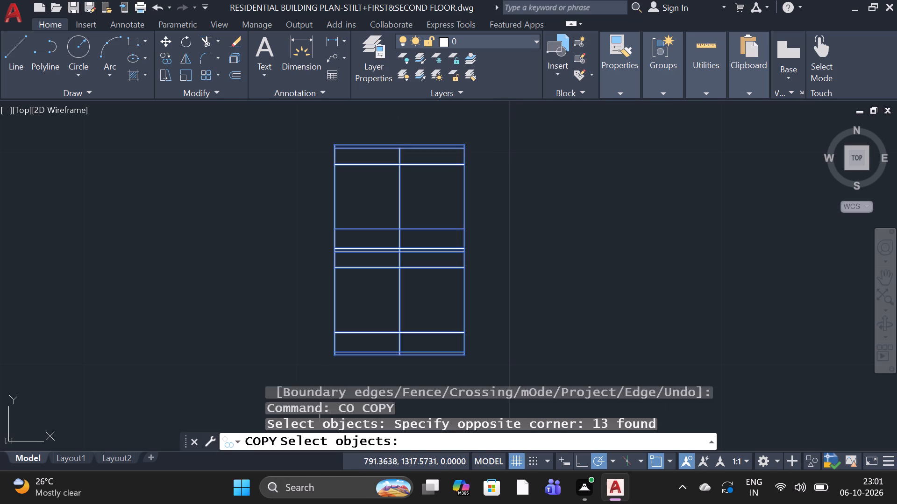
{"action": "key", "text": "space"}
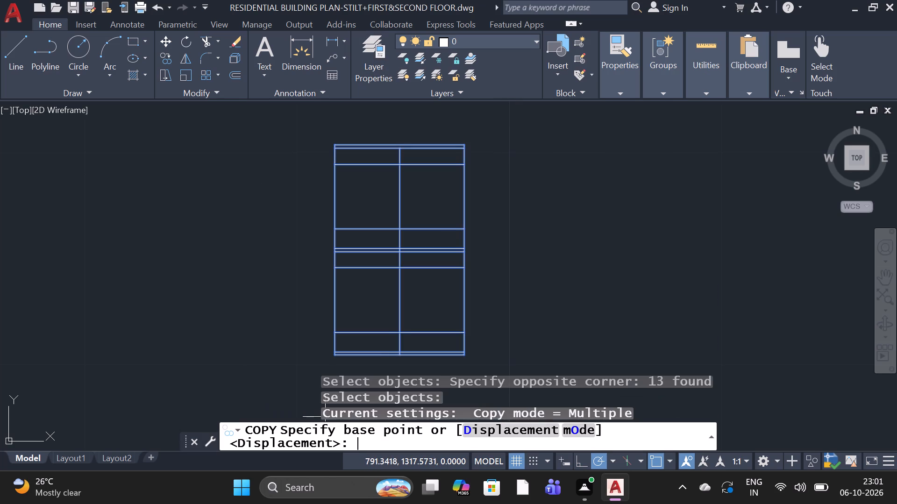
{"action": "left_click", "coordinate": [400, 346]}
{"action": "scroll", "coordinate": [415, 323], "scroll_direction": "down", "scroll_amount": 1}
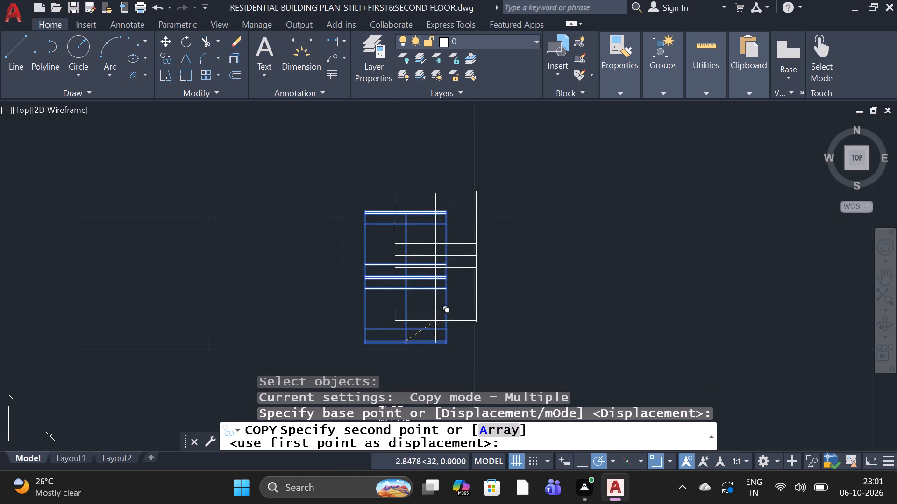
{"action": "scroll", "coordinate": [449, 333], "scroll_direction": "down", "scroll_amount": 2}
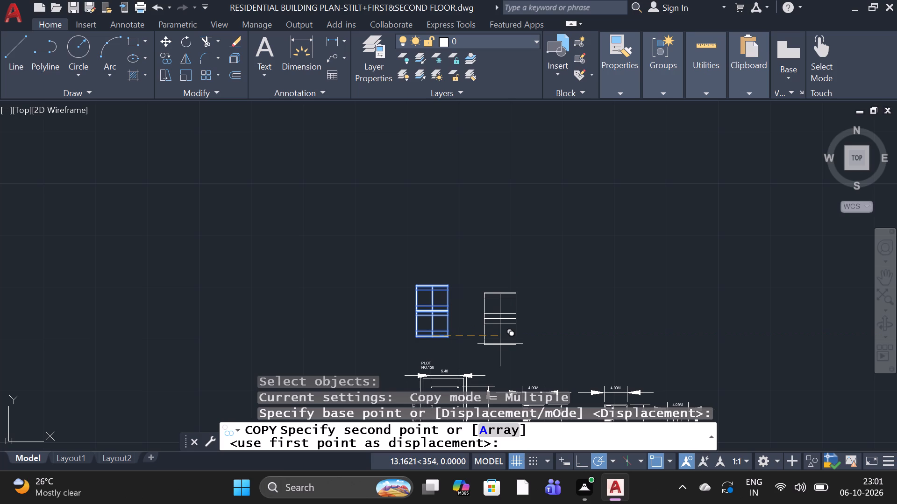
{"action": "left_click", "coordinate": [499, 334]}
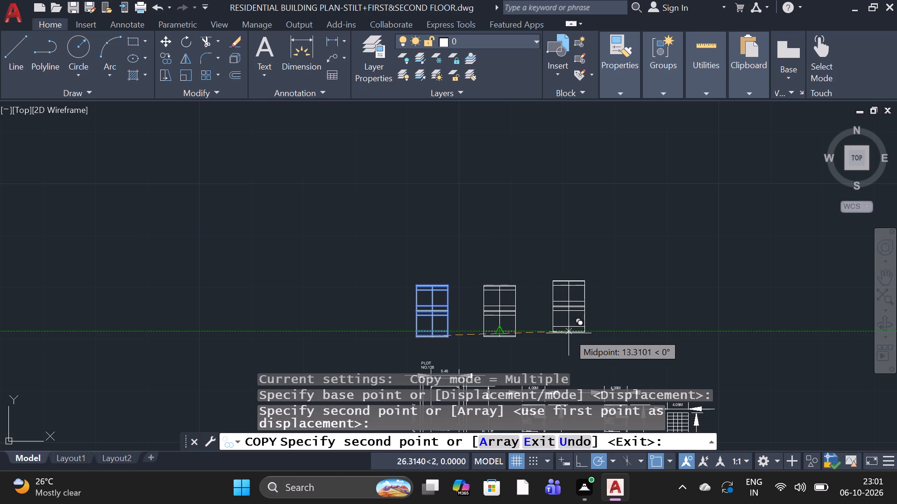
{"action": "key", "text": "ctrl+z"}
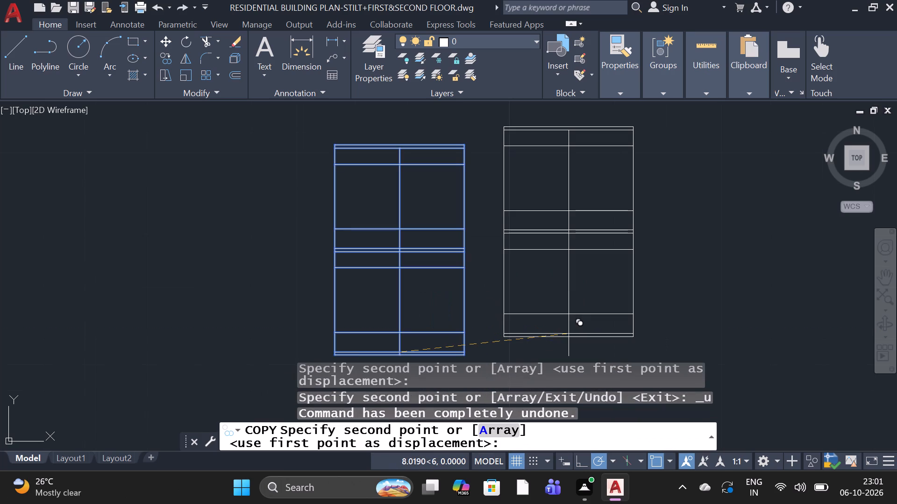
{"action": "scroll", "coordinate": [567, 345], "scroll_direction": "down", "scroll_amount": 1}
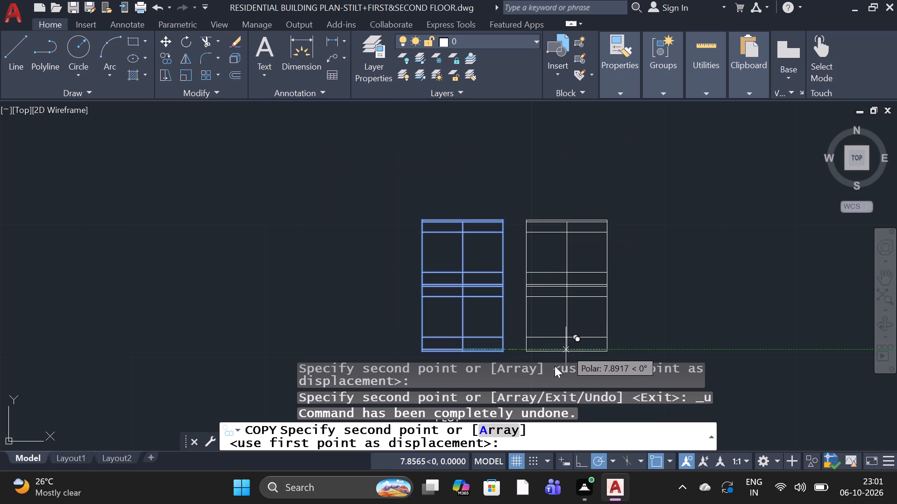
{"action": "scroll", "coordinate": [593, 303], "scroll_direction": "down", "scroll_amount": 2}
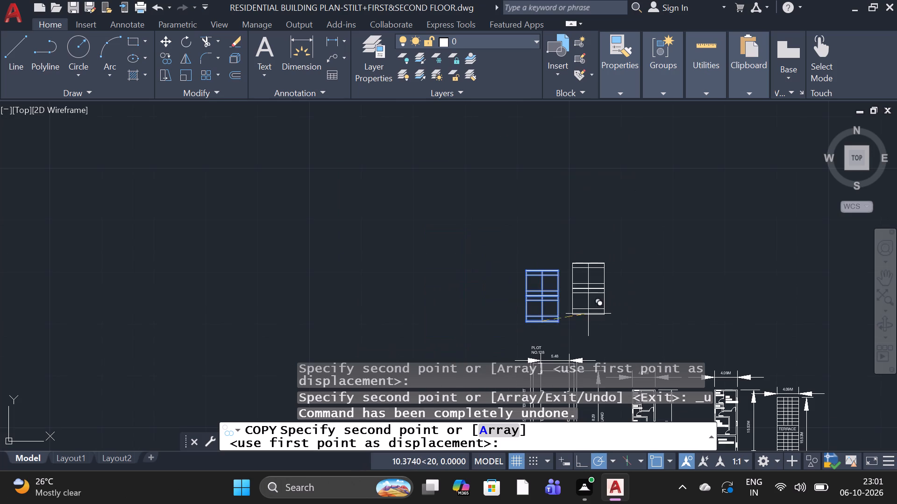
{"action": "scroll", "coordinate": [597, 326], "scroll_direction": "up", "scroll_amount": 2}
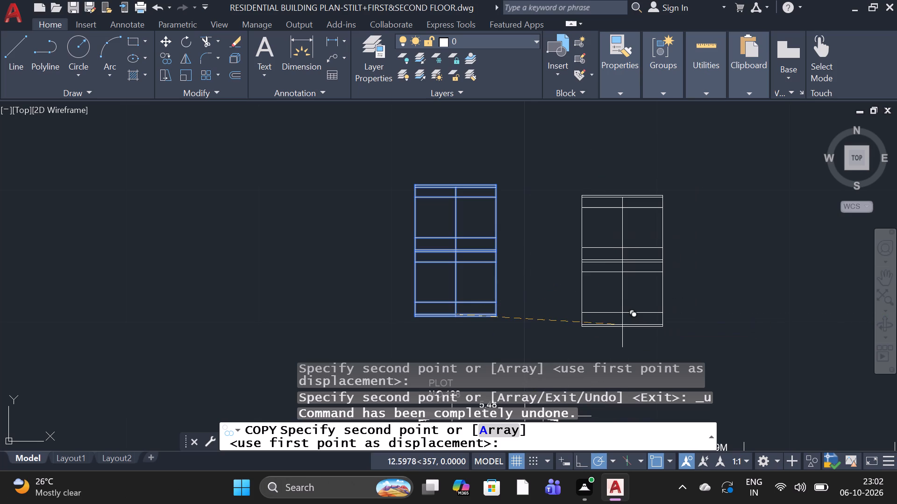
{"action": "scroll", "coordinate": [626, 315], "scroll_direction": "down", "scroll_amount": 1}
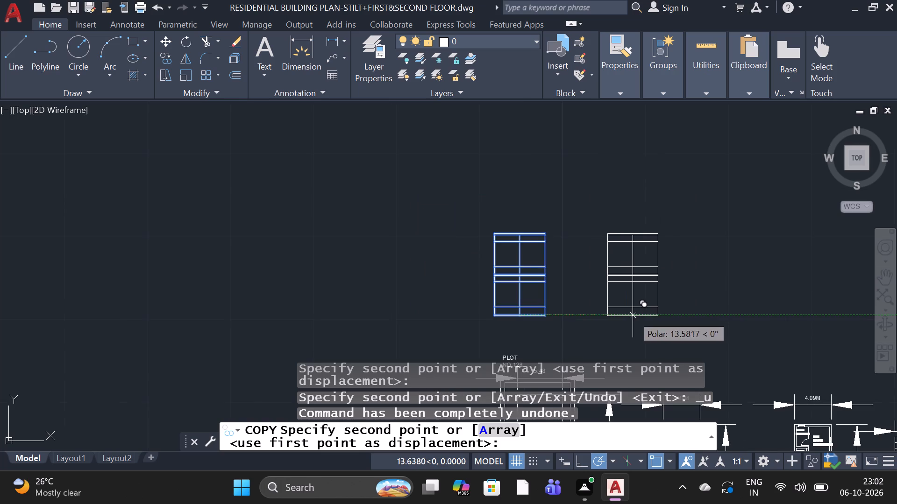
{"action": "scroll", "coordinate": [633, 315], "scroll_direction": "down", "scroll_amount": 1}
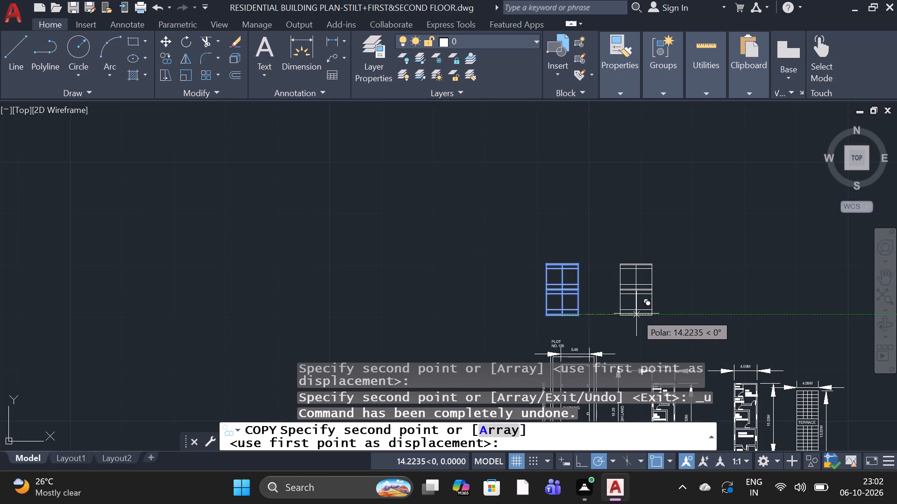
{"action": "left_click", "coordinate": [637, 314]}
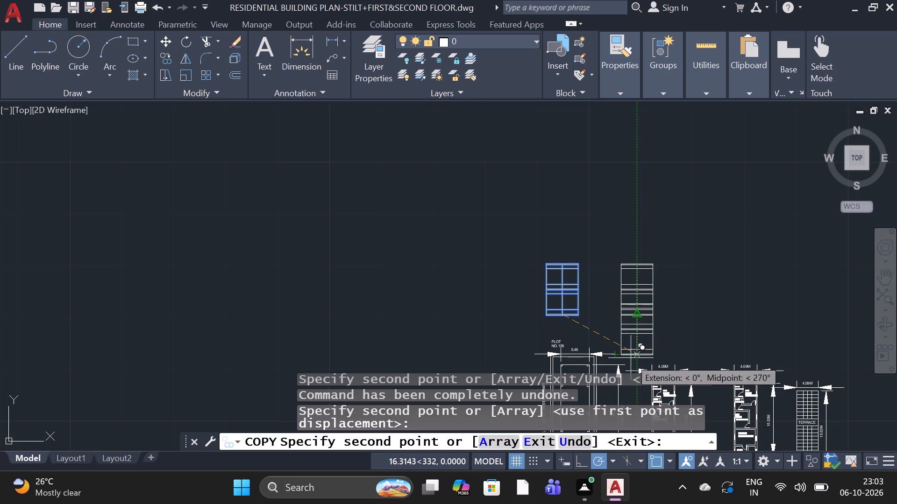
{"action": "key", "text": "Escape"}
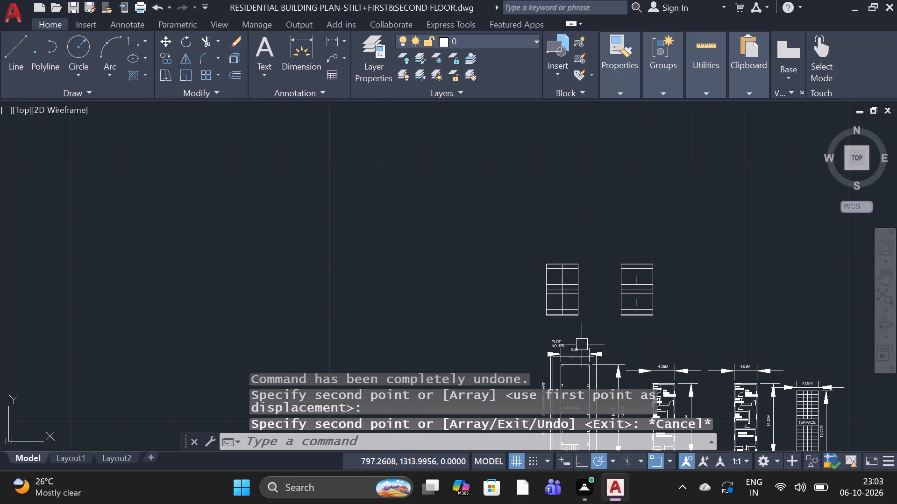
Start trimming lines in the original grid above the parking plan.
{"action": "scroll", "coordinate": [576, 269], "scroll_direction": "up", "scroll_amount": 2}
{"action": "scroll", "coordinate": [576, 262], "scroll_direction": "down", "scroll_amount": 2}
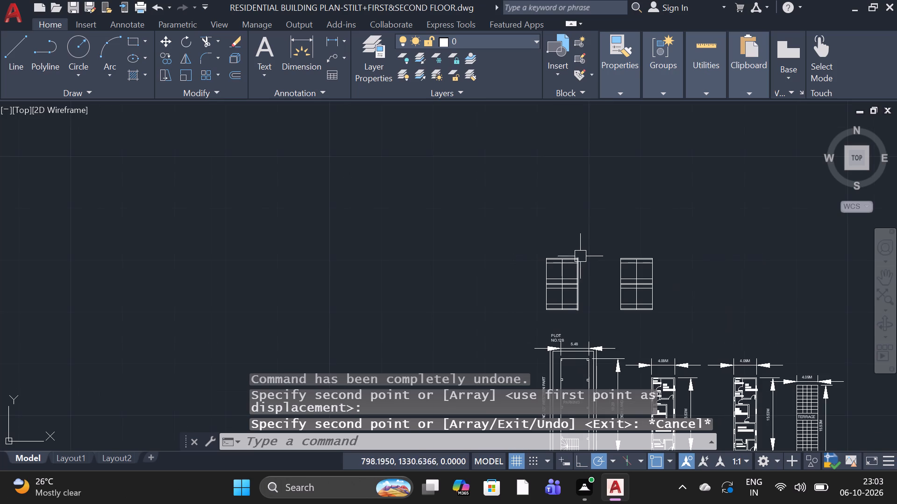
{"action": "scroll", "coordinate": [582, 241], "scroll_direction": "up", "scroll_amount": 3}
{"action": "scroll", "coordinate": [581, 241], "scroll_direction": "down", "scroll_amount": 2}
{"action": "scroll", "coordinate": [571, 370], "scroll_direction": "up", "scroll_amount": 1}
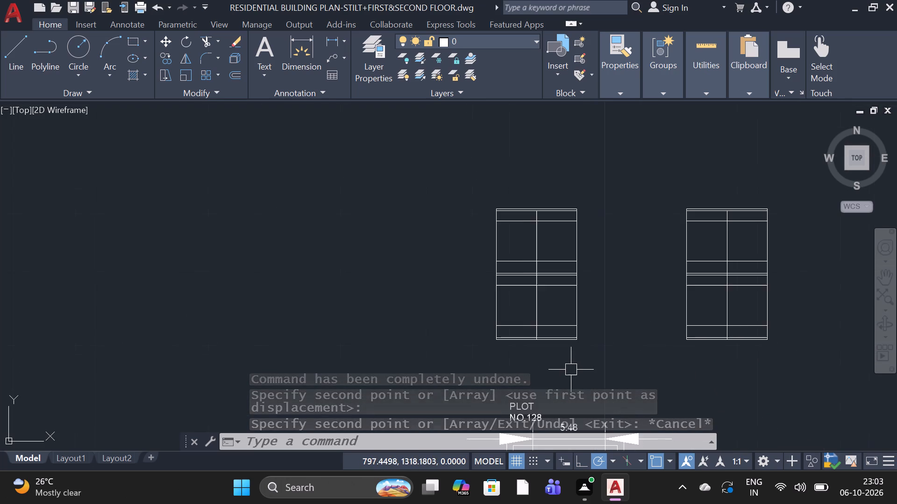
{"action": "scroll", "coordinate": [571, 370], "scroll_direction": "up", "scroll_amount": 1}
{"action": "scroll", "coordinate": [567, 304], "scroll_direction": "down", "scroll_amount": 1}
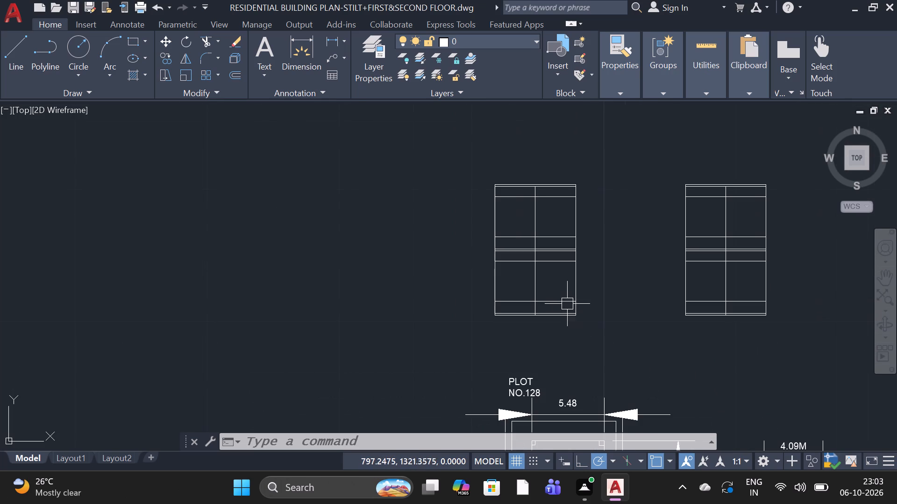
{"action": "scroll", "coordinate": [550, 169], "scroll_direction": "up", "scroll_amount": 1}
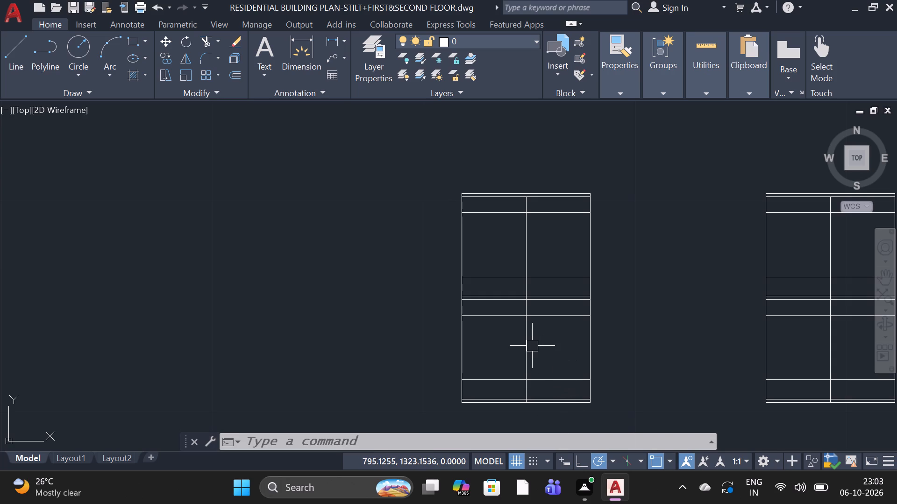
{"action": "key", "text": "t"}
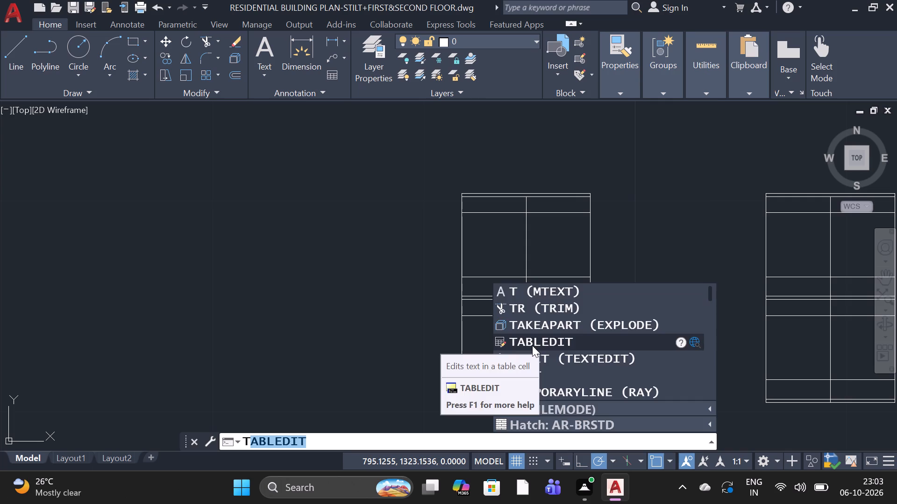
{"action": "key", "text": "Escape"}
{"action": "key", "text": "t"}
{"action": "key", "text": "r"}
{"action": "key", "text": "space"}
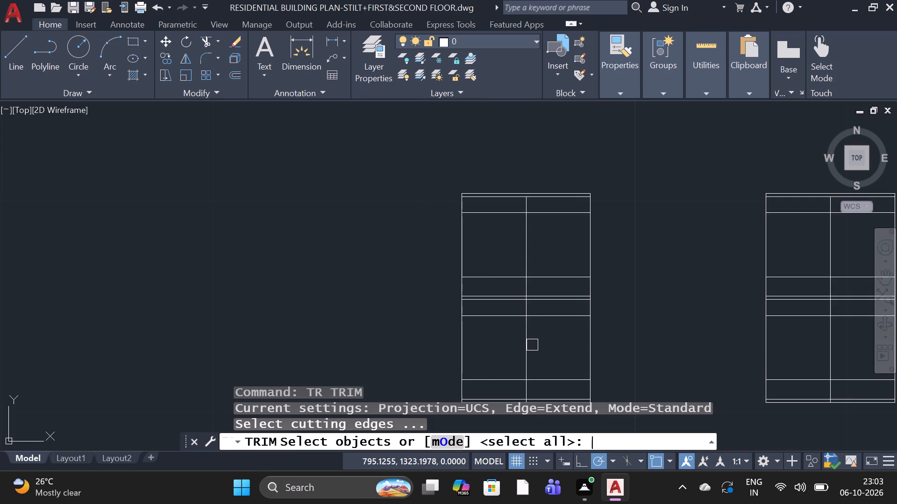
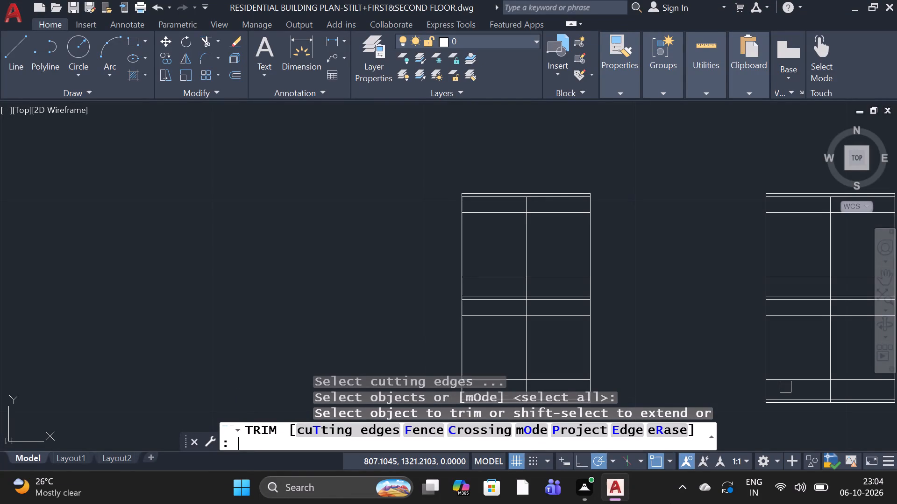
Trim the four middle horizontal lines out of the left half of the original grid.
{"action": "left_click", "coordinate": [503, 273]}
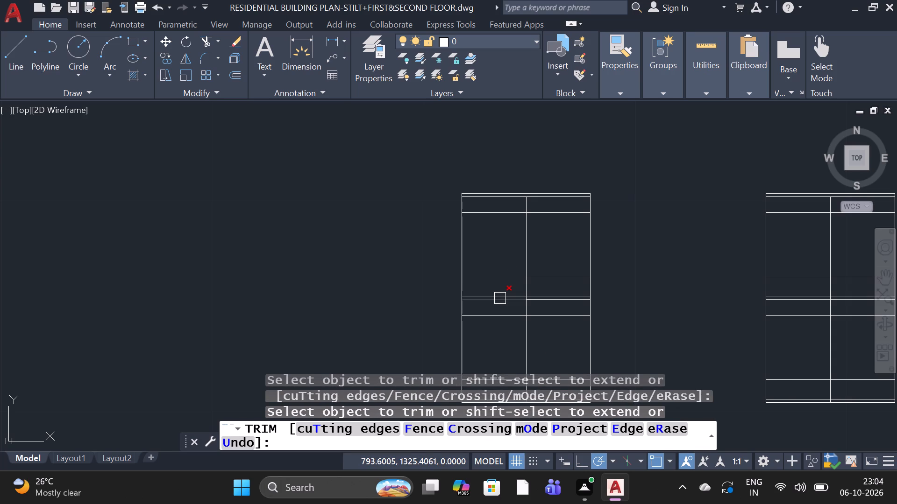
{"action": "left_click", "coordinate": [500, 298]}
{"action": "left_click", "coordinate": [500, 300]}
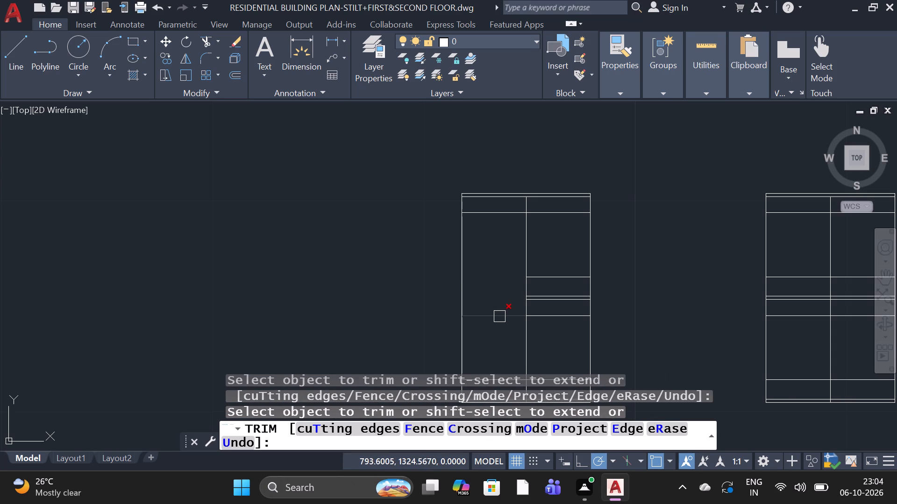
{"action": "left_click", "coordinate": [499, 317]}
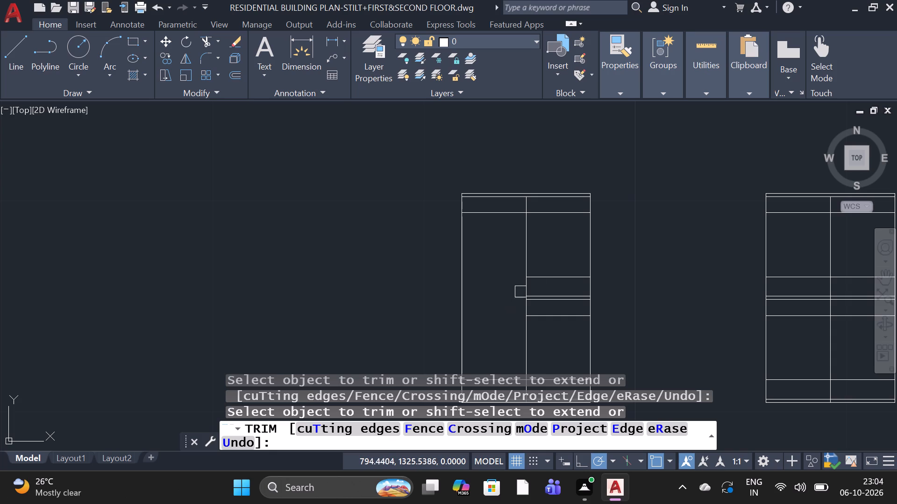
{"action": "left_click", "coordinate": [546, 274]}
{"action": "left_click", "coordinate": [546, 274]}
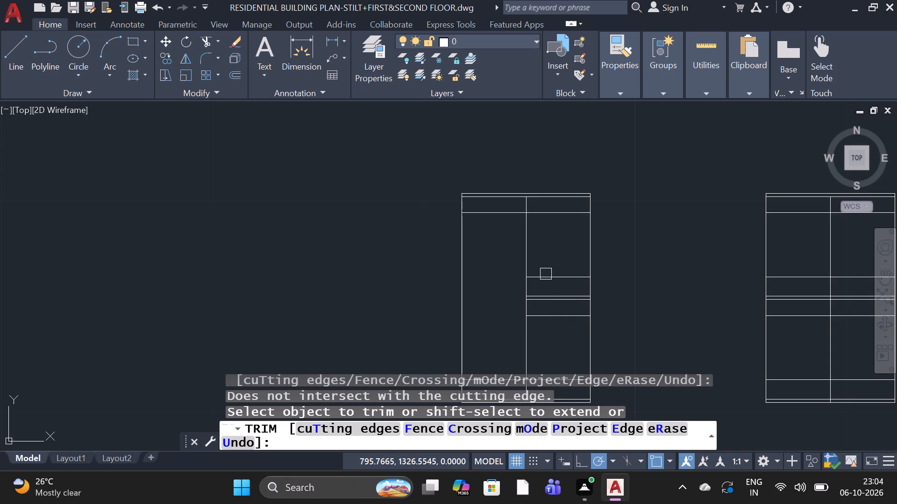
{"action": "scroll", "coordinate": [553, 316], "scroll_direction": "up", "scroll_amount": 3}
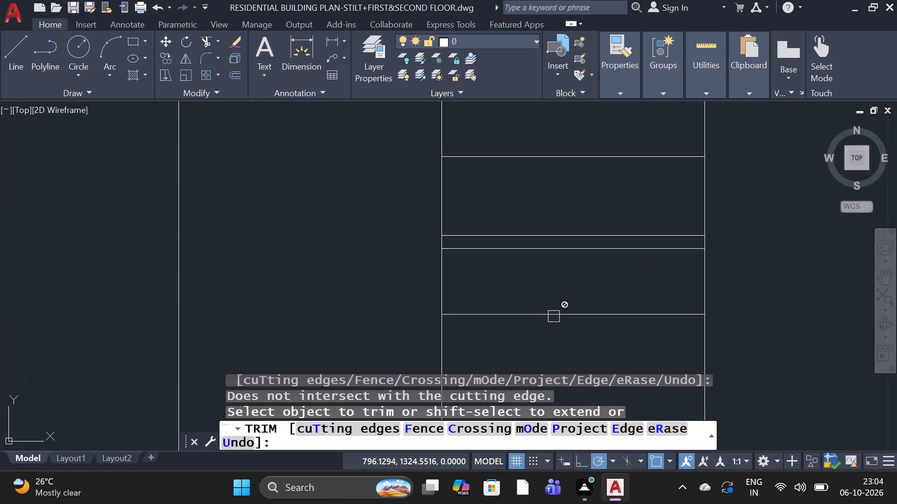
{"action": "left_click", "coordinate": [554, 316]}
{"action": "key", "text": "space"}
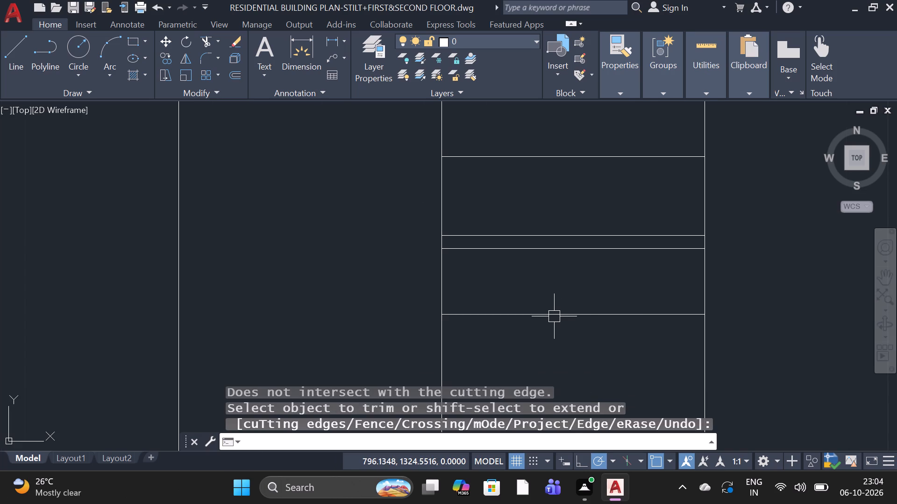
Erase the single horizontal lines above and below the close-spaced middle pair in the original grid's right half.
{"action": "left_click", "coordinate": [588, 280]}
{"action": "left_click", "coordinate": [550, 339]}
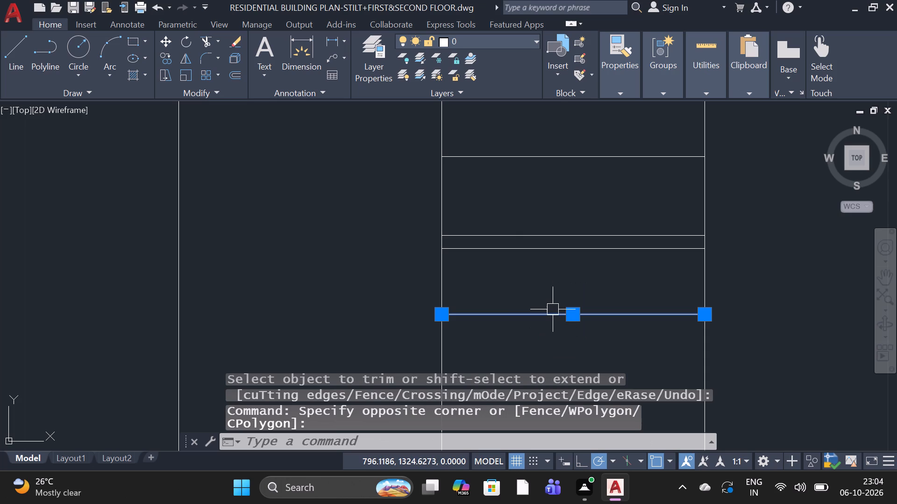
{"action": "key", "text": "Delete"}
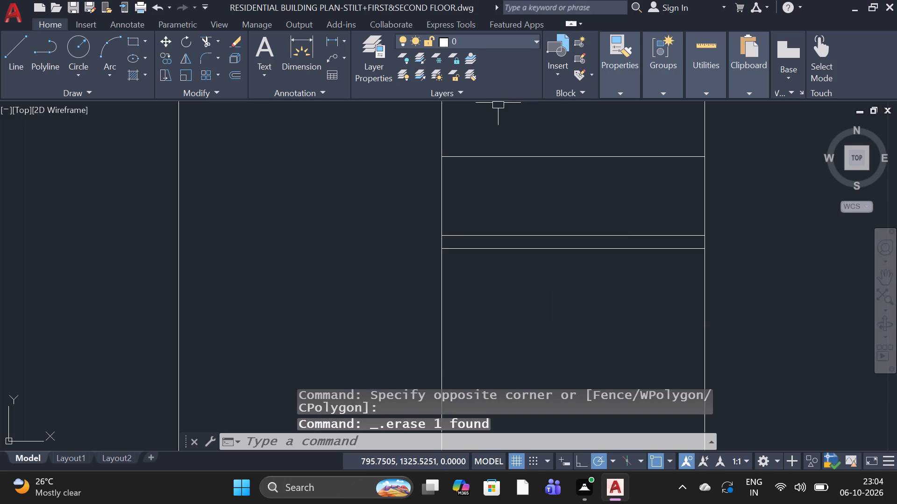
{"action": "left_click", "coordinate": [538, 126]}
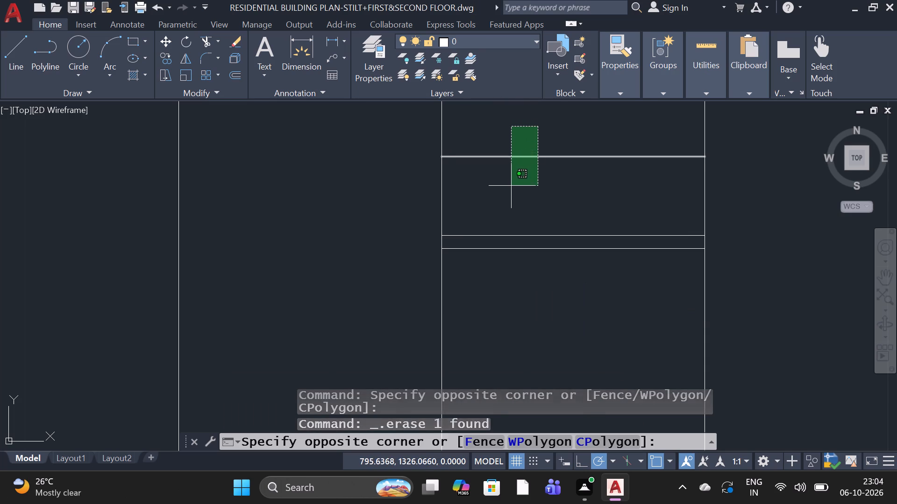
{"action": "left_click", "coordinate": [511, 186]}
{"action": "key", "text": "Delete"}
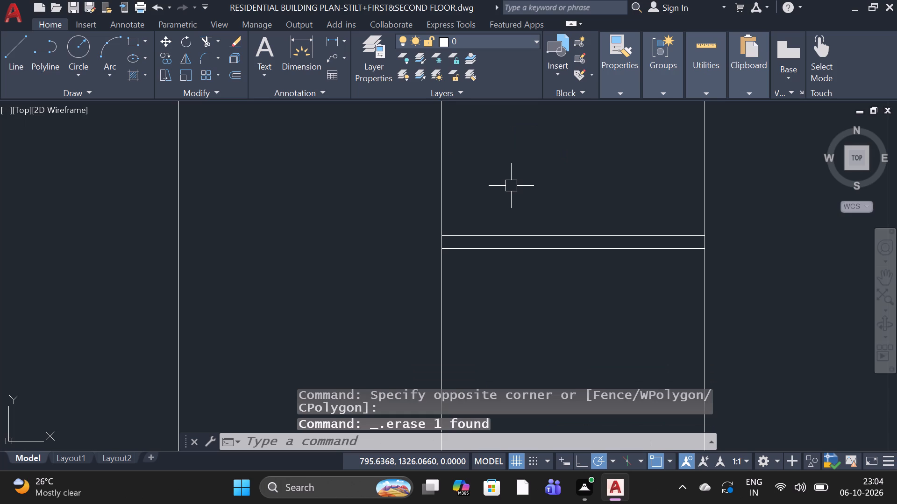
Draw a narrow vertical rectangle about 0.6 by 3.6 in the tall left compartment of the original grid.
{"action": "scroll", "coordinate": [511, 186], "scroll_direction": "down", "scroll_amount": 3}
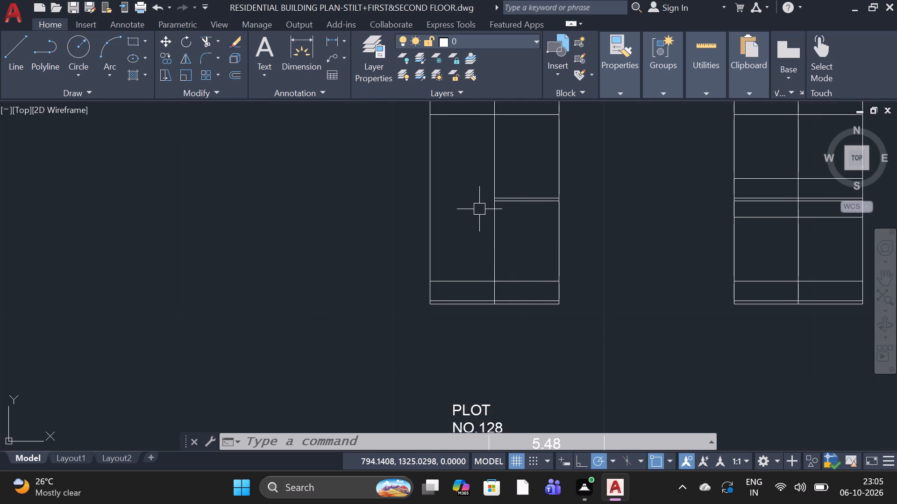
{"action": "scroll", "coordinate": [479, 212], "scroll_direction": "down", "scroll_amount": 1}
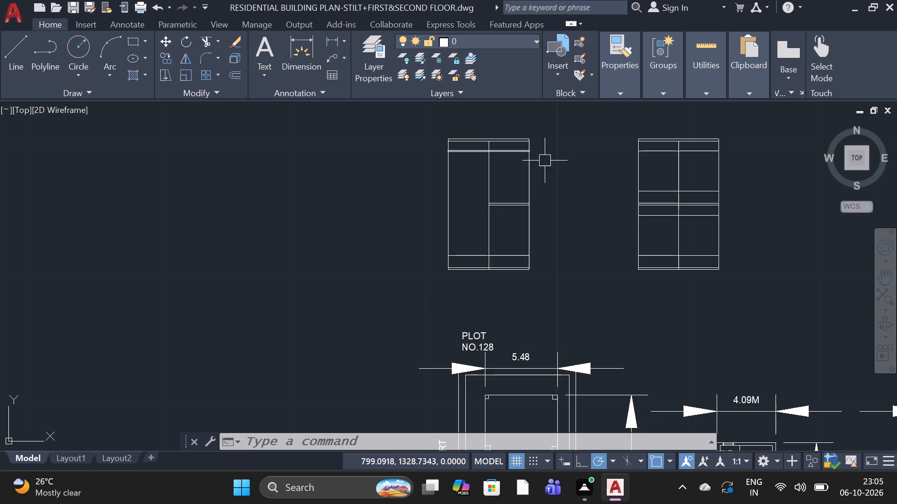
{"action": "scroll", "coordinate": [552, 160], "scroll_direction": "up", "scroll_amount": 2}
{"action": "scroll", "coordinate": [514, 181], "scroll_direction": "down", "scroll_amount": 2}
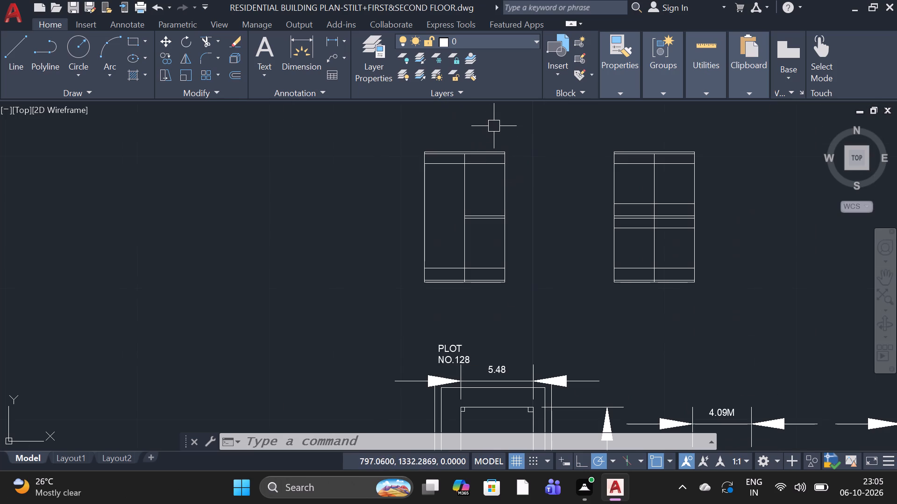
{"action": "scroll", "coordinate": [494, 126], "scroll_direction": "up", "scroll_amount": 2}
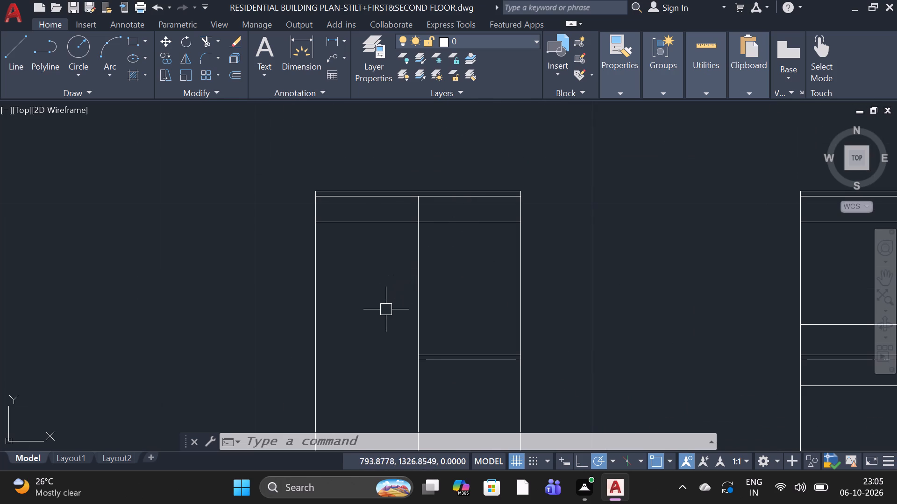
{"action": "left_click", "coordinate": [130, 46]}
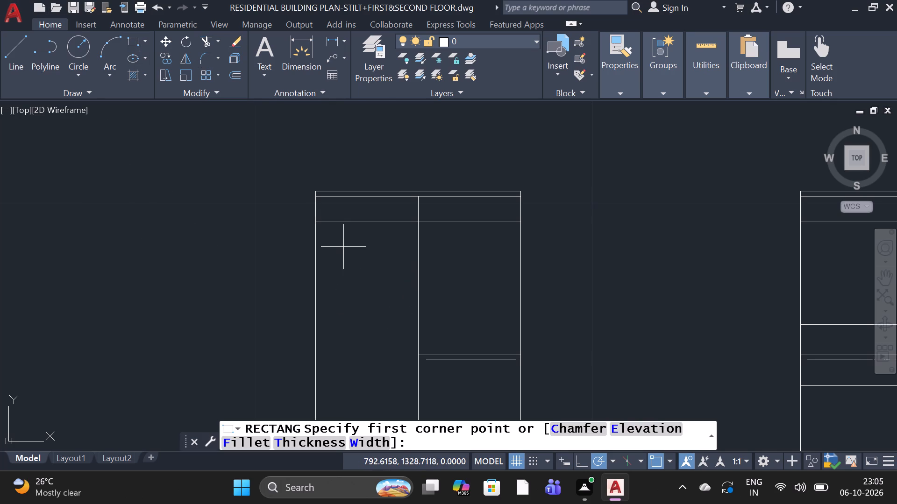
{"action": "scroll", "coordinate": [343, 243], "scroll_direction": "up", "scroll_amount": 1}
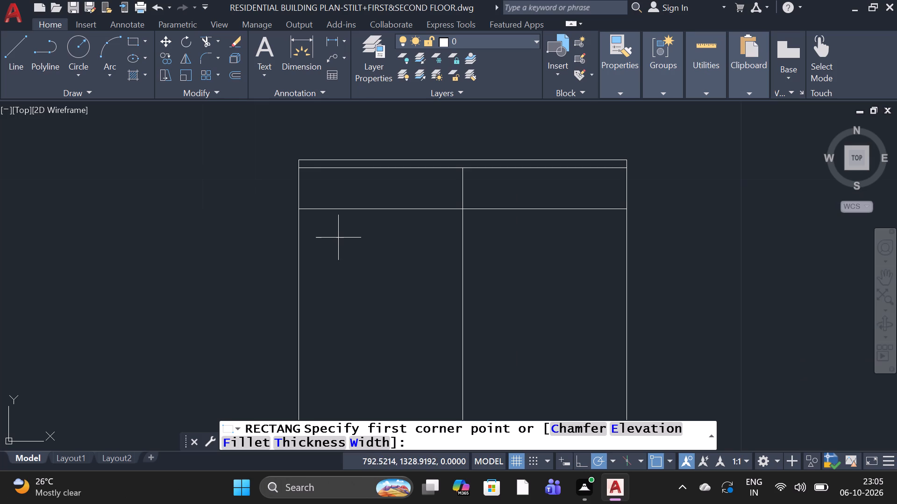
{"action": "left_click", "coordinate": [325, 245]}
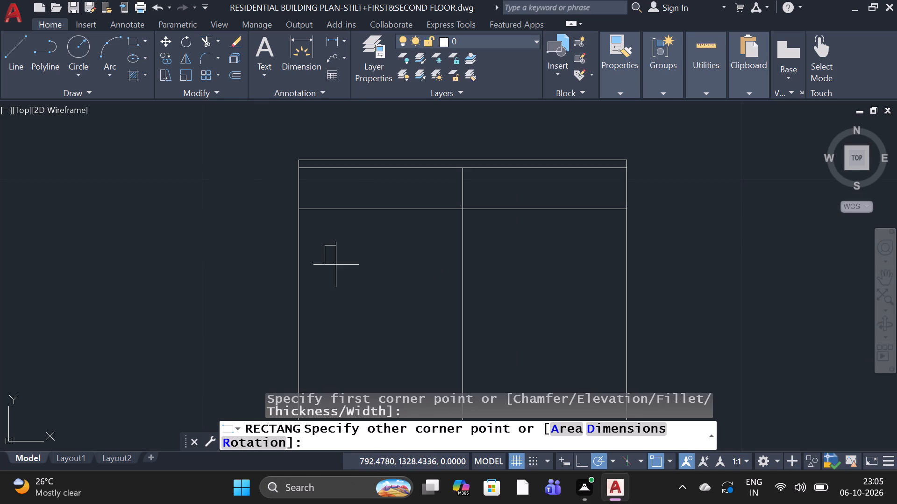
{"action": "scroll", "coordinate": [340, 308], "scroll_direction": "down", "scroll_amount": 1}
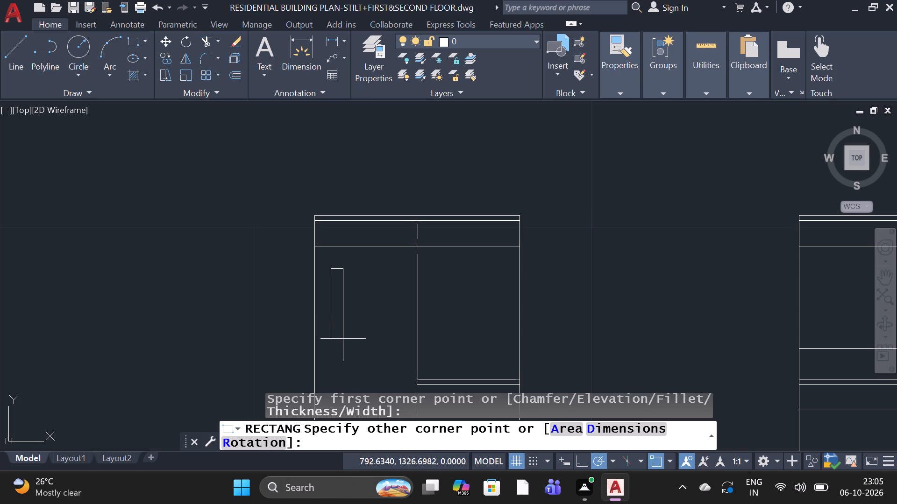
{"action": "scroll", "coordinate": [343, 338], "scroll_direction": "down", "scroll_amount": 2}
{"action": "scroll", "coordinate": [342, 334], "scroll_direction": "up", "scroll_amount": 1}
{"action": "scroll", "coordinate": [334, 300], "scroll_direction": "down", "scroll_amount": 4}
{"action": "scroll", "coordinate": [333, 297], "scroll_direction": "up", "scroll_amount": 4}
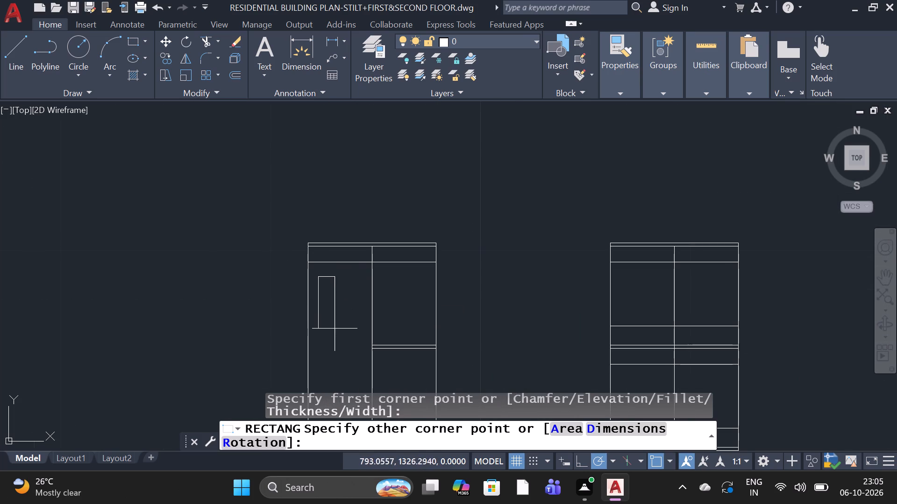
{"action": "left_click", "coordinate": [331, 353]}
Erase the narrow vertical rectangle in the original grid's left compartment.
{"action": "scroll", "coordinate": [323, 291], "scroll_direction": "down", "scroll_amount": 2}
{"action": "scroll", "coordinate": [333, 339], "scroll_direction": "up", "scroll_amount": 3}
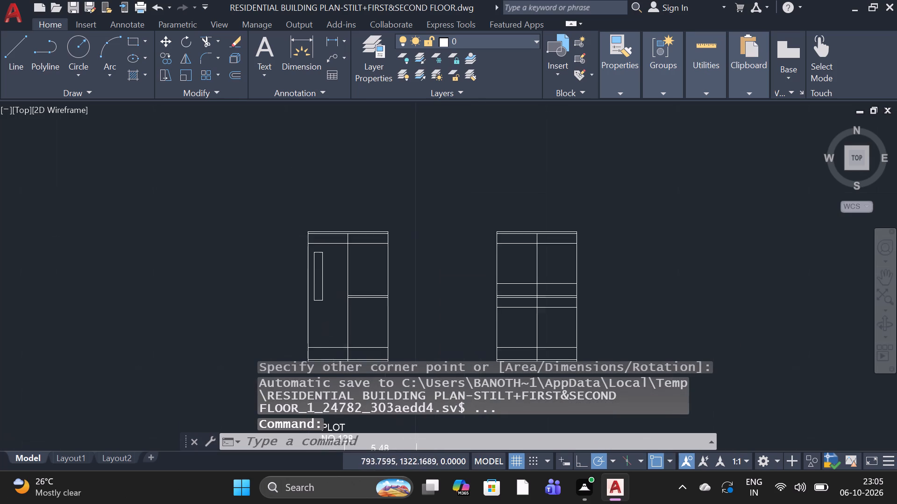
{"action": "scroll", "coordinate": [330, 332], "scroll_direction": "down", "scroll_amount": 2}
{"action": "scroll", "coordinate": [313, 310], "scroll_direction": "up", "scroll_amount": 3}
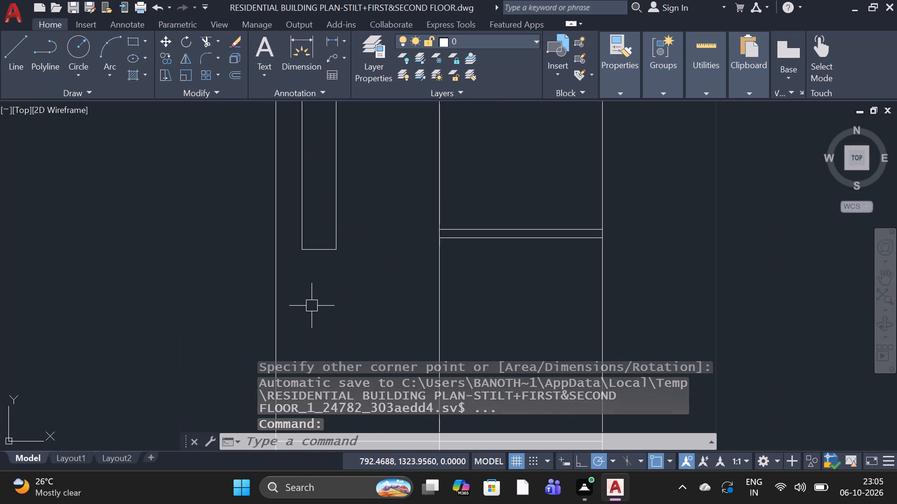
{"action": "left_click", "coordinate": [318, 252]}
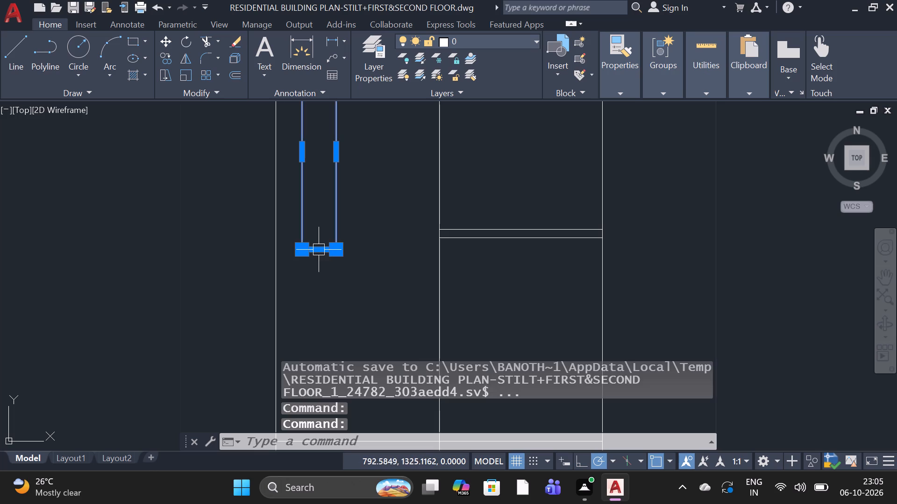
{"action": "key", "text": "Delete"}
Draw a shorter vertical rectangle about 0.6 by 1.8 near the top of the original grid's left compartment.
{"action": "scroll", "coordinate": [306, 255], "scroll_direction": "down", "scroll_amount": 2}
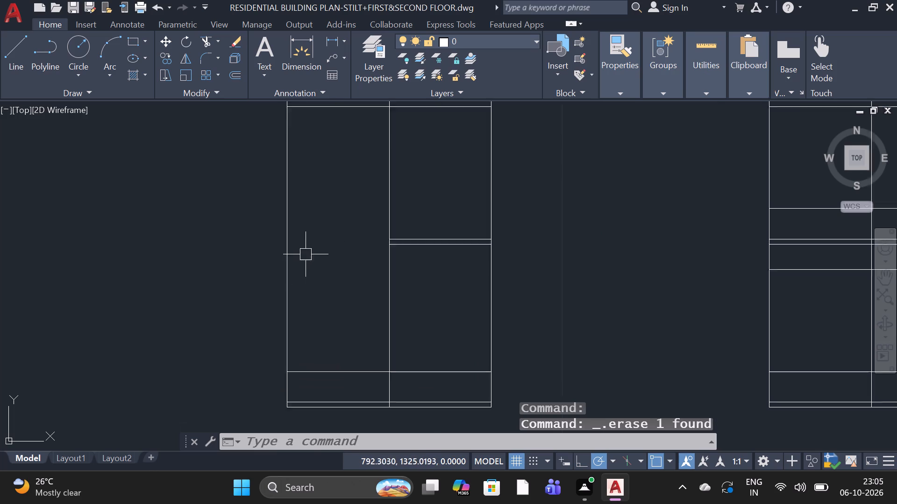
{"action": "left_click", "coordinate": [138, 46]}
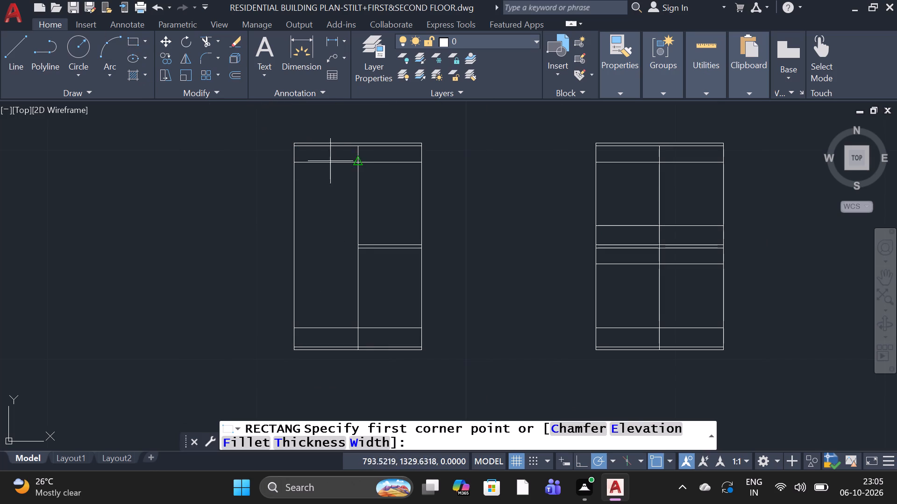
{"action": "scroll", "coordinate": [315, 192], "scroll_direction": "up", "scroll_amount": 2}
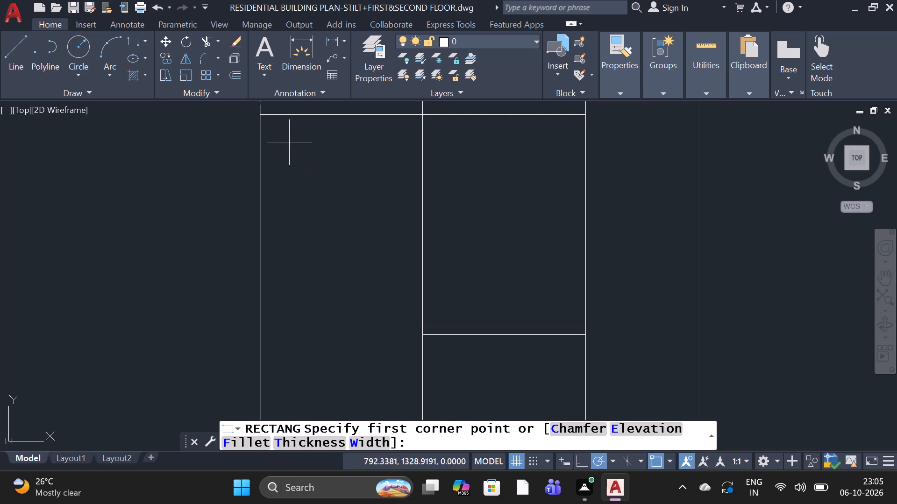
{"action": "left_click", "coordinate": [289, 139]}
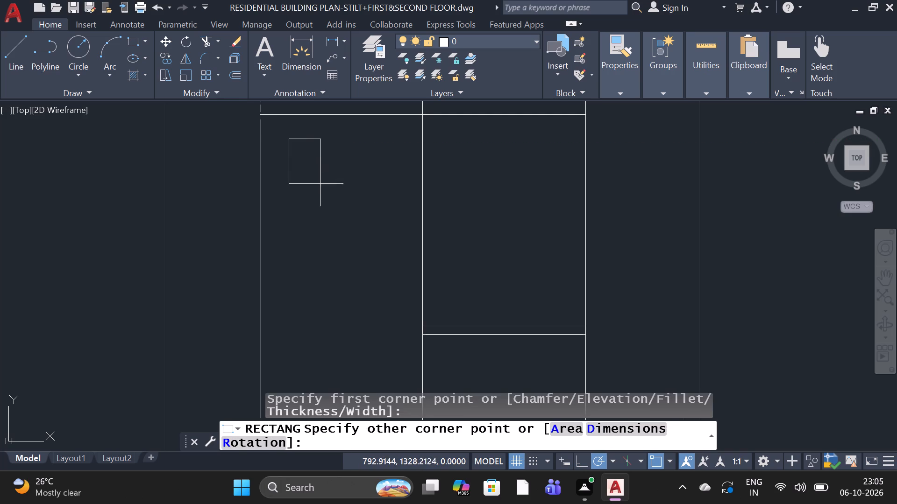
{"action": "left_click", "coordinate": [320, 240]}
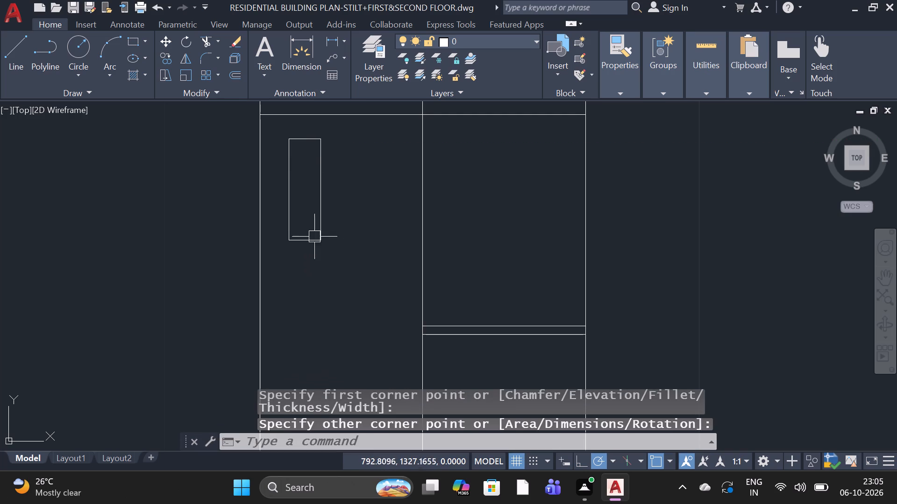
Copy the narrow rectangle twice in the left compartment: about 4.6 straight below, and at mid-height nearer the central divider.
{"action": "type", "text": "CO"}
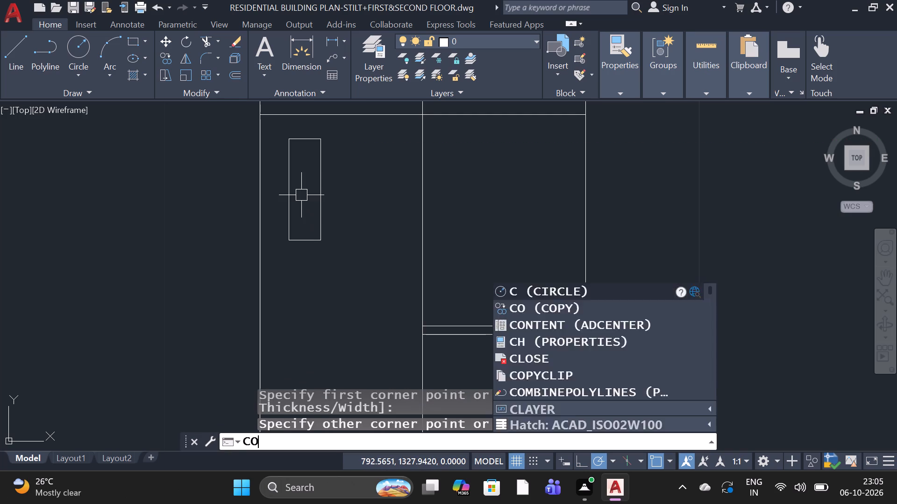
{"action": "key", "text": "space"}
{"action": "left_click", "coordinate": [319, 126]}
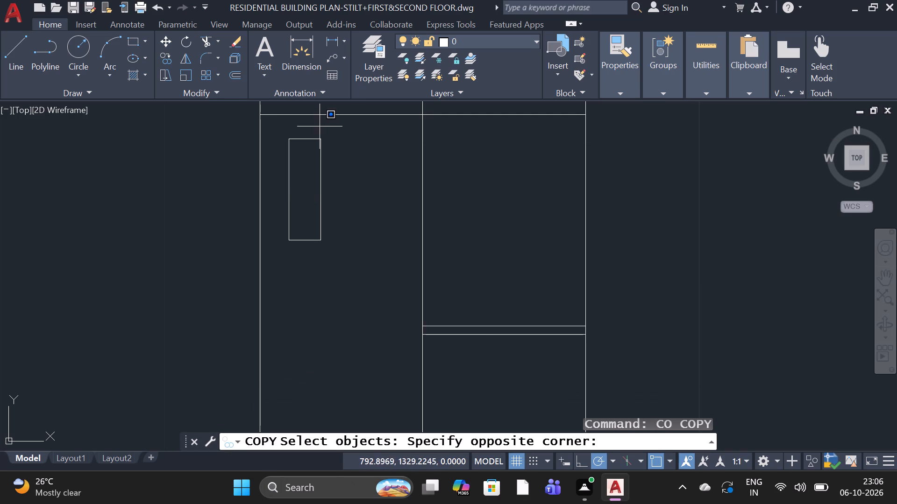
{"action": "left_click", "coordinate": [352, 183]}
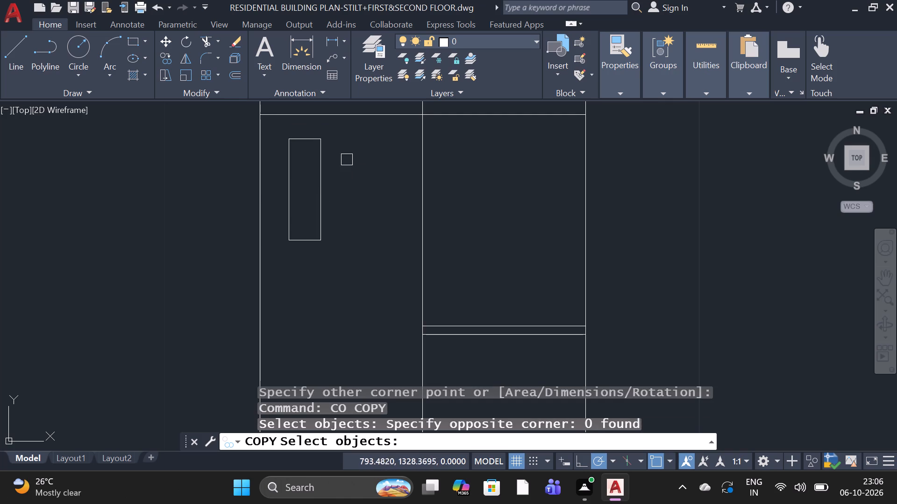
{"action": "left_click", "coordinate": [354, 125]}
{"action": "left_click", "coordinate": [281, 259]}
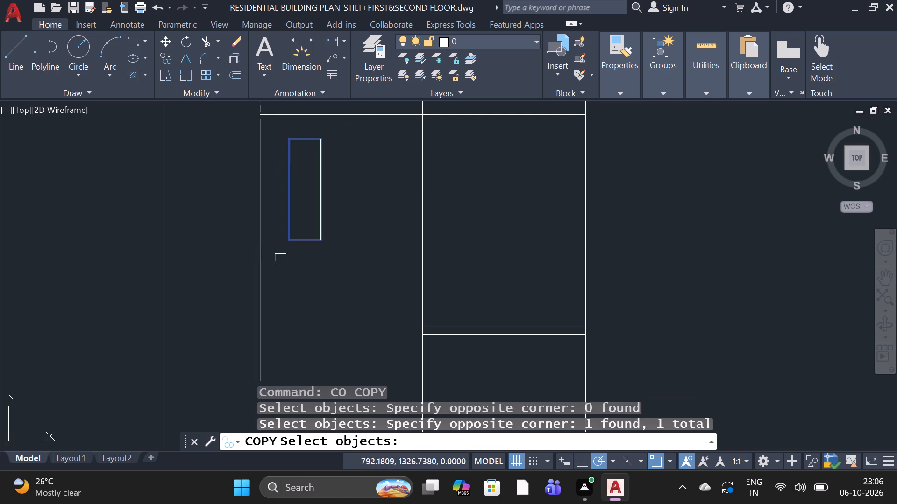
{"action": "key", "text": "space"}
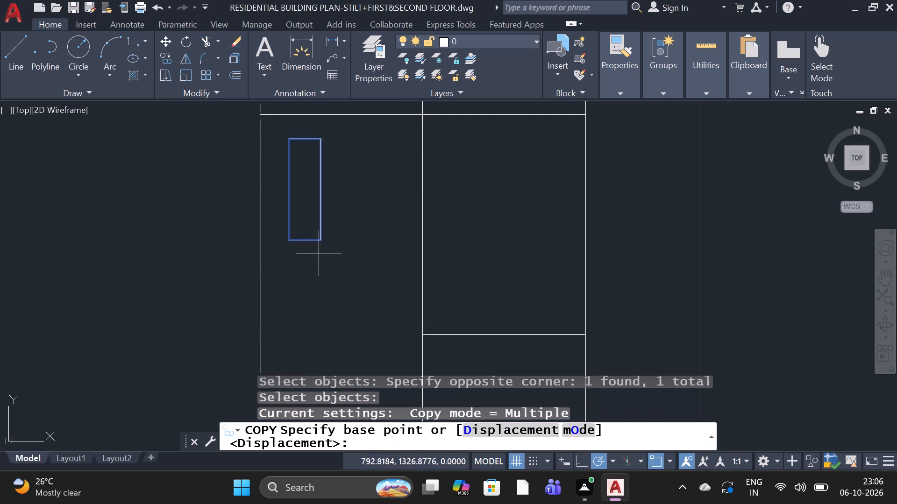
{"action": "left_click", "coordinate": [305, 244]}
{"action": "scroll", "coordinate": [299, 217], "scroll_direction": "down", "scroll_amount": 1}
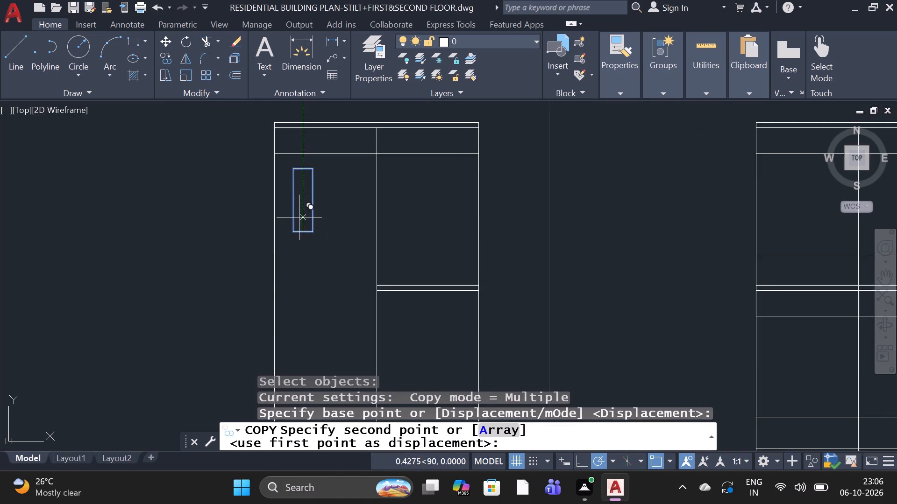
{"action": "scroll", "coordinate": [299, 217], "scroll_direction": "down", "scroll_amount": 2}
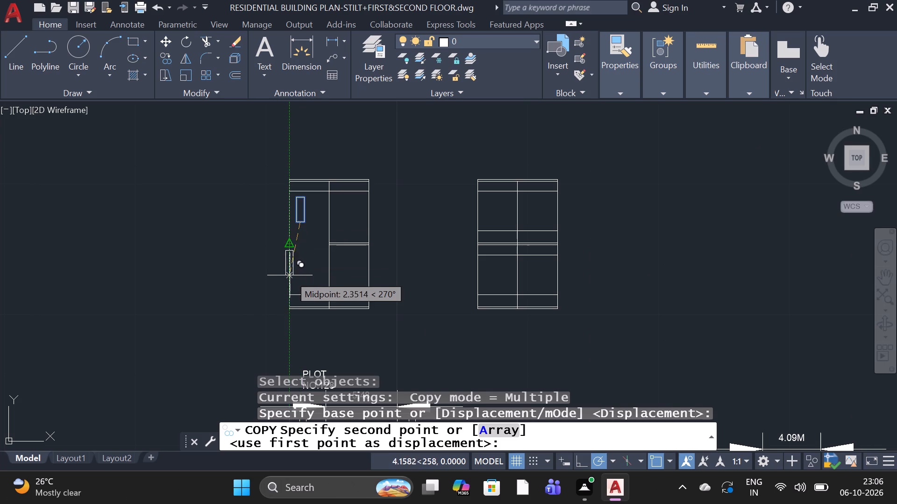
{"action": "left_click", "coordinate": [299, 282]}
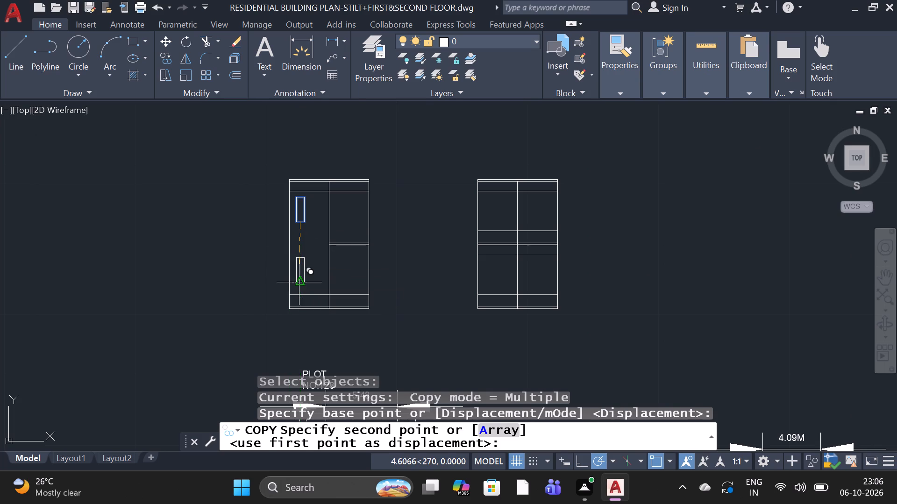
{"action": "scroll", "coordinate": [309, 250], "scroll_direction": "up", "scroll_amount": 1}
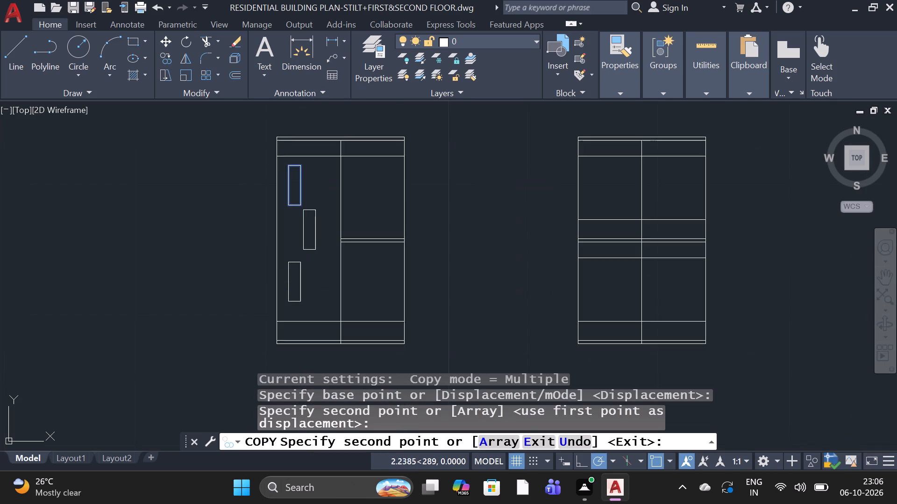
{"action": "scroll", "coordinate": [309, 250], "scroll_direction": "up", "scroll_amount": 1}
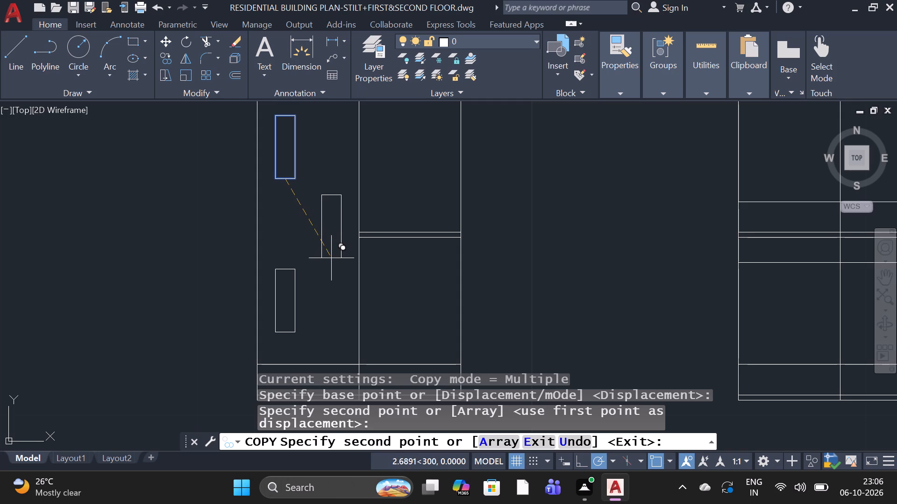
{"action": "left_click", "coordinate": [332, 259]}
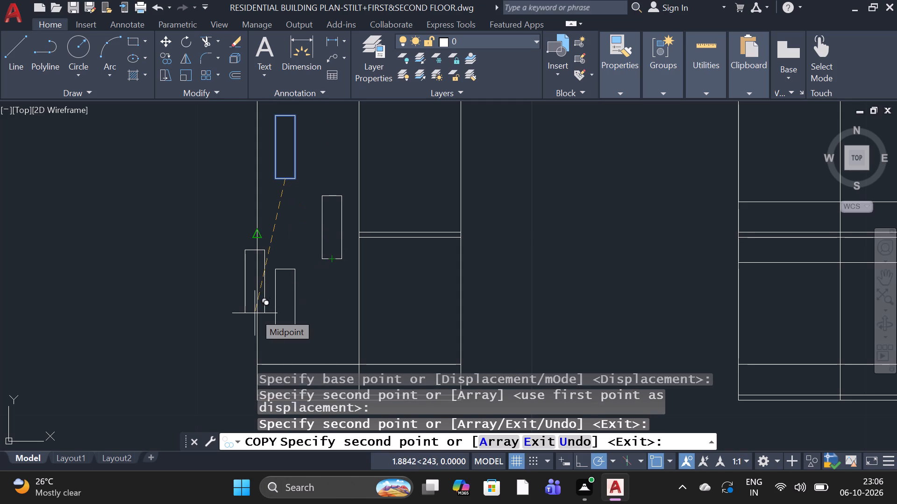
{"action": "key", "text": "space"}
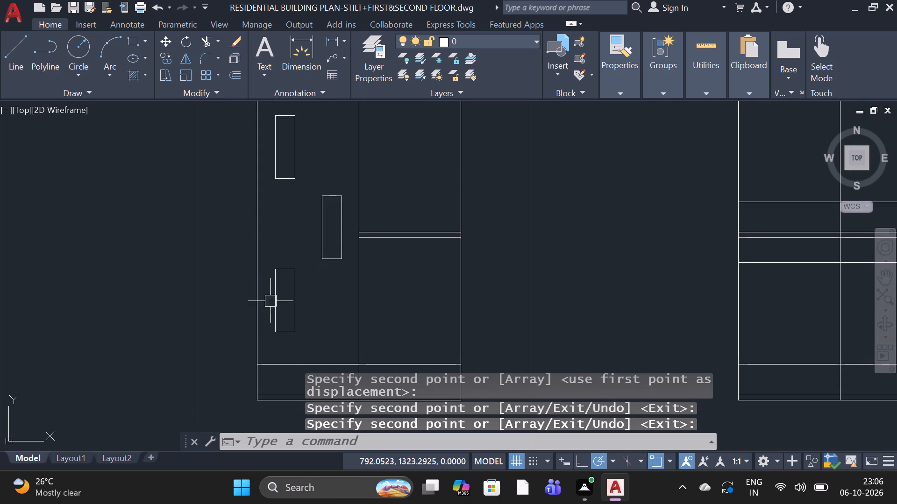
Draw a circle of radius about 0.34 between the upper and lower rectangles, beside the middle rectangle in the left compartment.
{"action": "left_click", "coordinate": [78, 63]}
{"action": "left_click", "coordinate": [51, 100]}
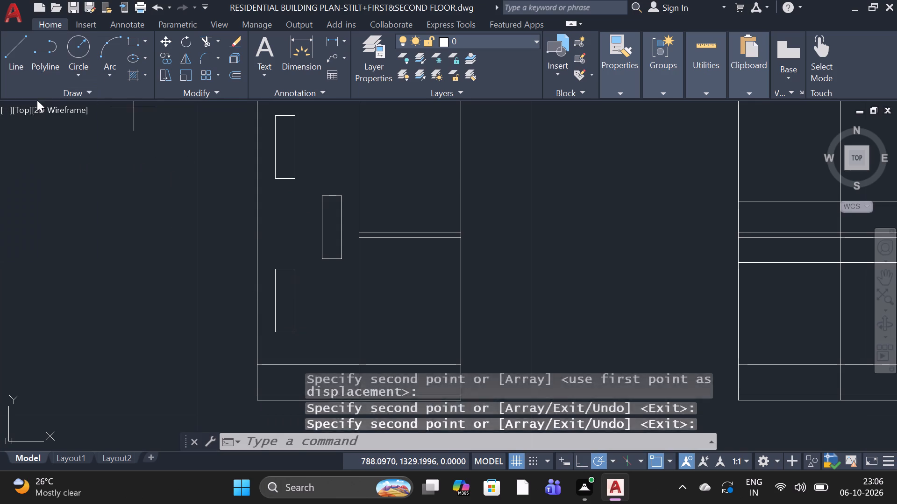
{"action": "left_click", "coordinate": [281, 220]}
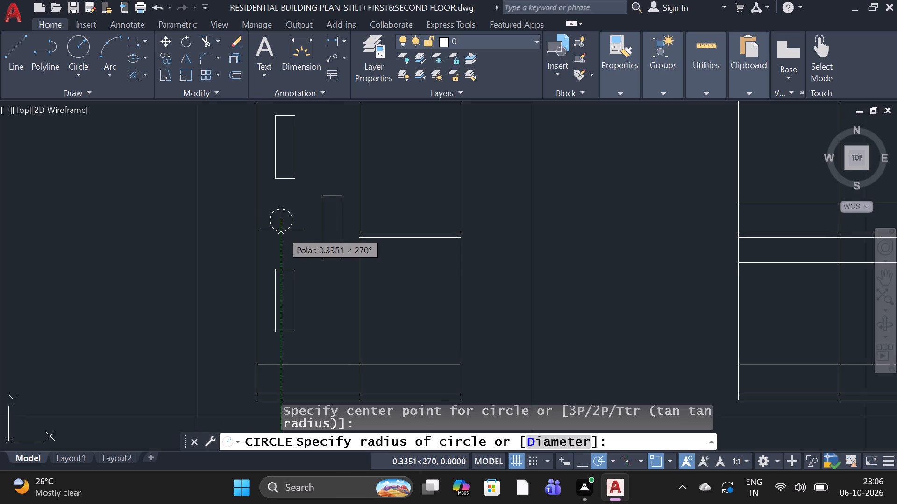
{"action": "left_click", "coordinate": [282, 231]}
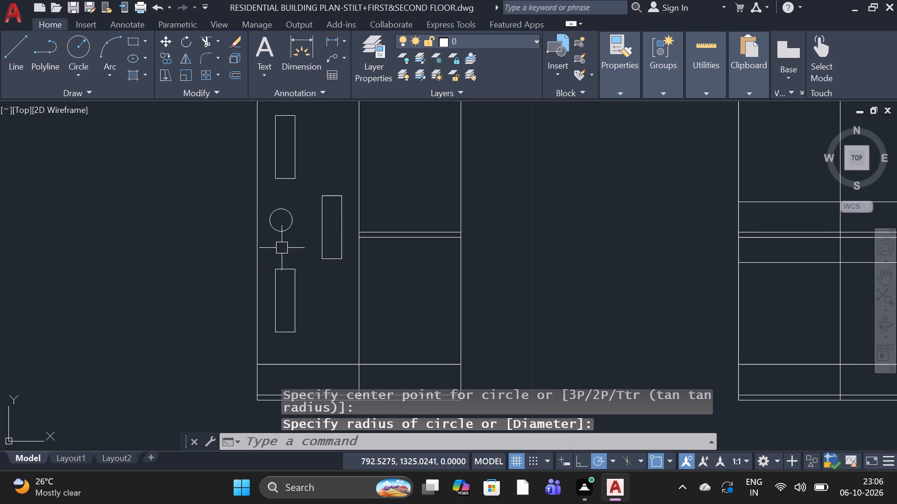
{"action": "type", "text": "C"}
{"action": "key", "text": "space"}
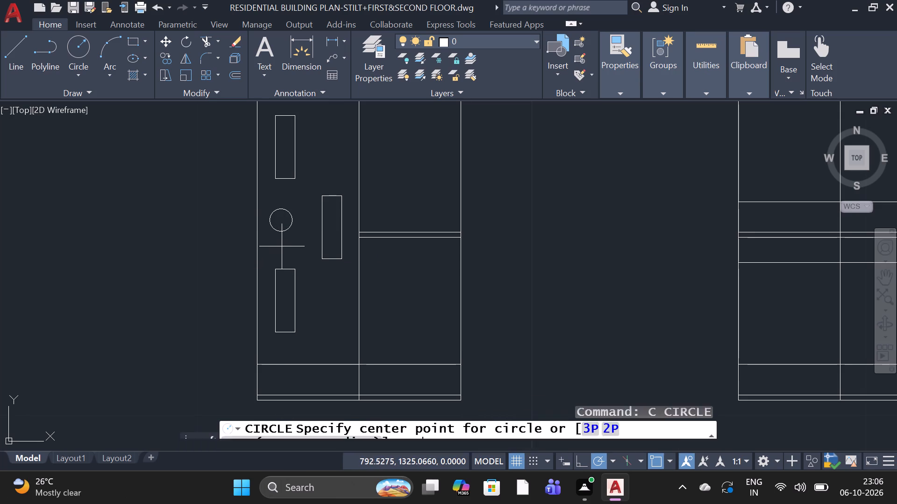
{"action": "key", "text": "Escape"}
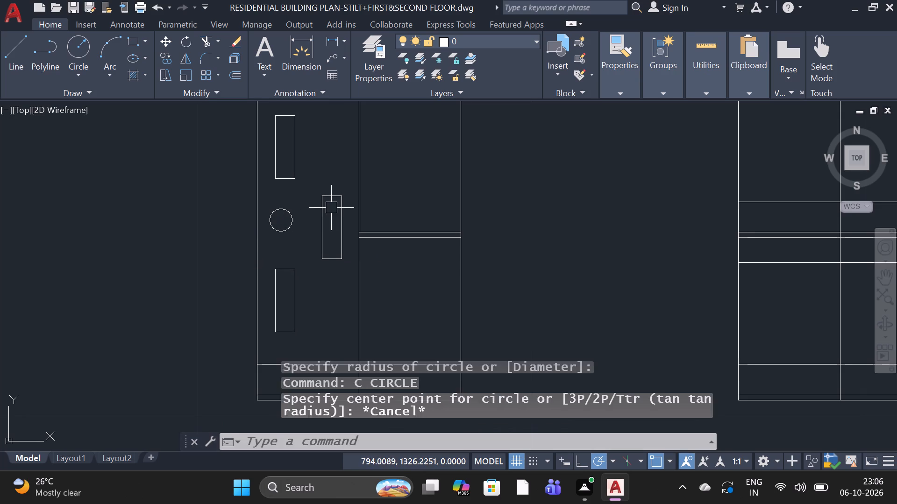
Copy the circle twice toward the central divider, once beside the top rectangle and once beside the bottom rectangle.
{"action": "type", "text": "CO"}
{"action": "key", "text": "space"}
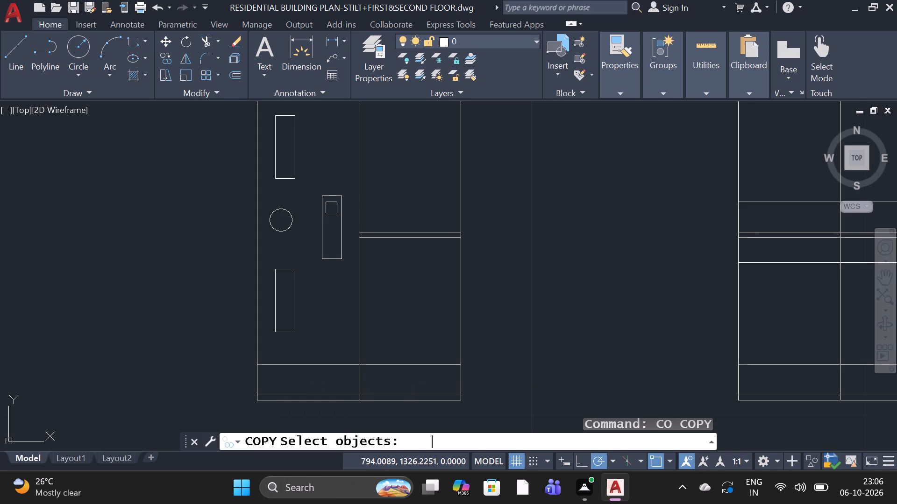
{"action": "scroll", "coordinate": [276, 220], "scroll_direction": "up", "scroll_amount": 1}
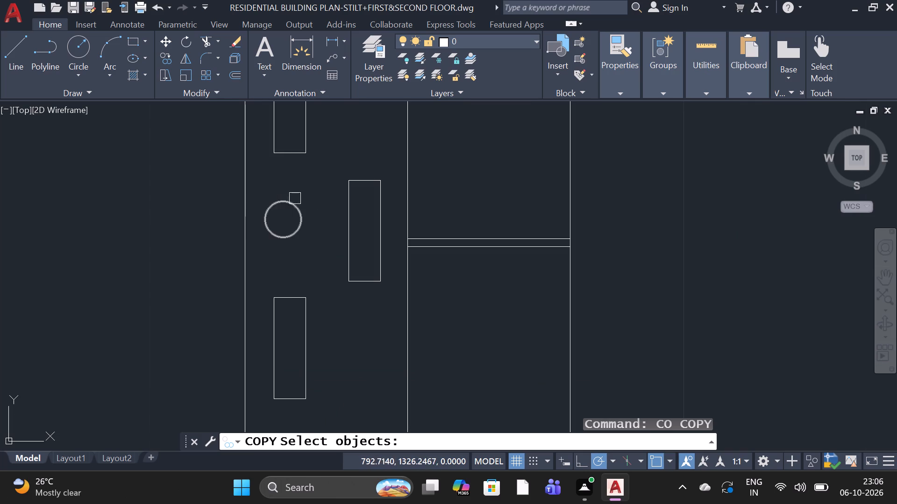
{"action": "left_click", "coordinate": [307, 196]}
{"action": "left_click", "coordinate": [278, 252]}
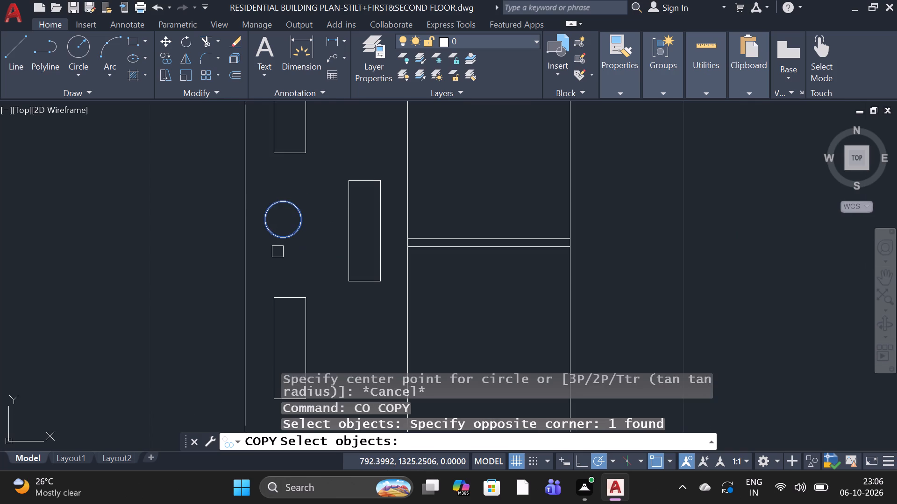
{"action": "key", "text": "space"}
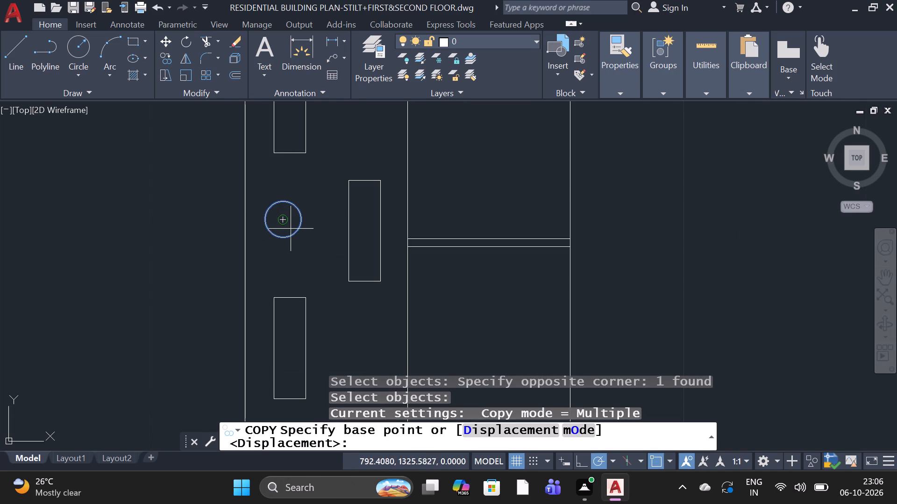
{"action": "left_click", "coordinate": [284, 223]}
{"action": "scroll", "coordinate": [286, 230], "scroll_direction": "down", "scroll_amount": 1}
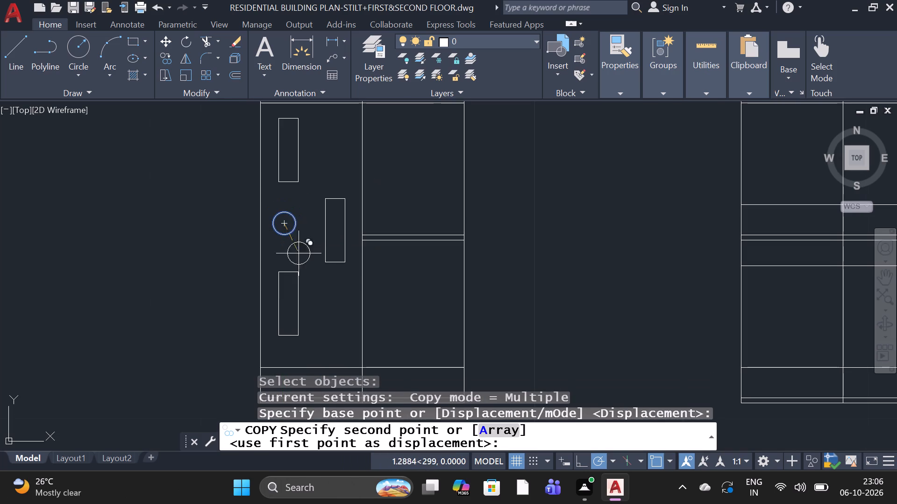
{"action": "left_click", "coordinate": [331, 140]}
{"action": "scroll", "coordinate": [331, 264], "scroll_direction": "down", "scroll_amount": 1}
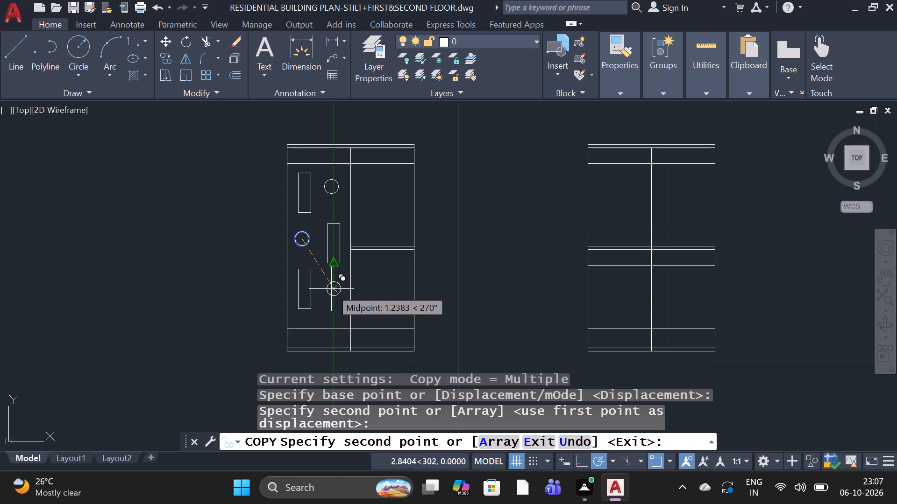
{"action": "left_click", "coordinate": [331, 293]}
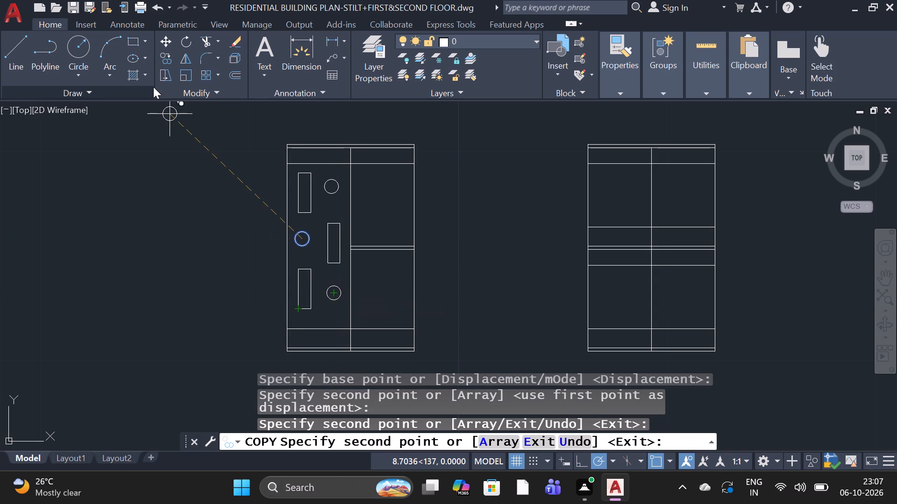
{"action": "key", "text": "space"}
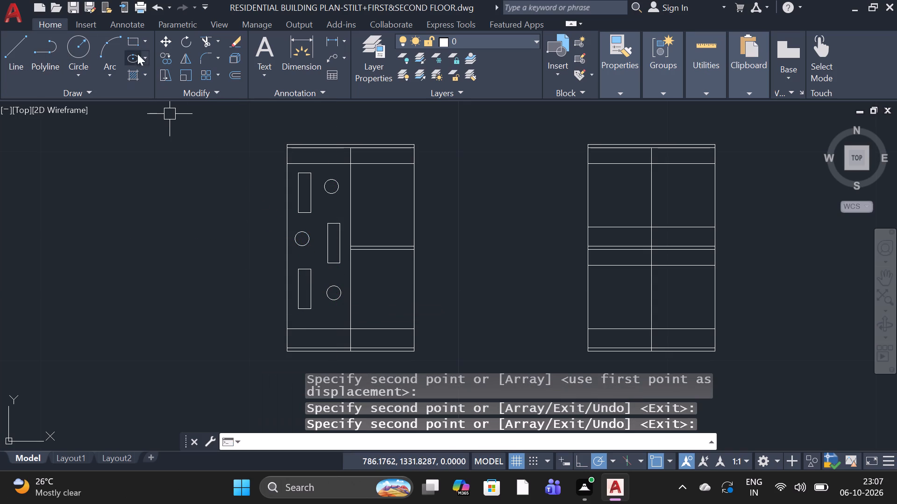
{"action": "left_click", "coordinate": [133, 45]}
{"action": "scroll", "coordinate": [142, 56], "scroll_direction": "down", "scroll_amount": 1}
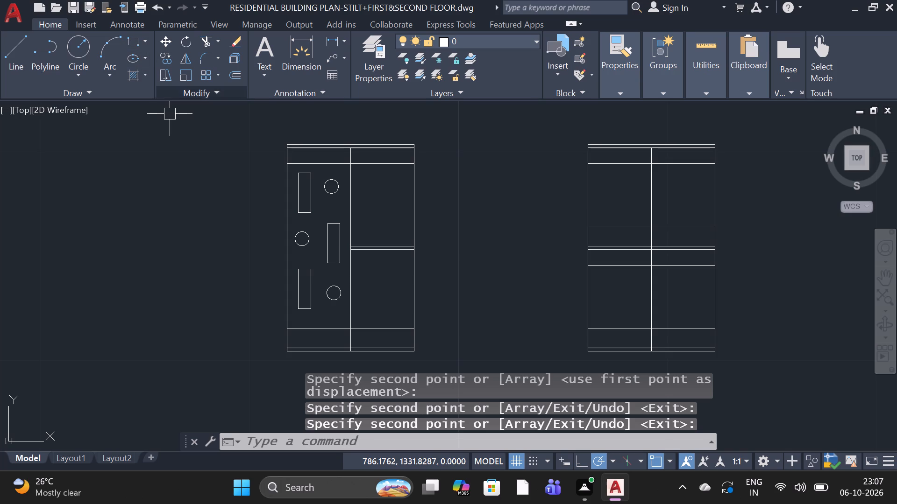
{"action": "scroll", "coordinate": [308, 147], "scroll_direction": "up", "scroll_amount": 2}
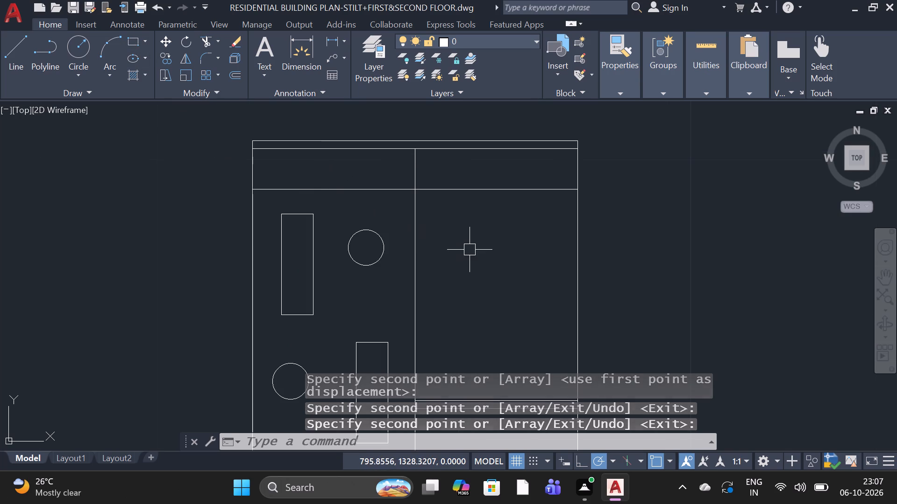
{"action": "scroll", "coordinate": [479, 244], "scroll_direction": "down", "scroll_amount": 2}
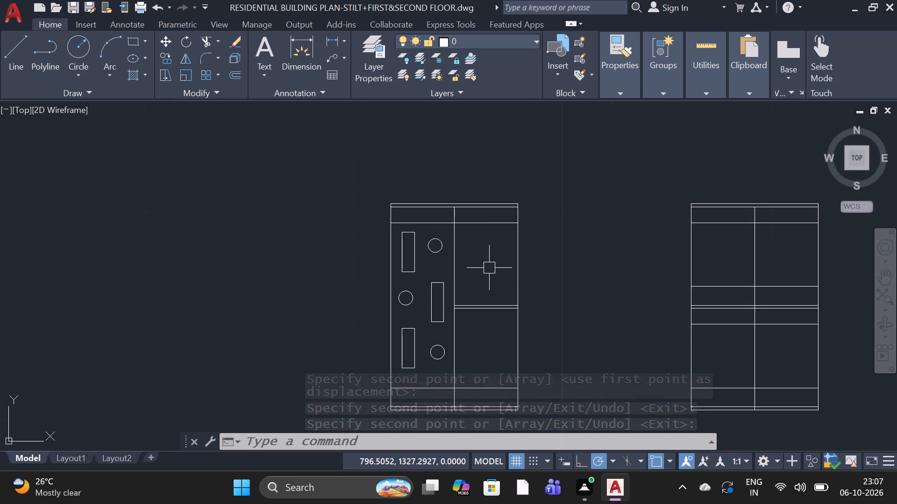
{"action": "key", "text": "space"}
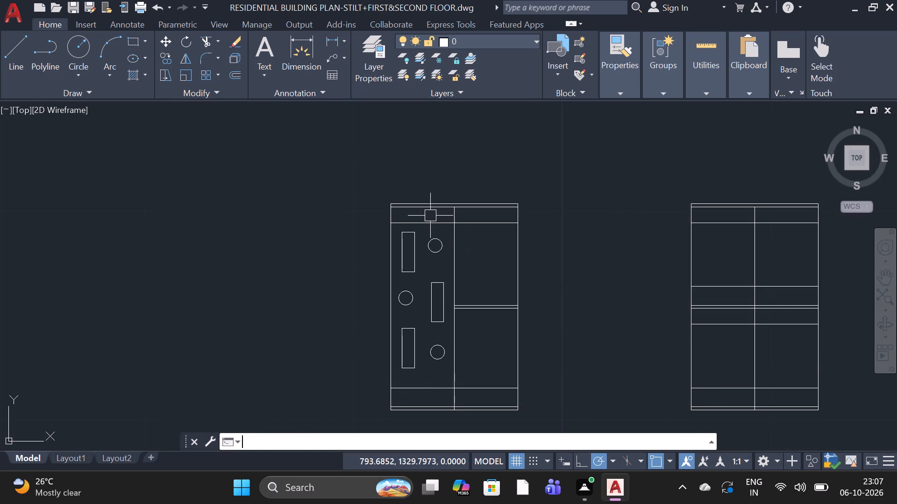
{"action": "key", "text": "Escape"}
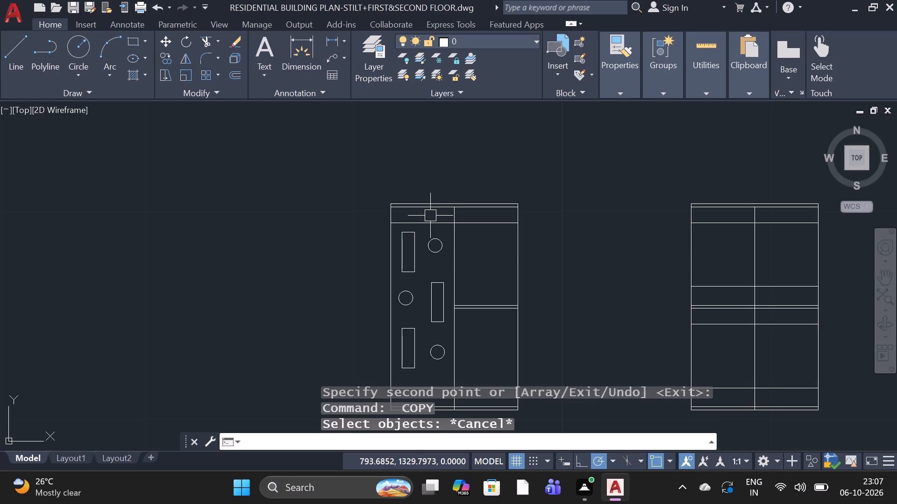
Erase the inner horizontal line just below the original grid's top edge.
{"action": "scroll", "coordinate": [429, 177], "scroll_direction": "up", "scroll_amount": 2}
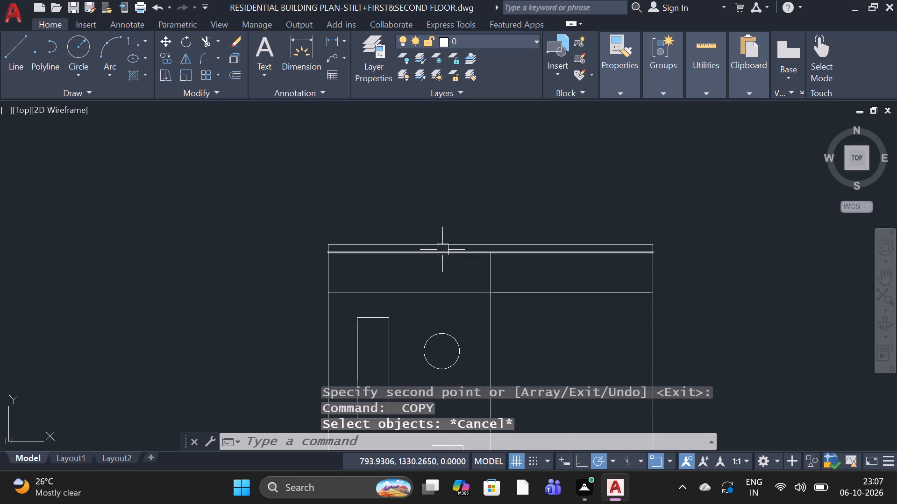
{"action": "left_click", "coordinate": [442, 250]}
{"action": "key", "text": "Delete"}
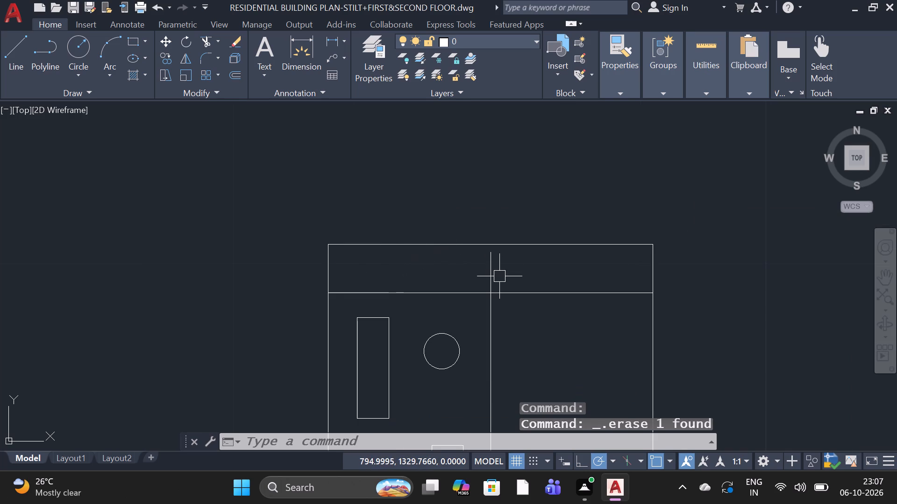
Extend the original grid's central vertical divider up to the top edge, using all objects as boundaries.
{"action": "type", "text": "EX"}
{"action": "key", "text": "space"}
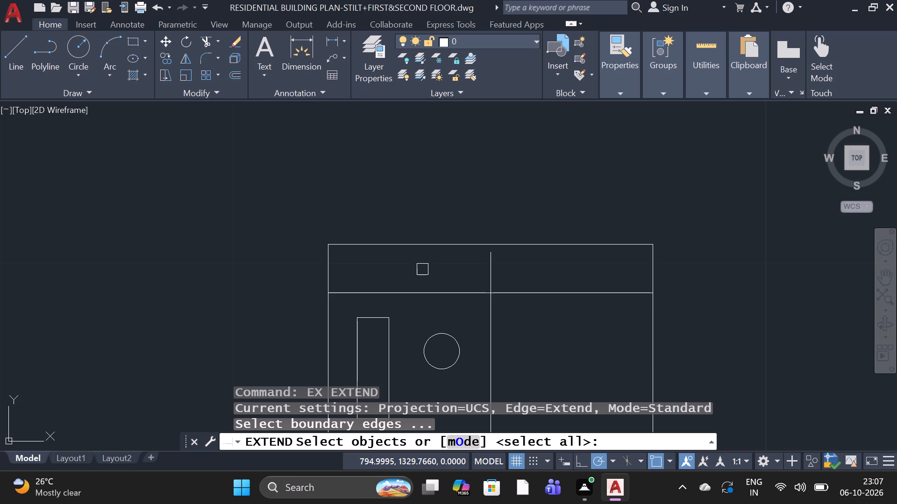
{"action": "key", "text": "space"}
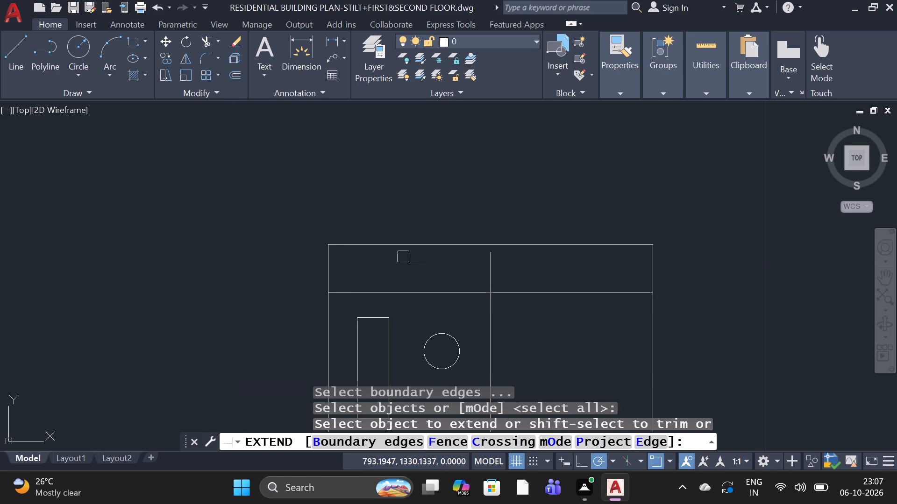
{"action": "left_click", "coordinate": [493, 276]}
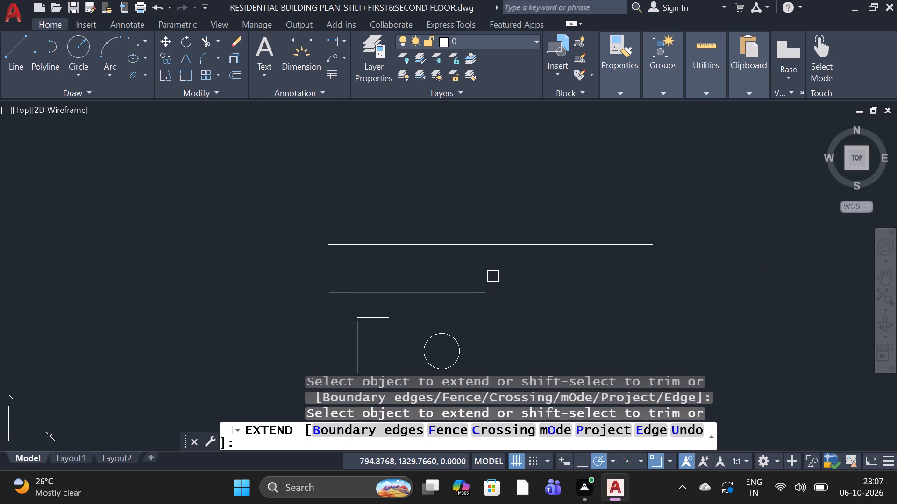
Trim away the central vertical divider's segment inside the original grid's top strip, using all objects as cutting edges.
{"action": "key", "text": "space"}
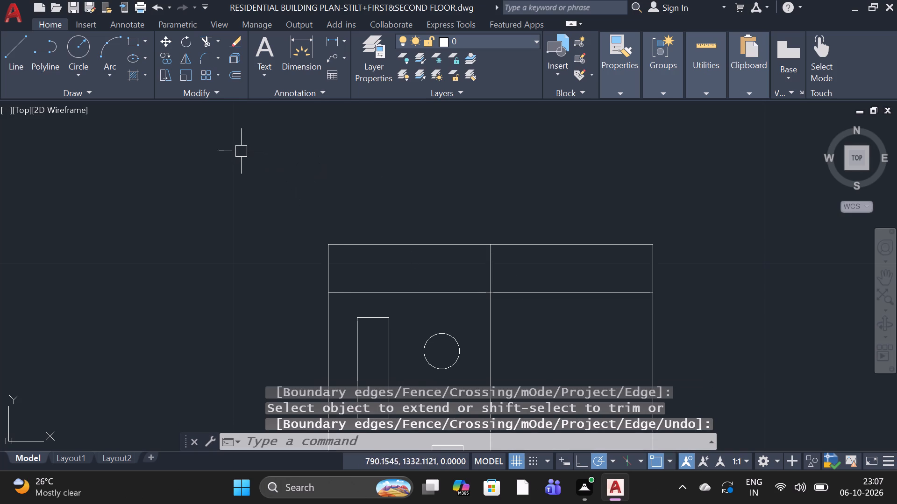
{"action": "left_click", "coordinate": [491, 266]}
{"action": "key", "text": "grave"}
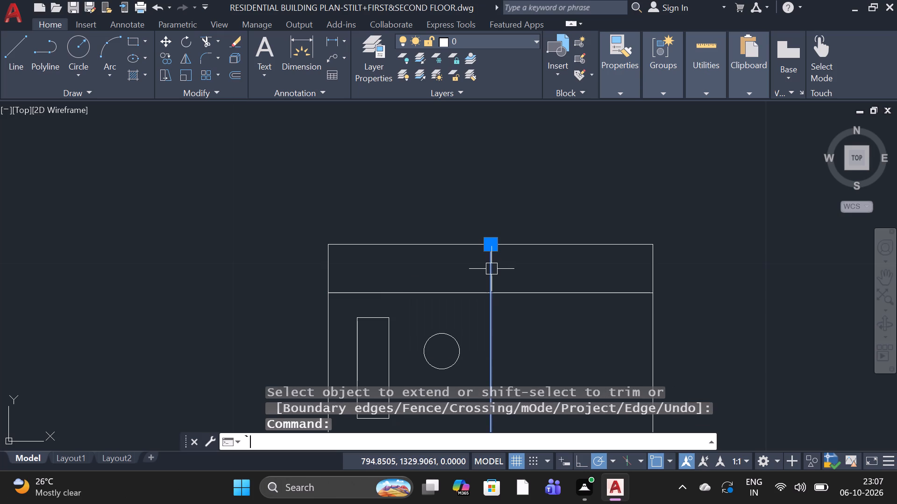
{"action": "key", "text": "Escape"}
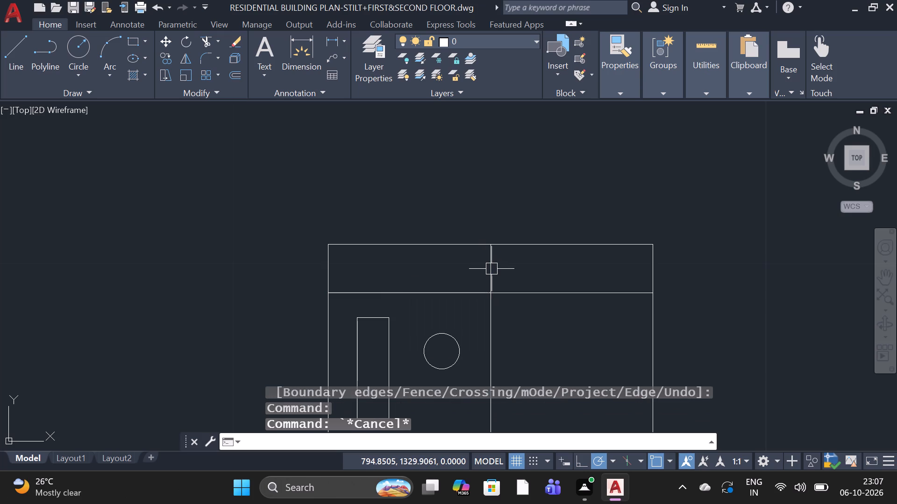
{"action": "type", "text": "TTR"}
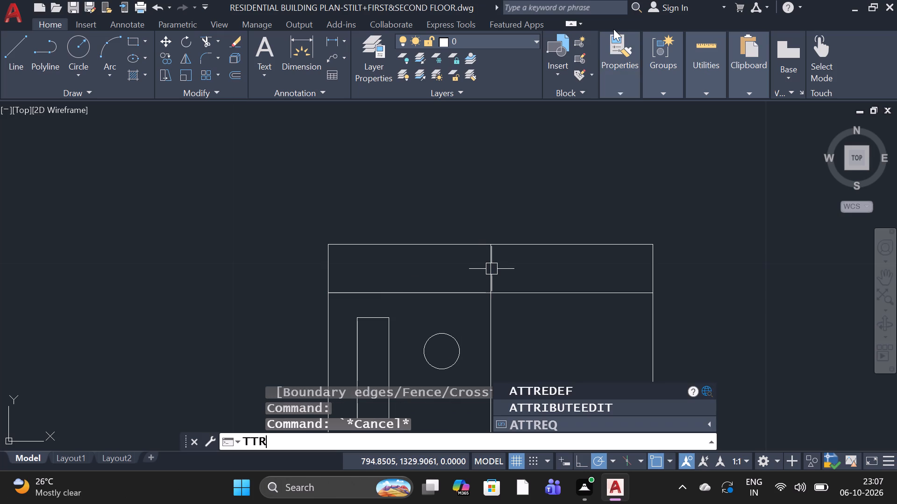
{"action": "key", "text": "Escape"}
{"action": "type", "text": "TR"}
{"action": "key", "text": "space"}
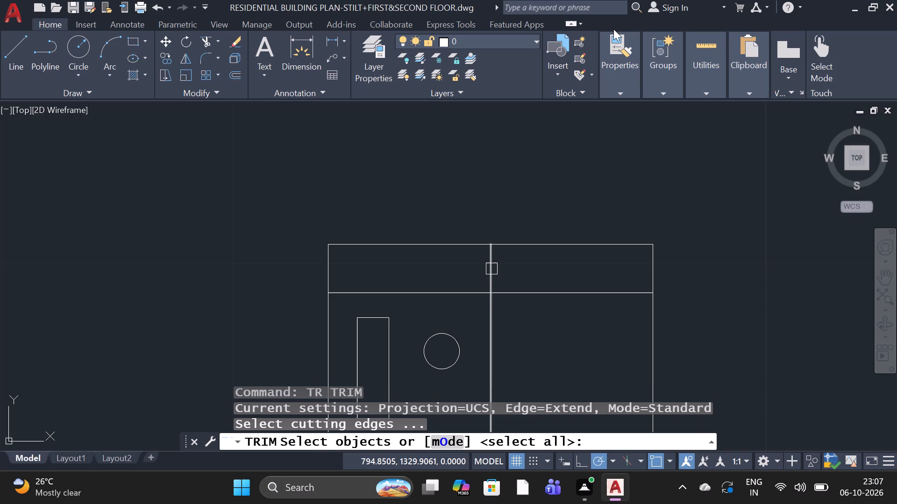
{"action": "key", "text": "space"}
{"action": "left_click", "coordinate": [588, 29]}
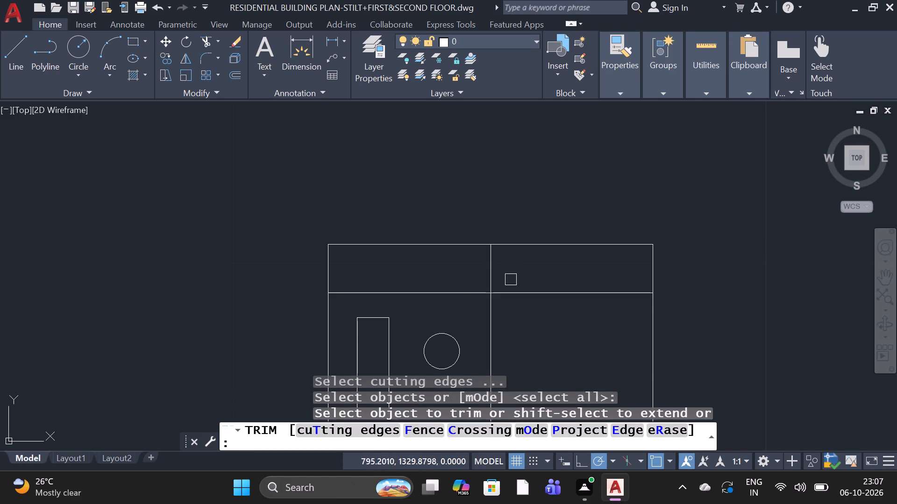
{"action": "left_click", "coordinate": [488, 273]}
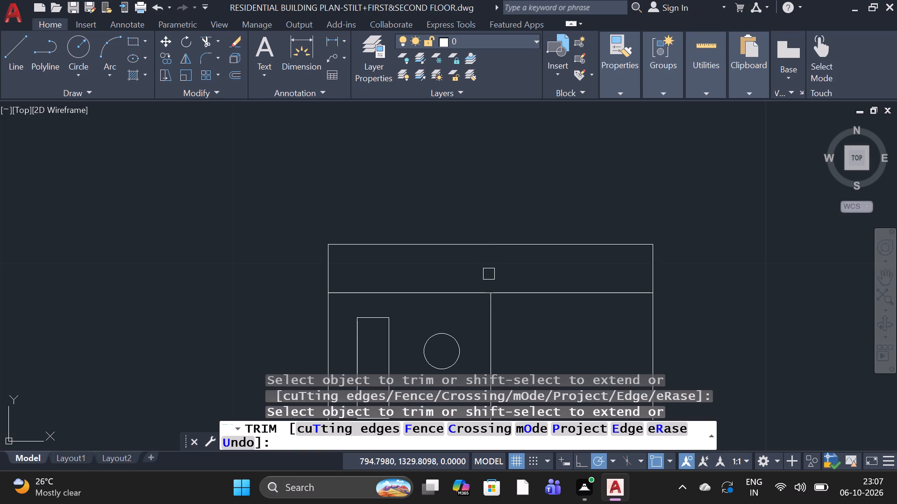
{"action": "key", "text": "Escape"}
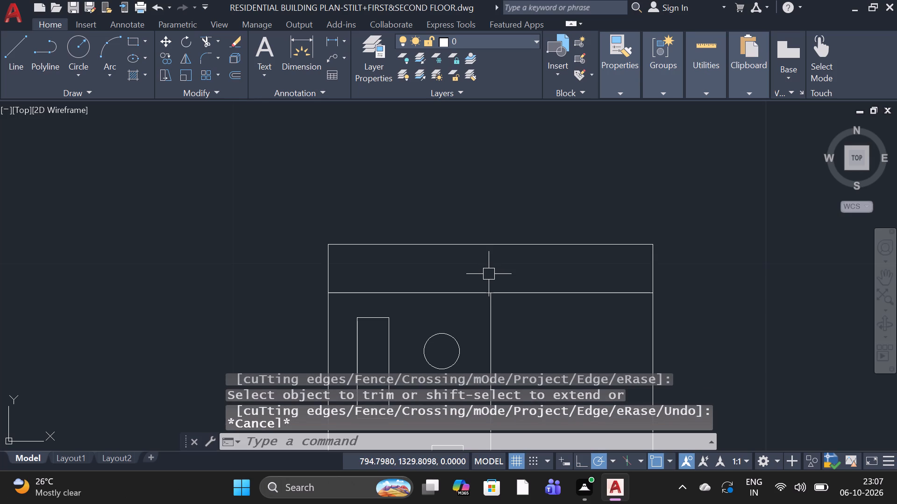
Draw an upright rectangle about 0.3 by 0.65 near the left end of the original grid's top strip.
{"action": "left_click", "coordinate": [137, 40]}
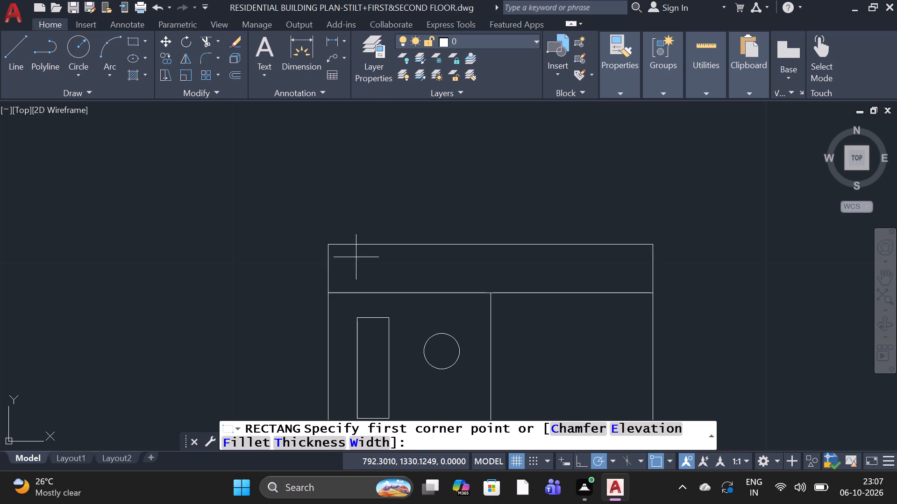
{"action": "scroll", "coordinate": [356, 257], "scroll_direction": "up", "scroll_amount": 1}
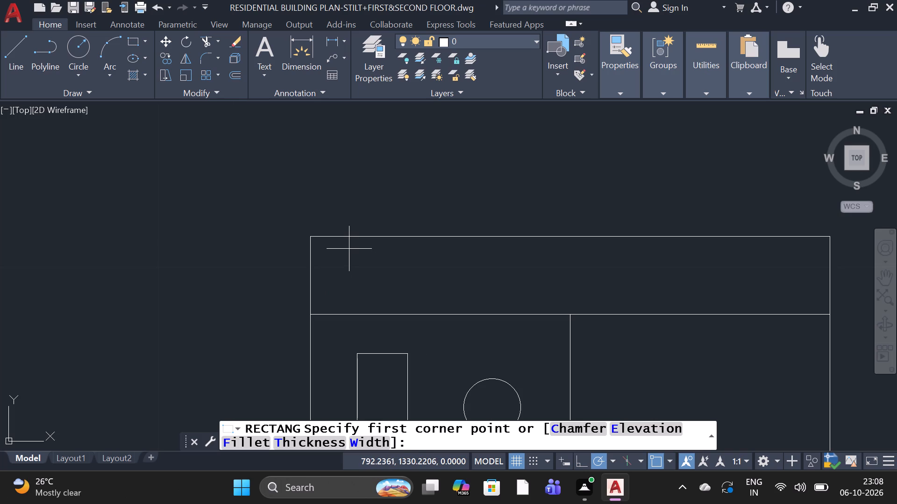
{"action": "scroll", "coordinate": [348, 248], "scroll_direction": "up", "scroll_amount": 1}
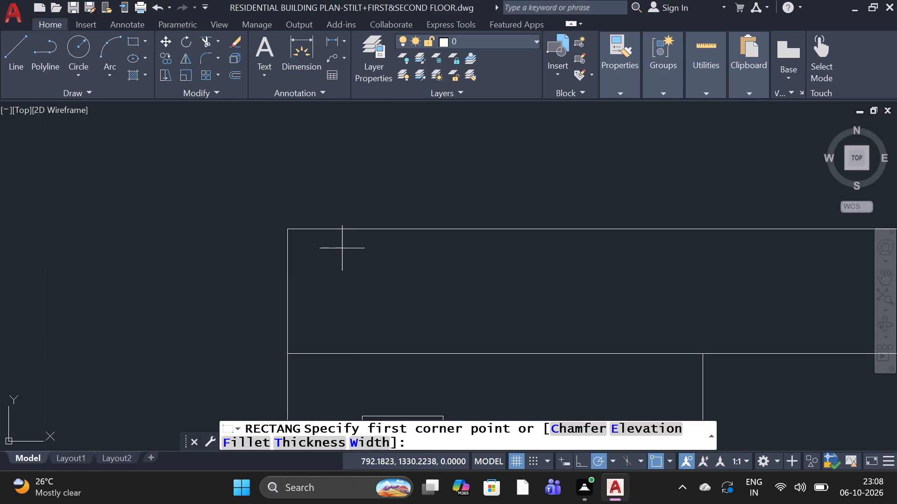
{"action": "left_click", "coordinate": [335, 248]}
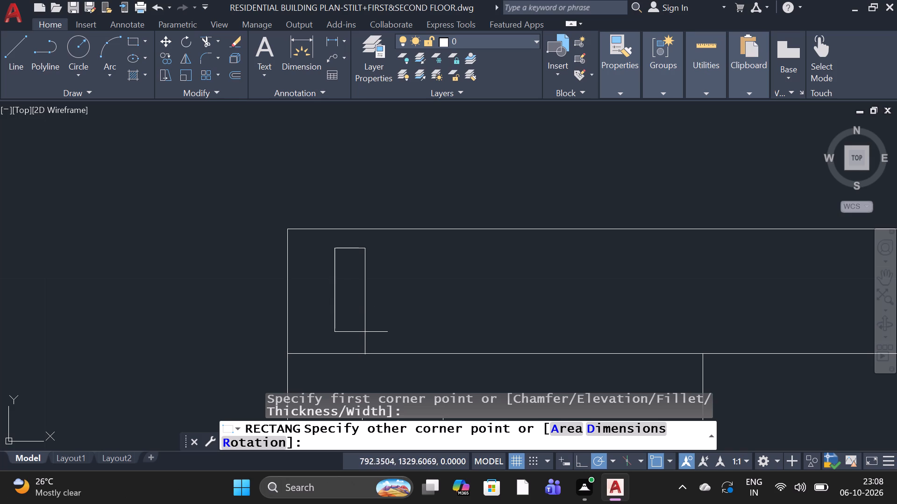
{"action": "left_click", "coordinate": [377, 337]}
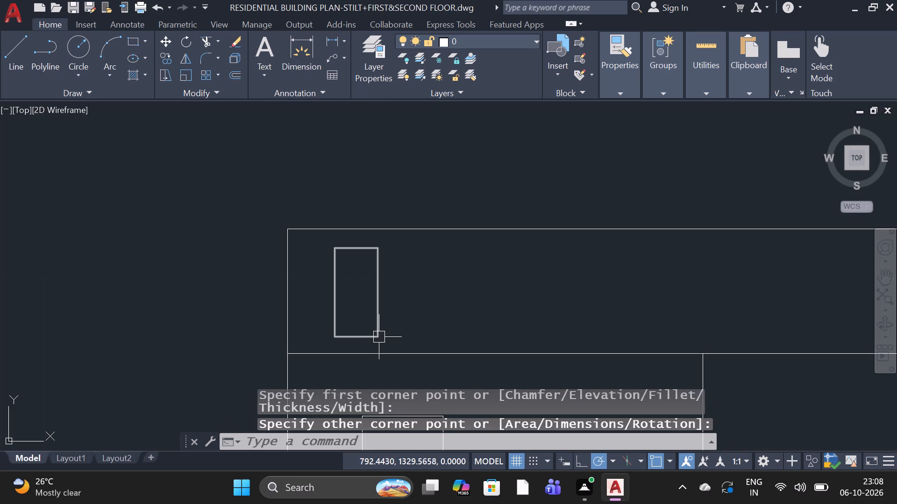
Copy the small rectangle three times horizontally along the top strip, at distances of about 1.3, 3.0 and 4.6.
{"action": "type", "text": "CO"}
{"action": "key", "text": "space"}
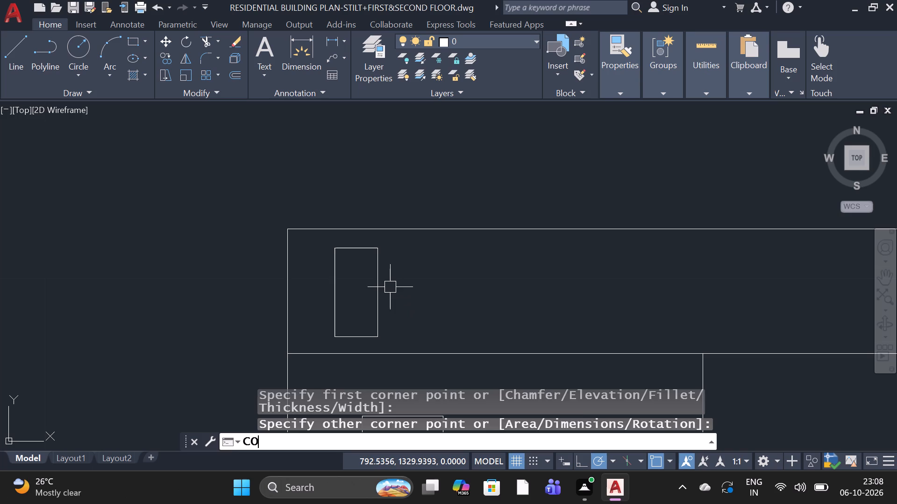
{"action": "left_click", "coordinate": [412, 241]}
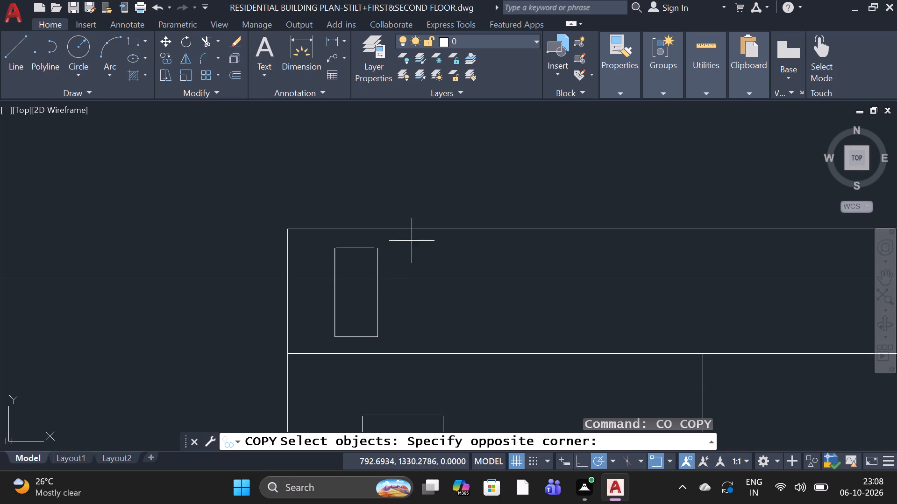
{"action": "left_click", "coordinate": [313, 338]}
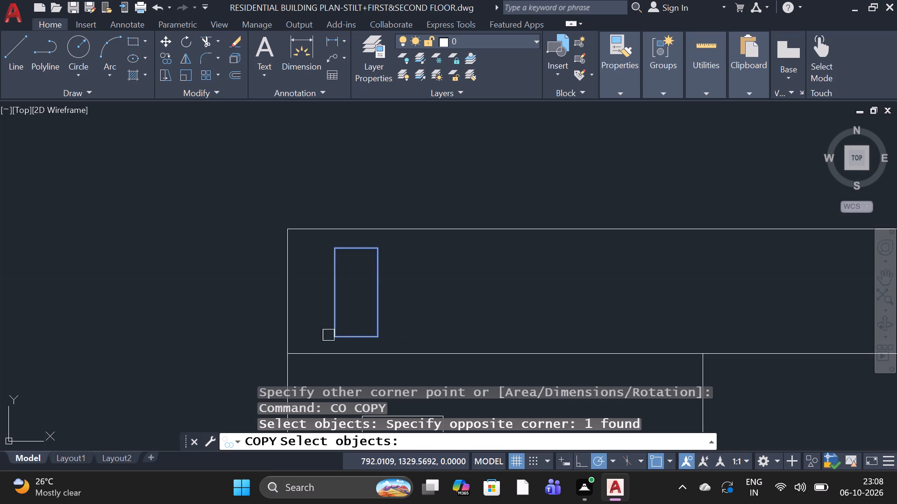
{"action": "key", "text": "space"}
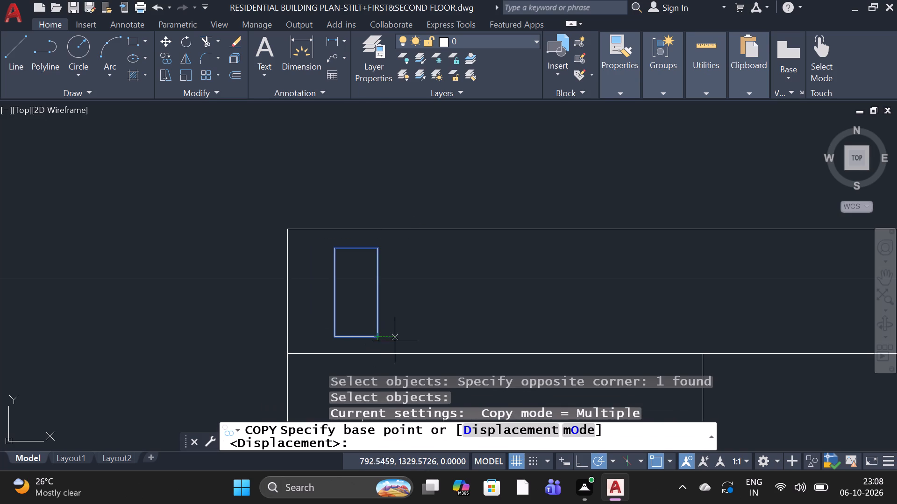
{"action": "left_click", "coordinate": [358, 338]}
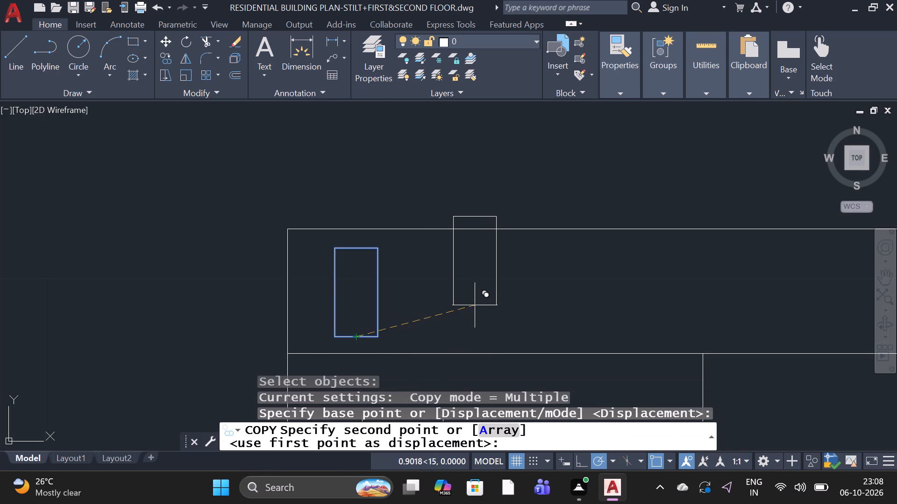
{"action": "scroll", "coordinate": [476, 304], "scroll_direction": "down", "scroll_amount": 1}
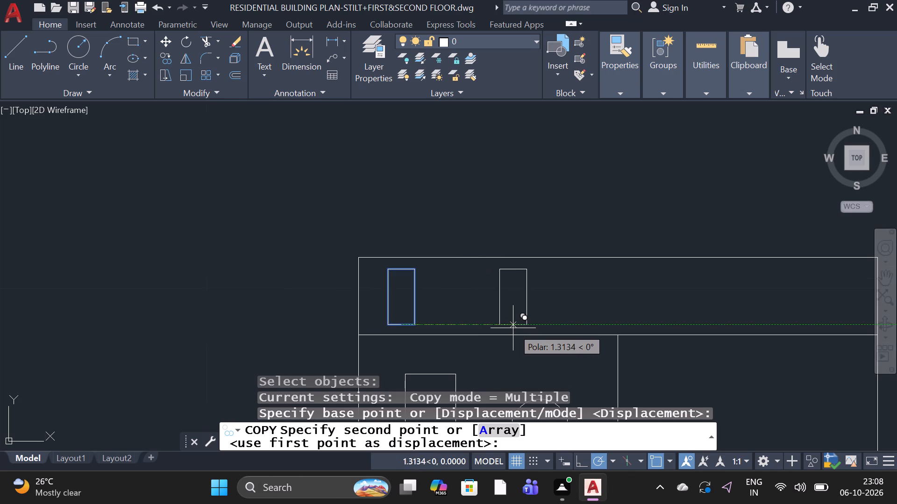
{"action": "left_click_drag", "start_coordinate": [515, 328], "coordinate": [520, 328]}
{"action": "scroll", "coordinate": [558, 322], "scroll_direction": "down", "scroll_amount": 1}
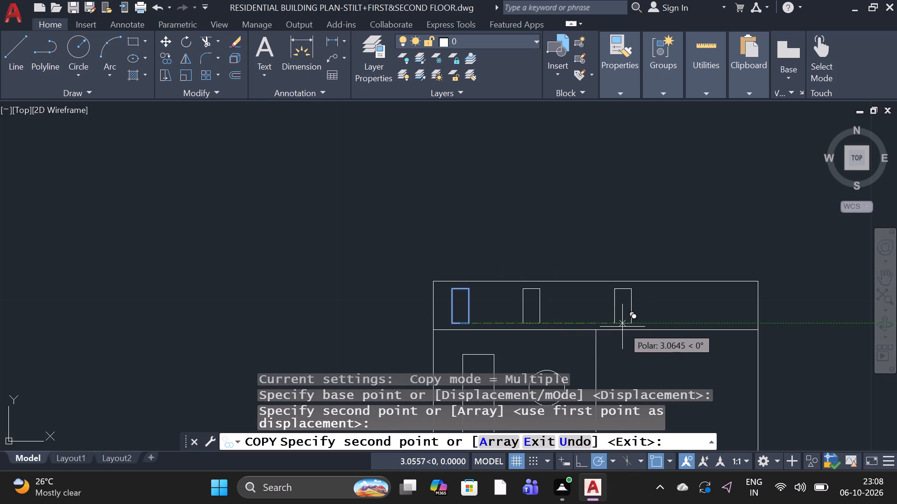
{"action": "left_click", "coordinate": [620, 327]}
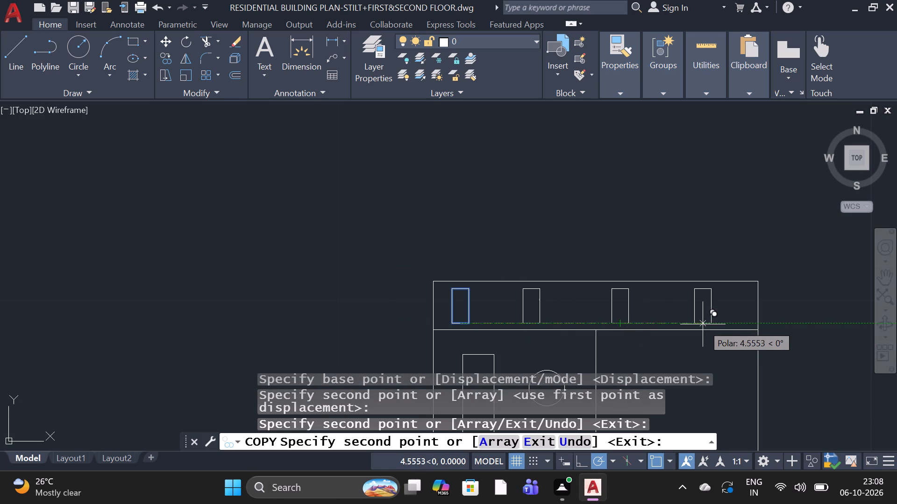
{"action": "left_click", "coordinate": [703, 324]}
{"action": "key", "text": "space"}
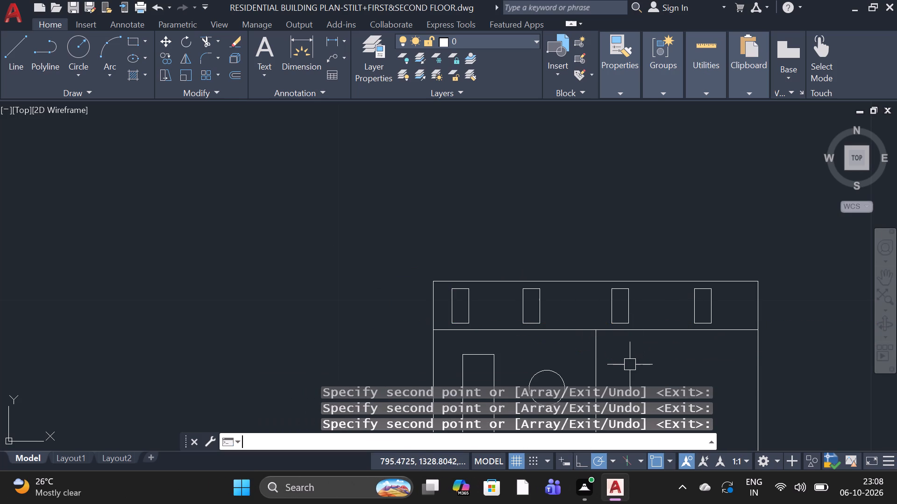
Draw two horizontal lines across the right compartment above the double line, about 2.0 below the top strip and about 0.9 apart, joined along the outer edge.
{"action": "scroll", "coordinate": [556, 152], "scroll_direction": "down", "scroll_amount": 3}
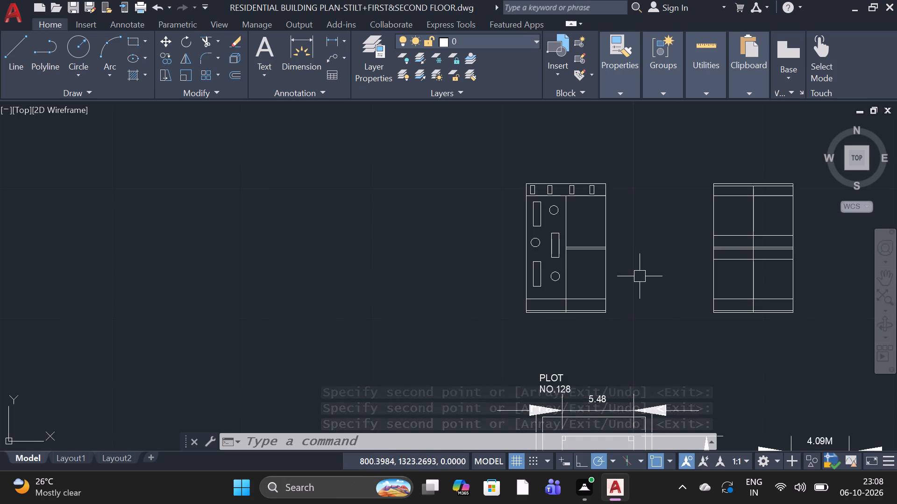
{"action": "scroll", "coordinate": [635, 233], "scroll_direction": "up", "scroll_amount": 2}
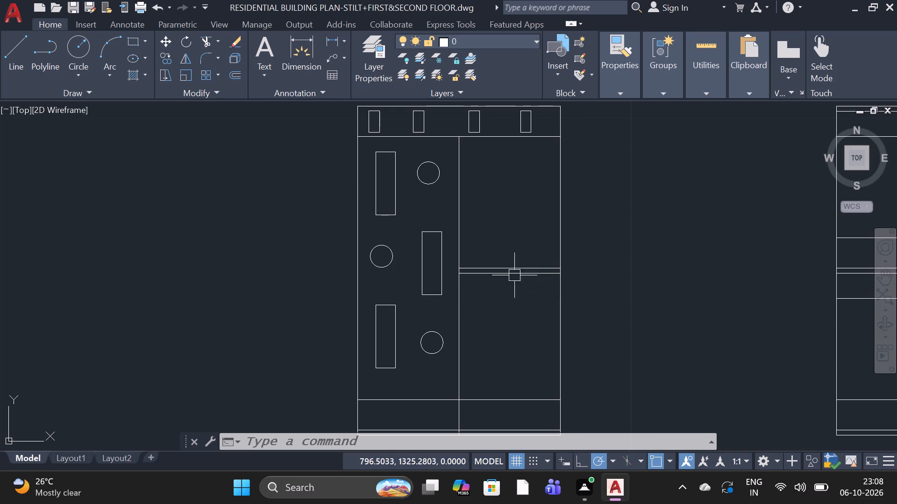
{"action": "left_click", "coordinate": [13, 47]}
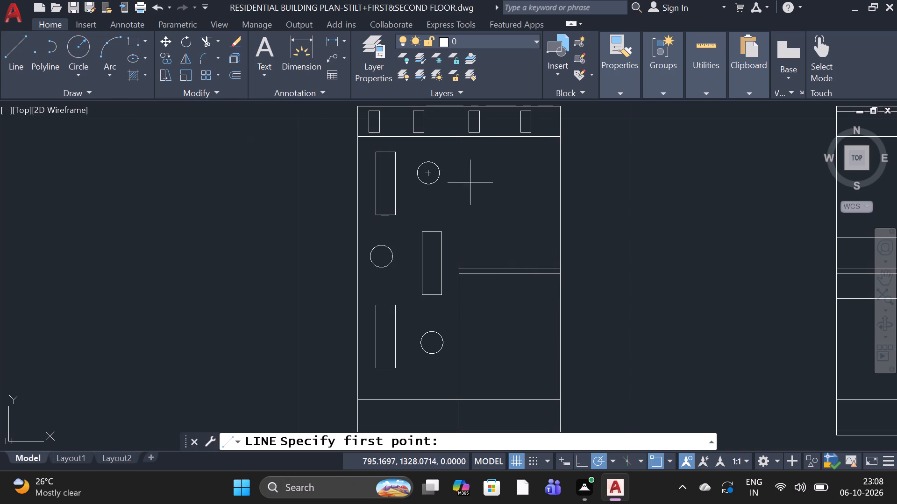
{"action": "left_click", "coordinate": [460, 205]}
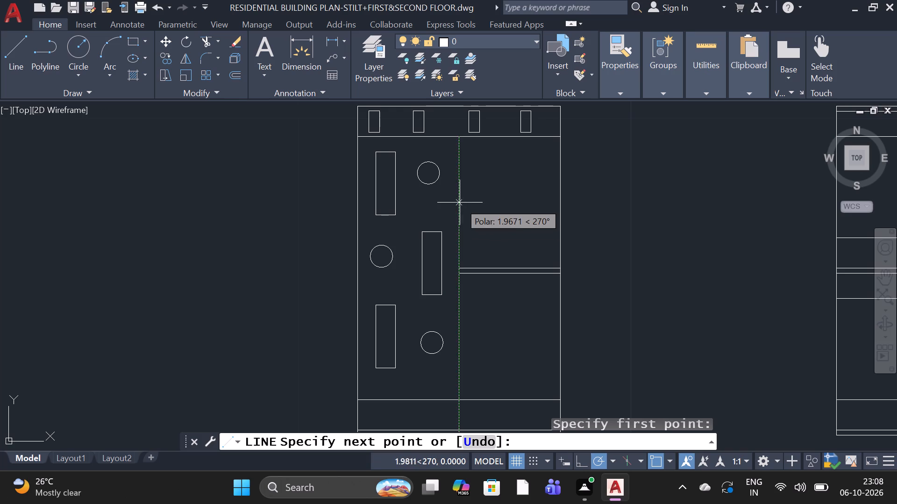
{"action": "left_click", "coordinate": [459, 204]}
{"action": "left_click", "coordinate": [562, 206]}
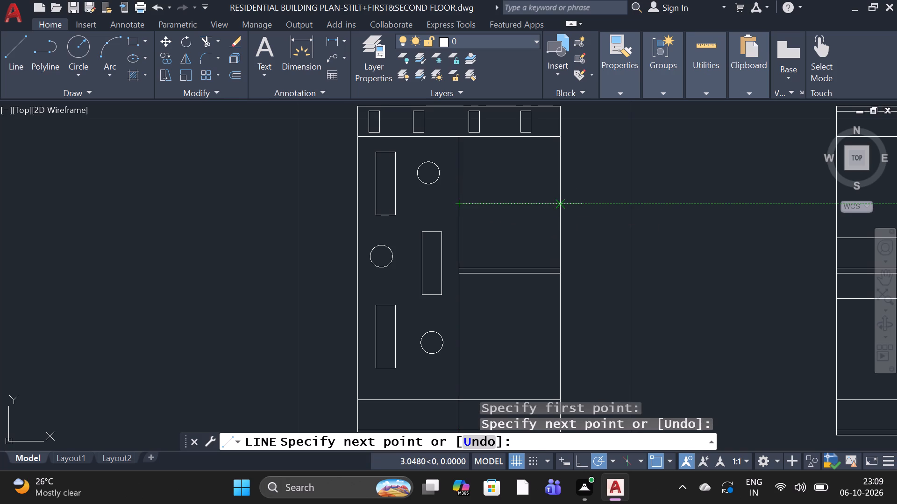
{"action": "left_click", "coordinate": [562, 234]}
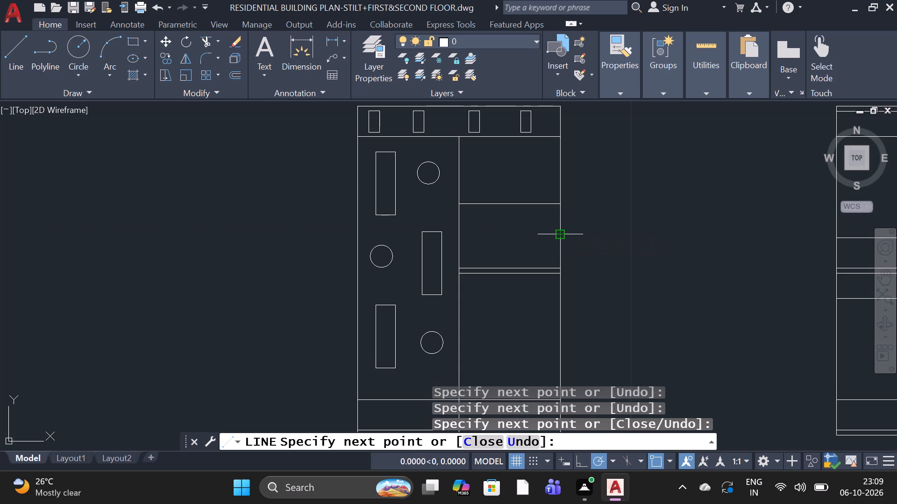
{"action": "left_click", "coordinate": [459, 232]}
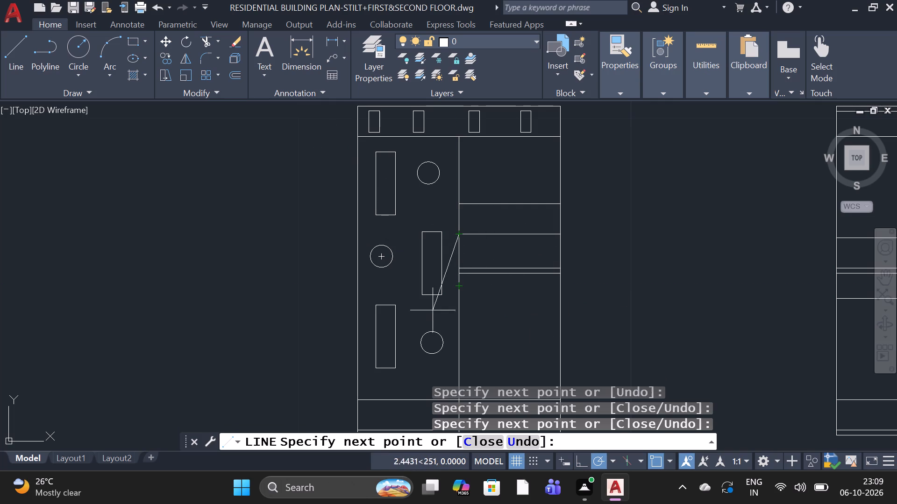
Continue the line down the divider and draw two horizontal lines about 0.9 apart across the right compartment below the double line.
{"action": "left_click", "coordinate": [458, 316]}
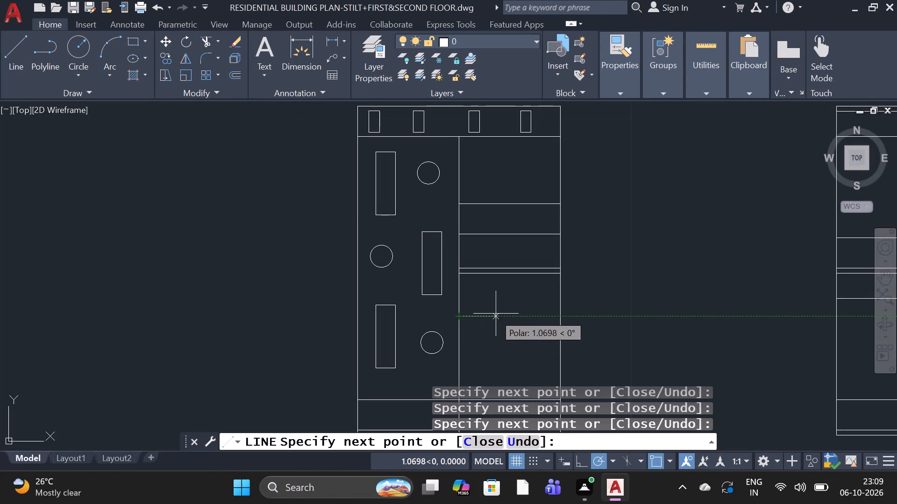
{"action": "left_click", "coordinate": [562, 317]}
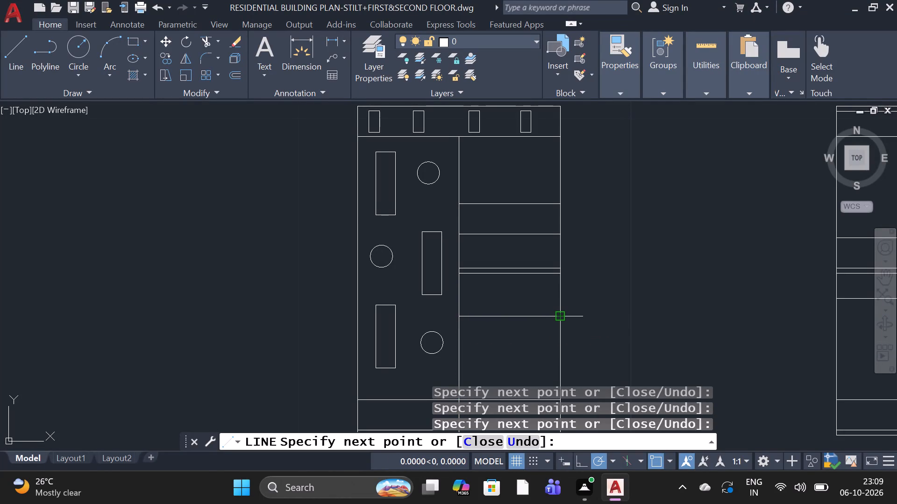
{"action": "scroll", "coordinate": [562, 315], "scroll_direction": "down", "scroll_amount": 1}
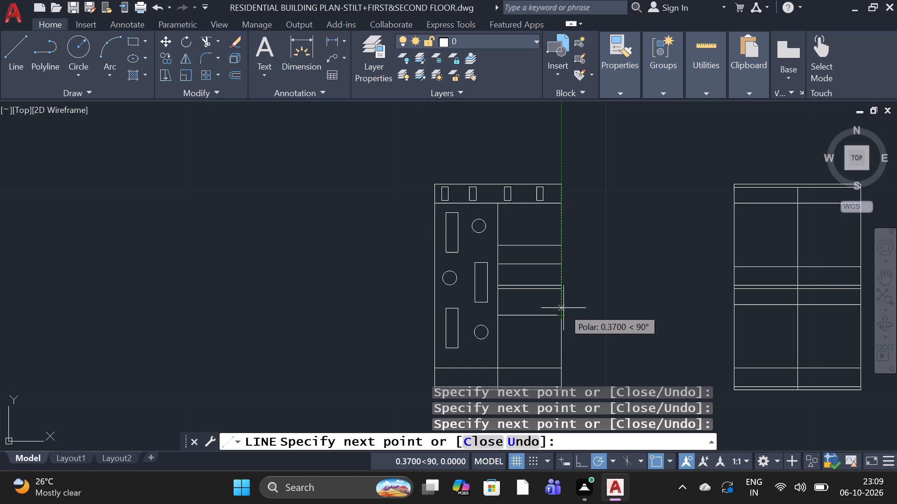
{"action": "scroll", "coordinate": [563, 308], "scroll_direction": "up", "scroll_amount": 1}
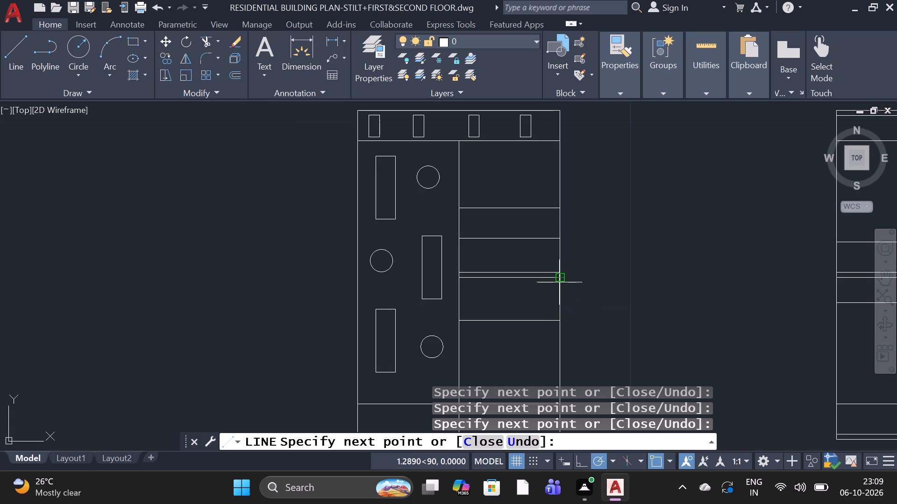
{"action": "left_click", "coordinate": [561, 290]}
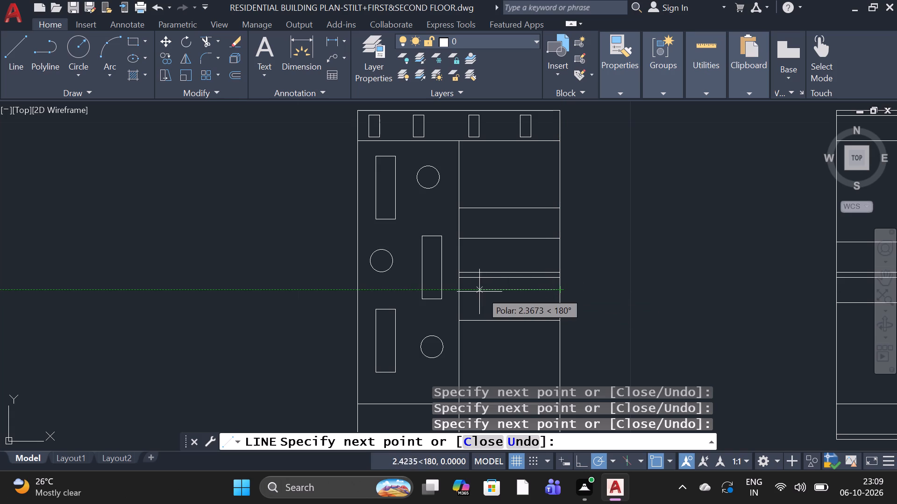
{"action": "left_click", "coordinate": [463, 292]}
{"action": "key", "text": "space"}
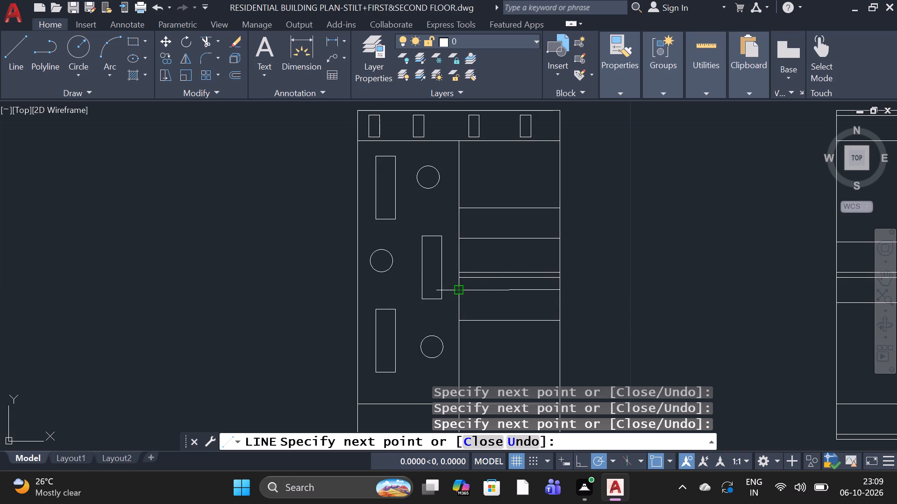
Replace the slightly slanted line just below the double line with a straight horizontal line across the right compartment.
{"action": "left_click", "coordinate": [527, 290]}
{"action": "key", "text": "Delete"}
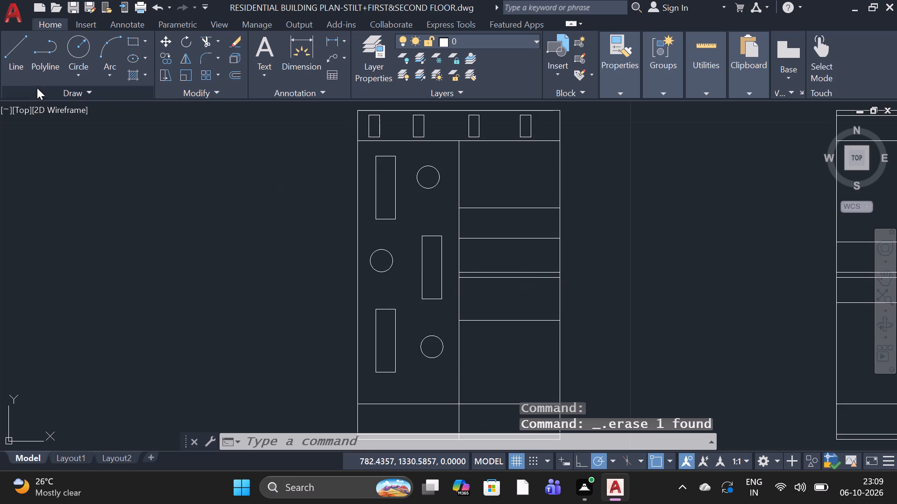
{"action": "left_click", "coordinate": [13, 62]}
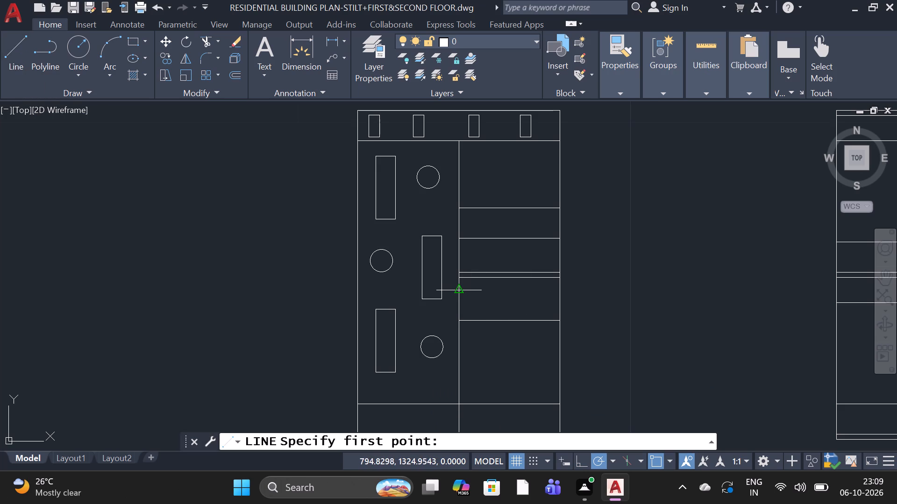
{"action": "left_click", "coordinate": [462, 296]}
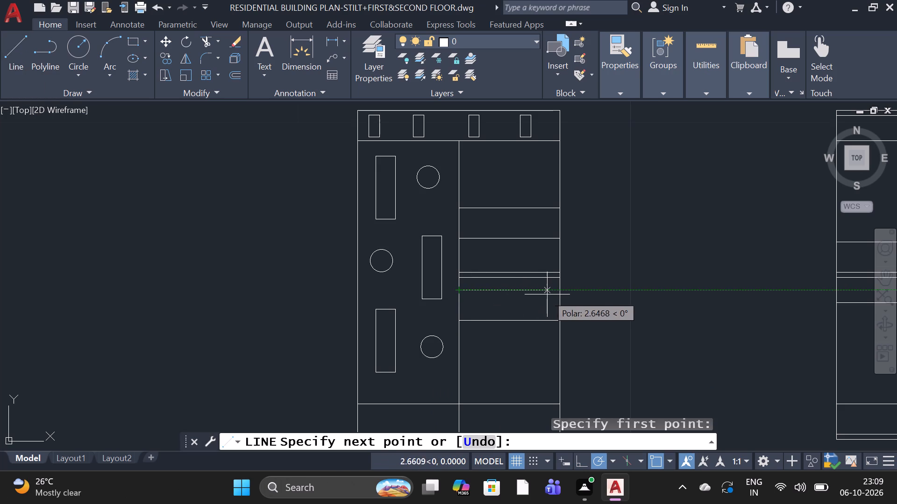
{"action": "left_click", "coordinate": [560, 295]}
{"action": "key", "text": "space"}
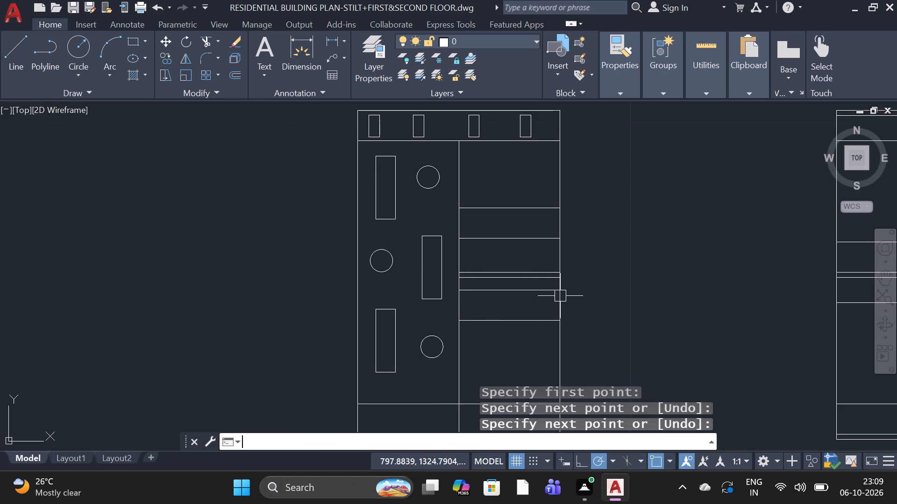
Erase both lines of the closely spaced double line in the middle of the right compartment.
{"action": "left_click", "coordinate": [548, 275]}
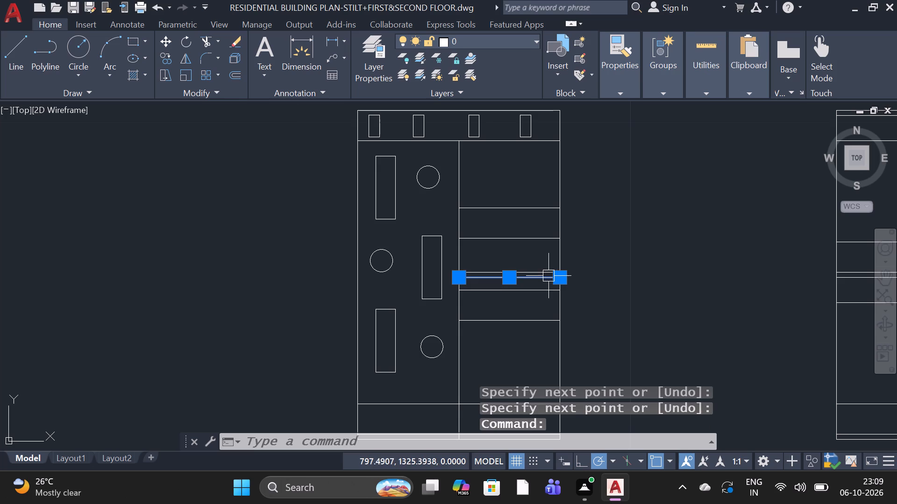
{"action": "key", "text": "Delete"}
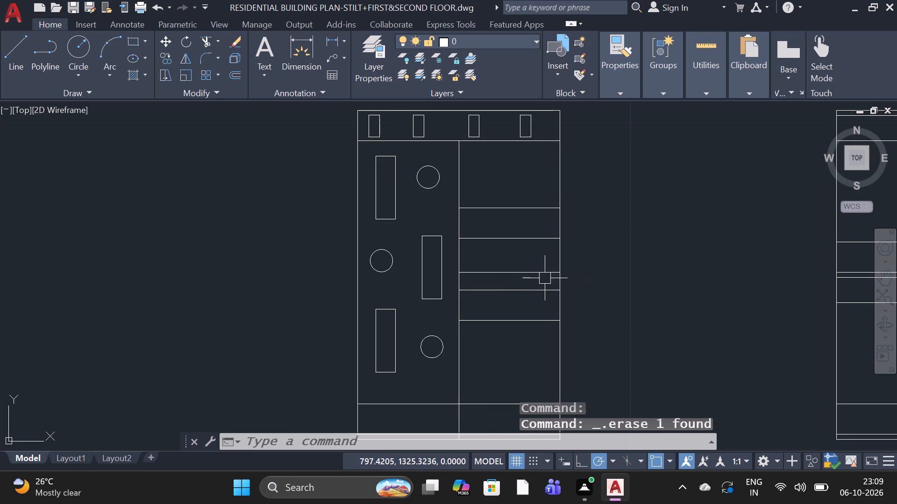
{"action": "left_click", "coordinate": [540, 272]}
{"action": "key", "text": "Delete"}
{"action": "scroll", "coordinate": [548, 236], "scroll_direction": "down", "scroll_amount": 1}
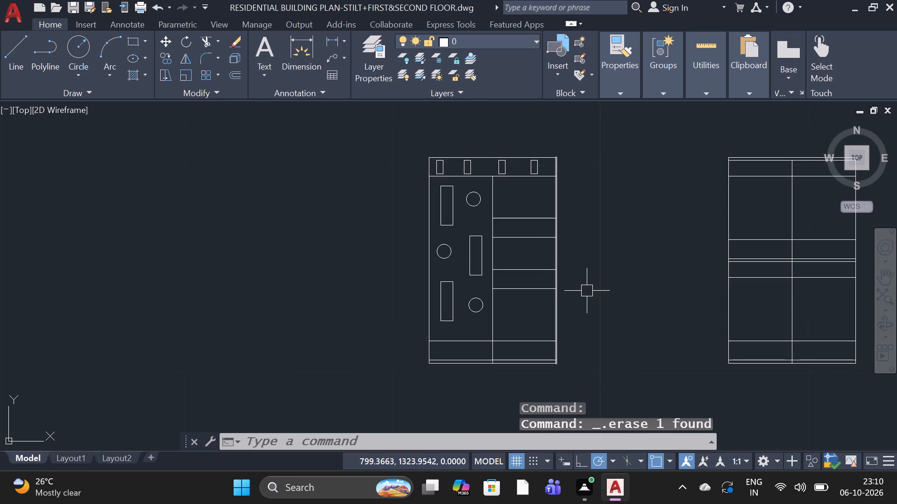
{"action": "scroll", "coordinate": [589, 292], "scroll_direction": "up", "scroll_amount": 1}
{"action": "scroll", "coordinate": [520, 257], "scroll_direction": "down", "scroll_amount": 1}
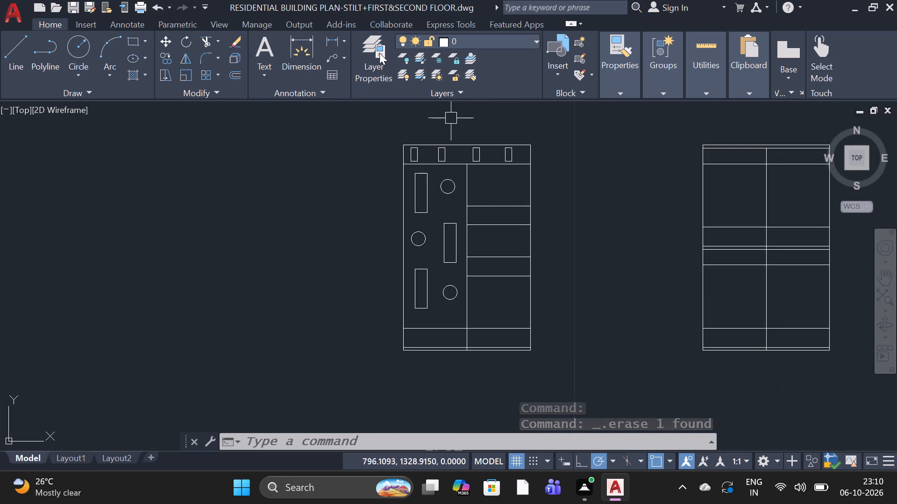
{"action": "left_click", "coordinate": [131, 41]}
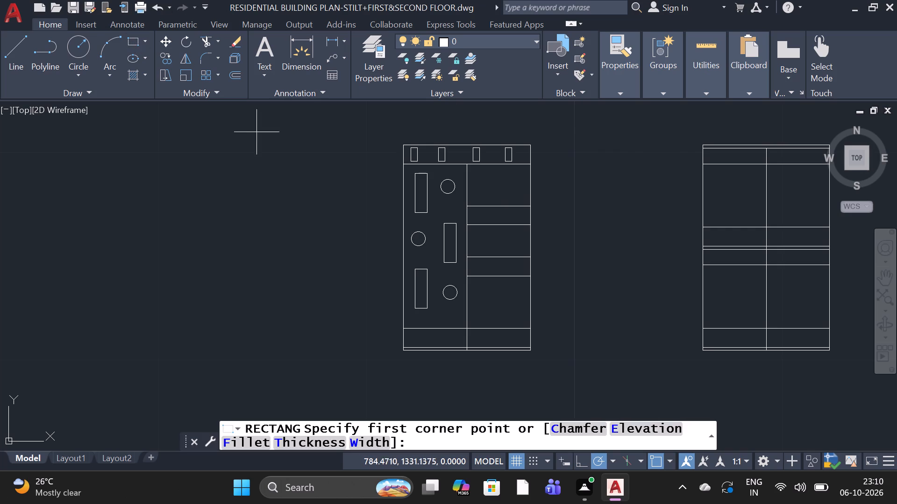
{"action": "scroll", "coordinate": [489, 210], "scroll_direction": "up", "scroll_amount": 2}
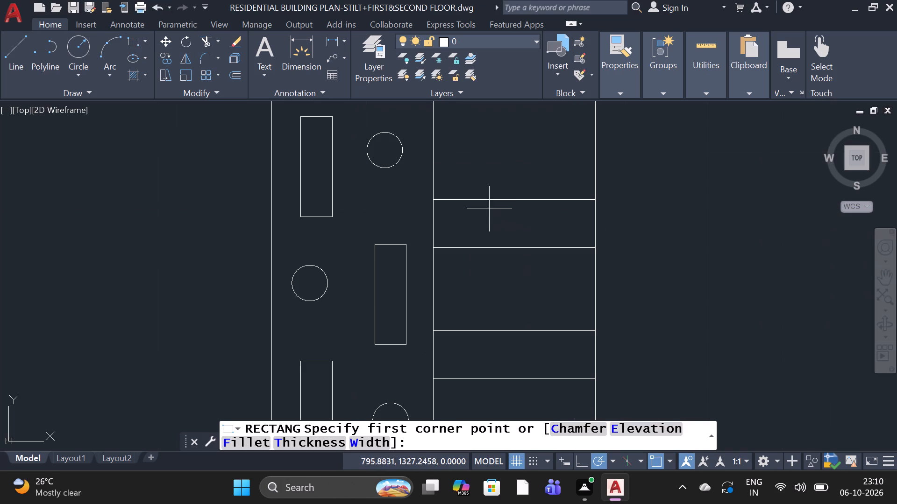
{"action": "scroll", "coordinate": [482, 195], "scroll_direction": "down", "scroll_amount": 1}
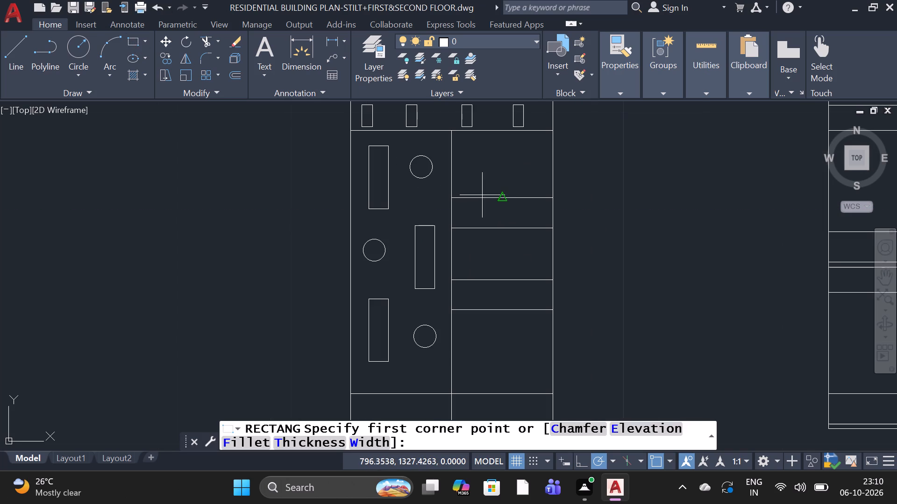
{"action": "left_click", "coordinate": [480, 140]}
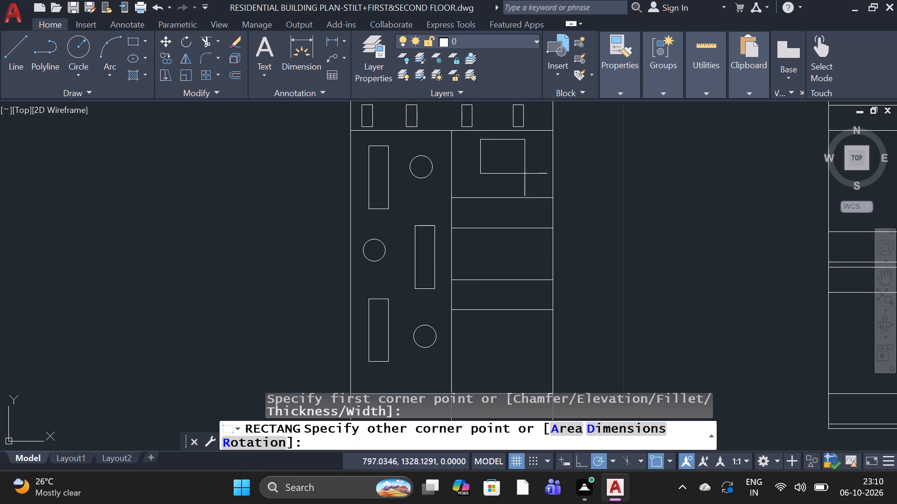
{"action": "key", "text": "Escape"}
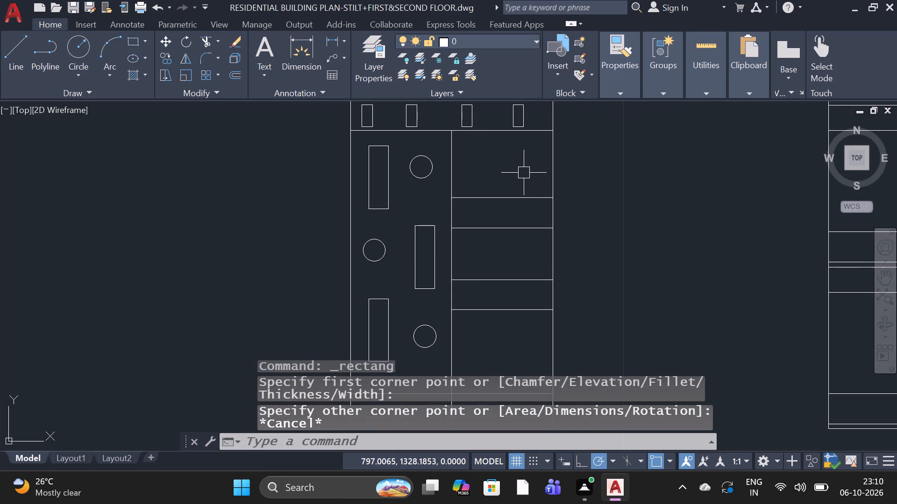
Draw an upright rectangle about 0.7 by 1.5 in the right compartment's top room, its lower right corner at the floor line's midpoint.
{"action": "left_click", "coordinate": [132, 39]}
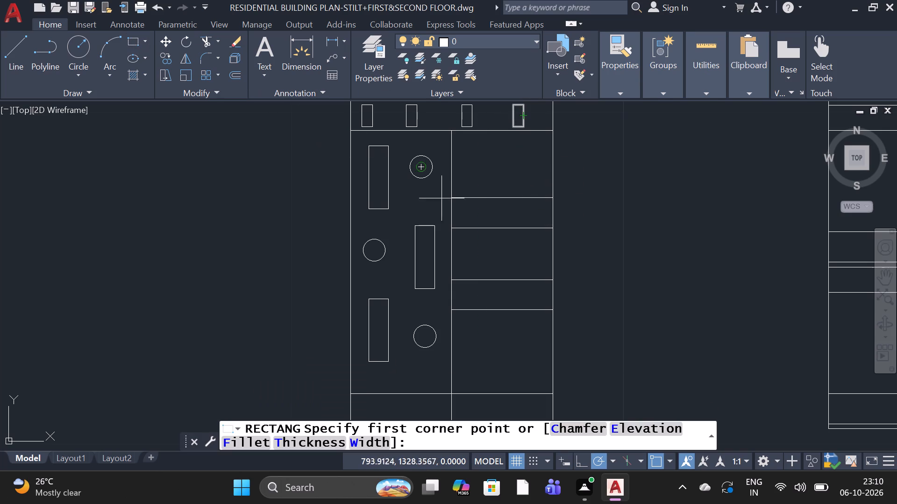
{"action": "scroll", "coordinate": [488, 190], "scroll_direction": "up", "scroll_amount": 1}
{"action": "scroll", "coordinate": [484, 179], "scroll_direction": "down", "scroll_amount": 1}
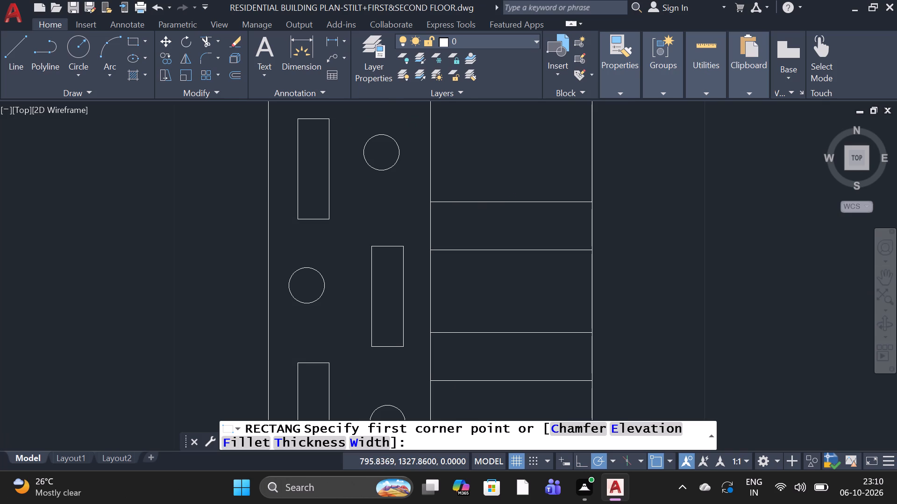
{"action": "scroll", "coordinate": [476, 137], "scroll_direction": "up", "scroll_amount": 2}
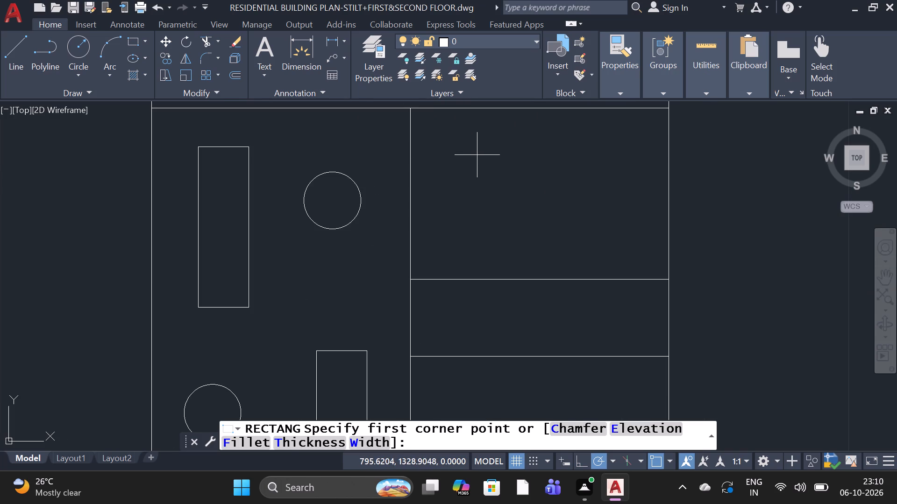
{"action": "left_click", "coordinate": [477, 155]}
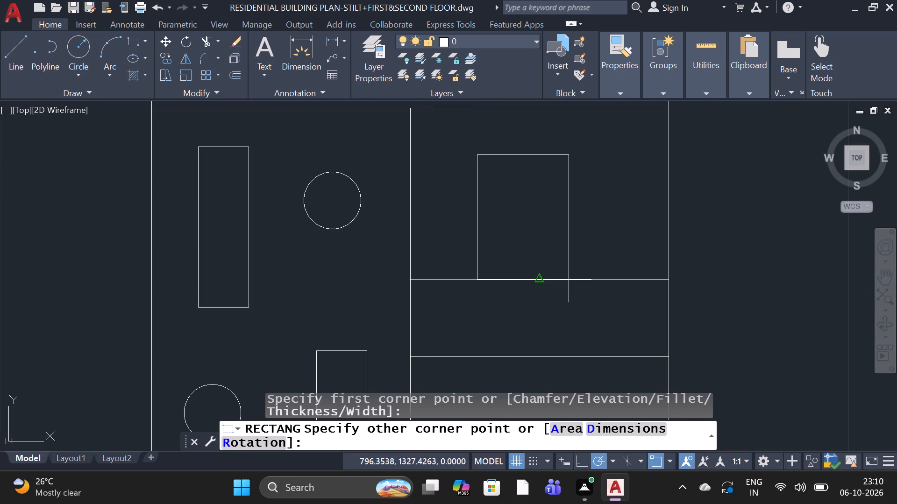
{"action": "left_click", "coordinate": [569, 280]}
Draw an upright rectangle about 0.7 by 1.3 in the middle room of the right compartment, ending at the floor line's midpoint.
{"action": "scroll", "coordinate": [555, 232], "scroll_direction": "down", "scroll_amount": 2}
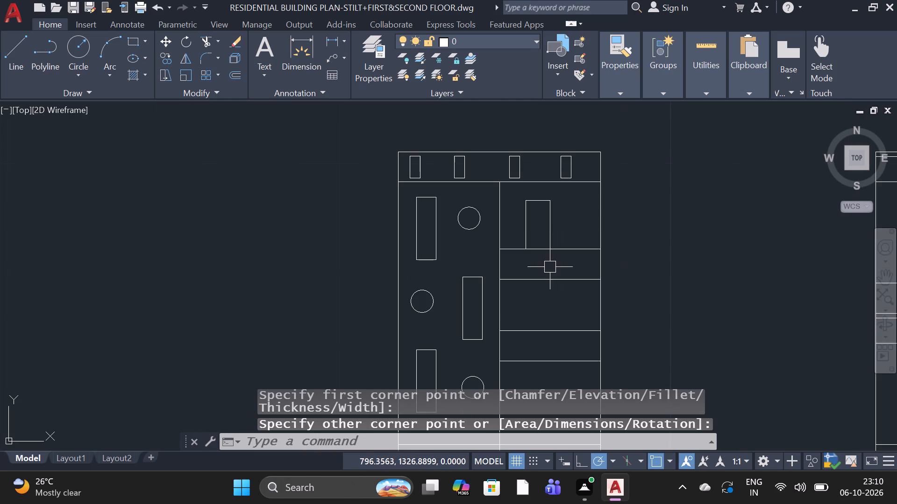
{"action": "scroll", "coordinate": [549, 266], "scroll_direction": "up", "scroll_amount": 1}
{"action": "scroll", "coordinate": [557, 242], "scroll_direction": "down", "scroll_amount": 2}
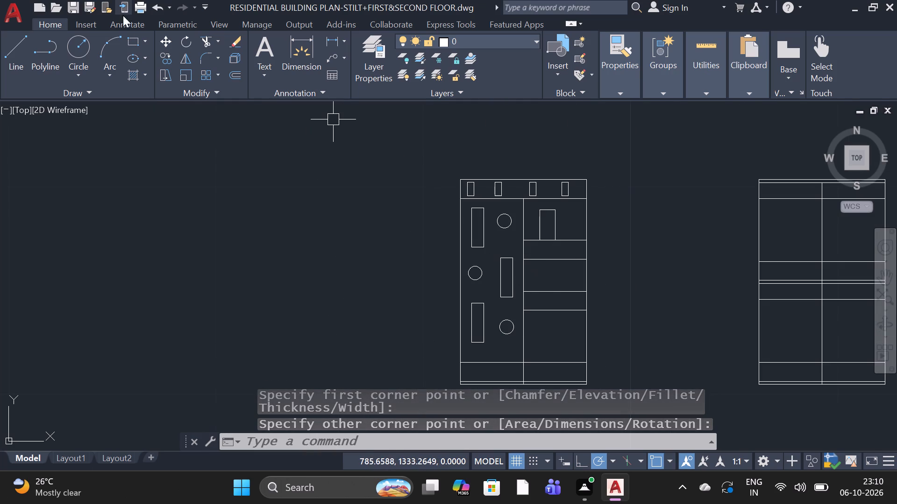
{"action": "left_click", "coordinate": [130, 41]}
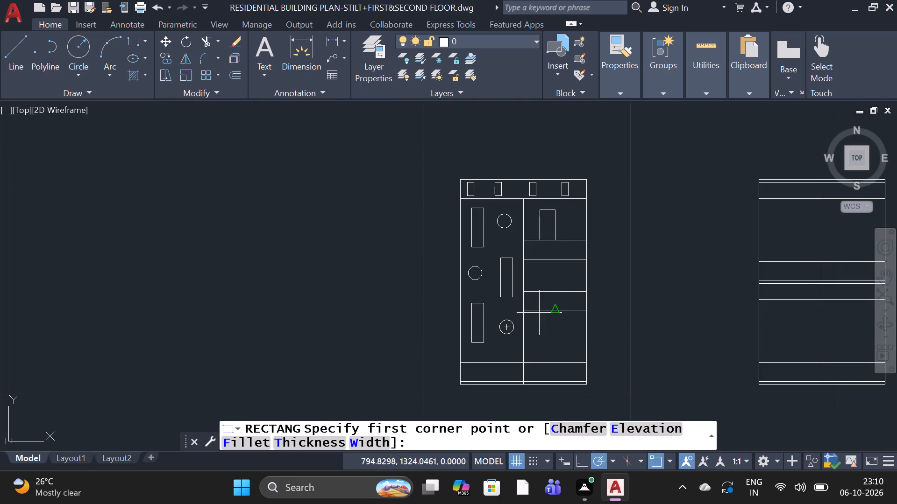
{"action": "scroll", "coordinate": [557, 293], "scroll_direction": "up", "scroll_amount": 2}
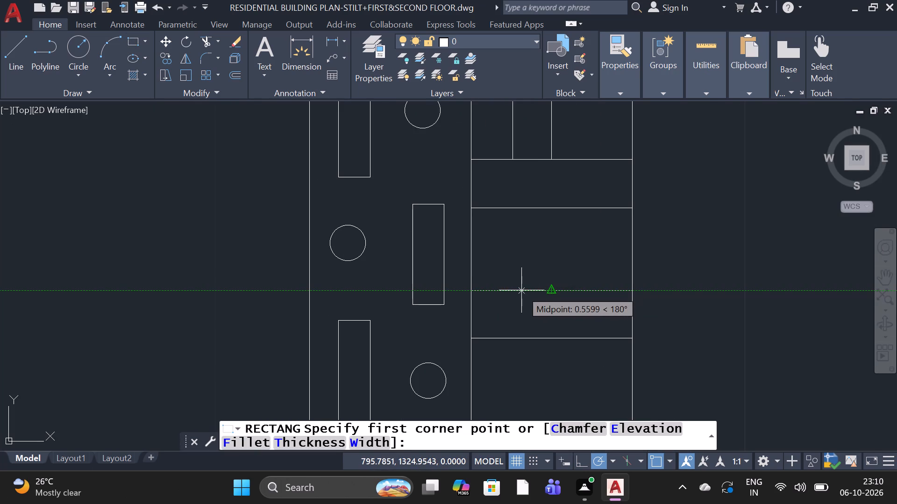
{"action": "left_click", "coordinate": [513, 224]}
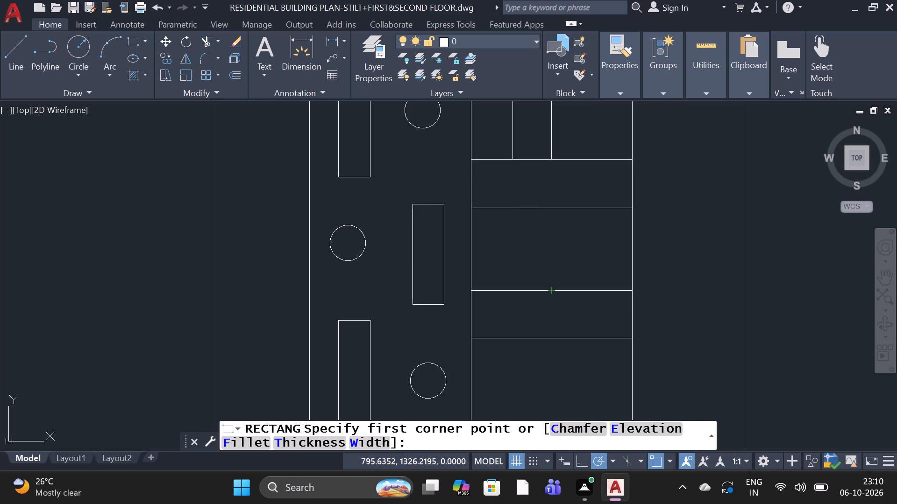
{"action": "left_click", "coordinate": [554, 289]}
Copy the third small rectangle of the top strip twice into the right compartment's upper narrow band, about 0.9 apart.
{"action": "scroll", "coordinate": [598, 268], "scroll_direction": "down", "scroll_amount": 2}
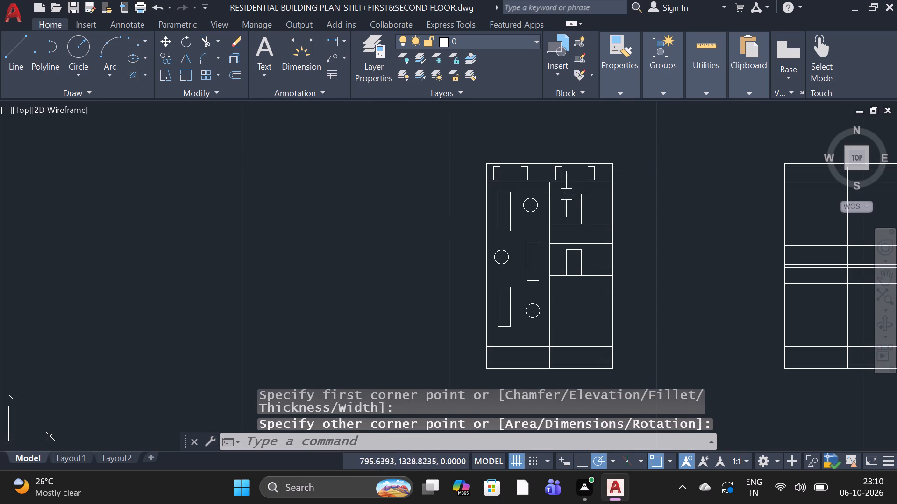
{"action": "scroll", "coordinate": [561, 165], "scroll_direction": "up", "scroll_amount": 3}
{"action": "type", "text": "CO"}
{"action": "key", "text": "space"}
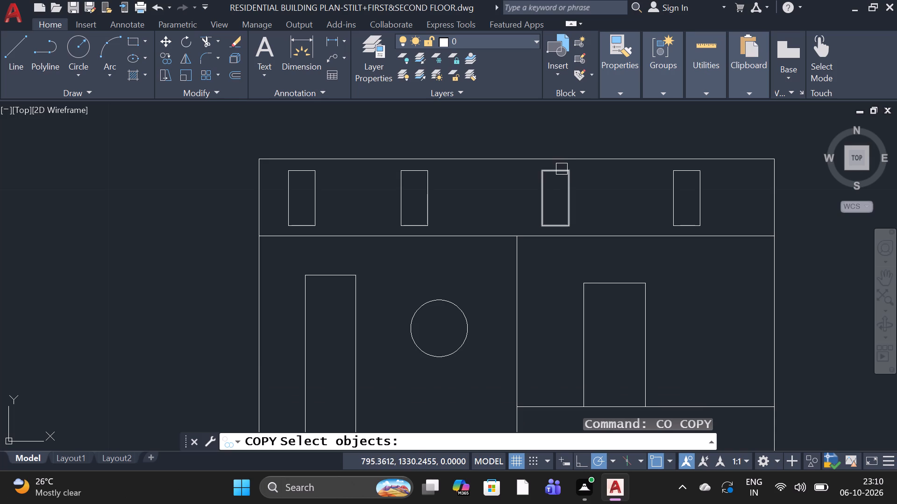
{"action": "scroll", "coordinate": [562, 169], "scroll_direction": "up", "scroll_amount": 2}
{"action": "left_click", "coordinate": [616, 165]}
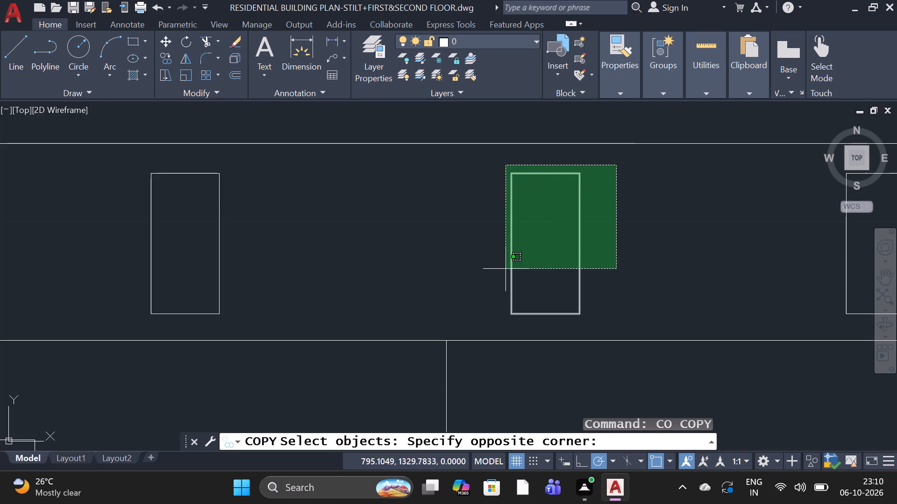
{"action": "left_click", "coordinate": [478, 329]}
{"action": "key", "text": "space"}
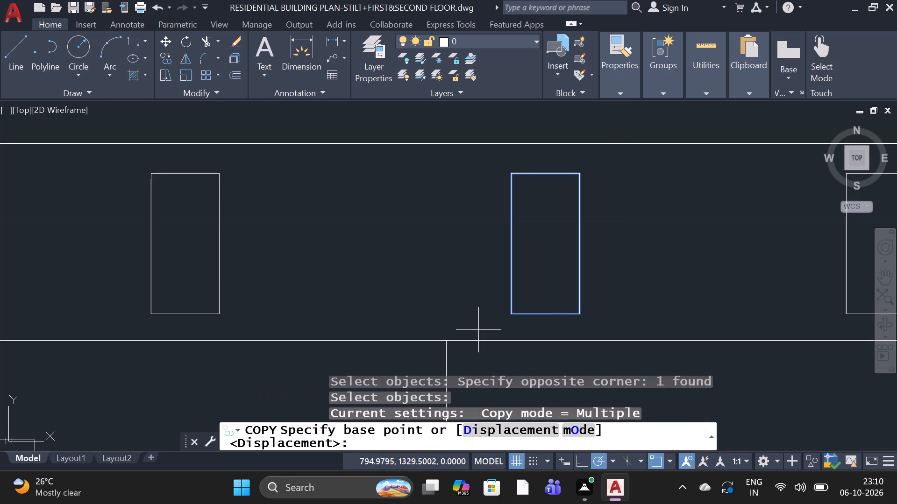
{"action": "left_click", "coordinate": [546, 315]}
{"action": "scroll", "coordinate": [546, 235], "scroll_direction": "down", "scroll_amount": 3}
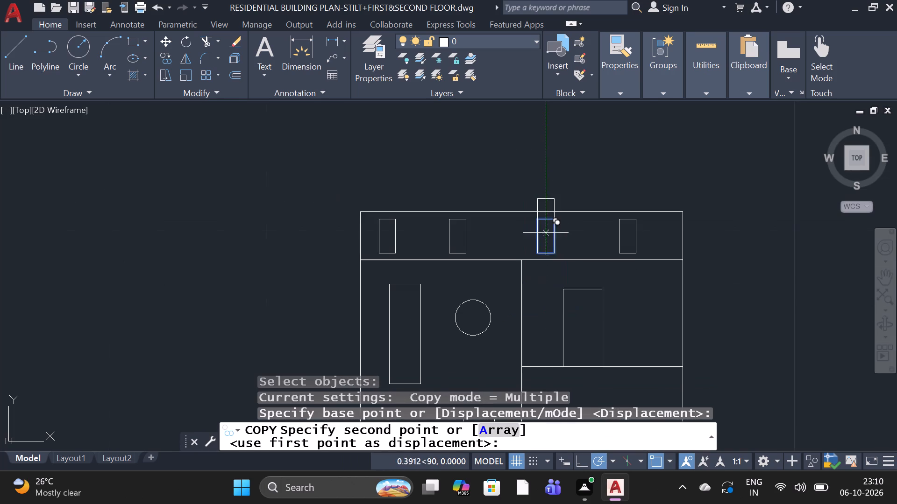
{"action": "scroll", "coordinate": [608, 279], "scroll_direction": "down", "scroll_amount": 2}
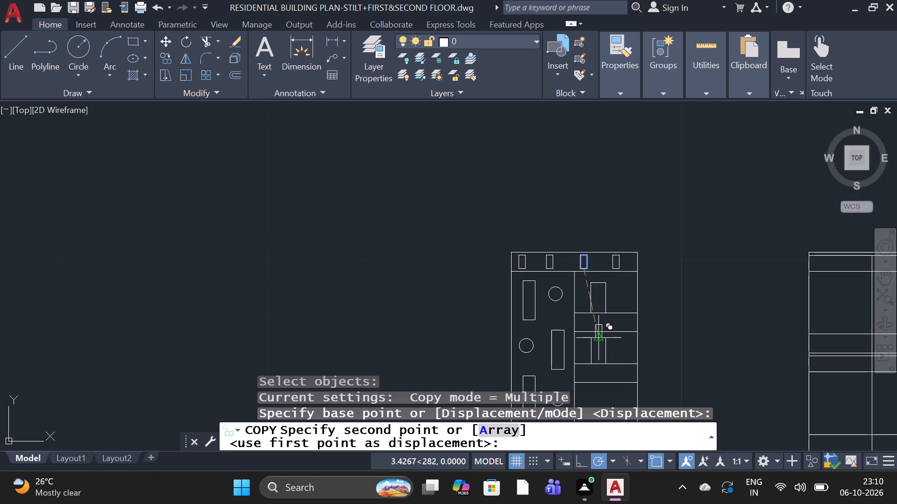
{"action": "scroll", "coordinate": [590, 336], "scroll_direction": "up", "scroll_amount": 3}
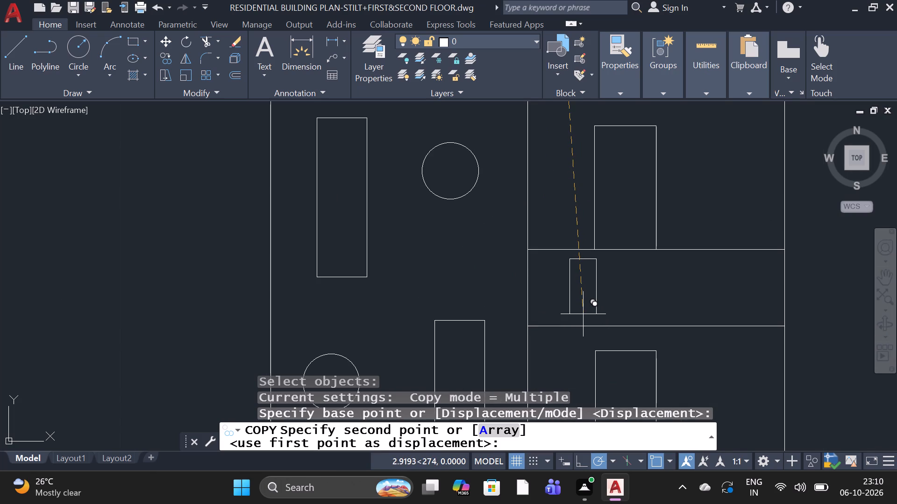
{"action": "left_click", "coordinate": [583, 314]}
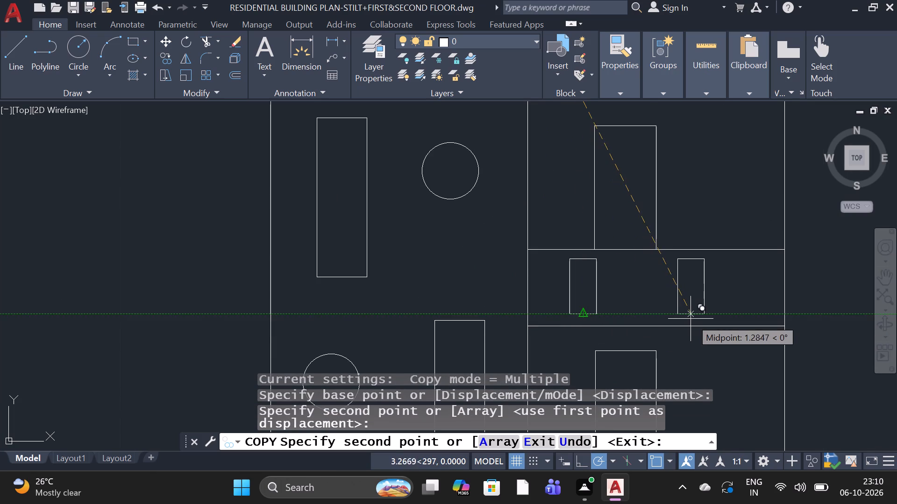
{"action": "left_click", "coordinate": [662, 315]}
Copy the same small rectangle twice into the right compartment's lower narrow band, standing on its bottom line, one at the line's midpoint.
{"action": "scroll", "coordinate": [668, 281], "scroll_direction": "down", "scroll_amount": 4}
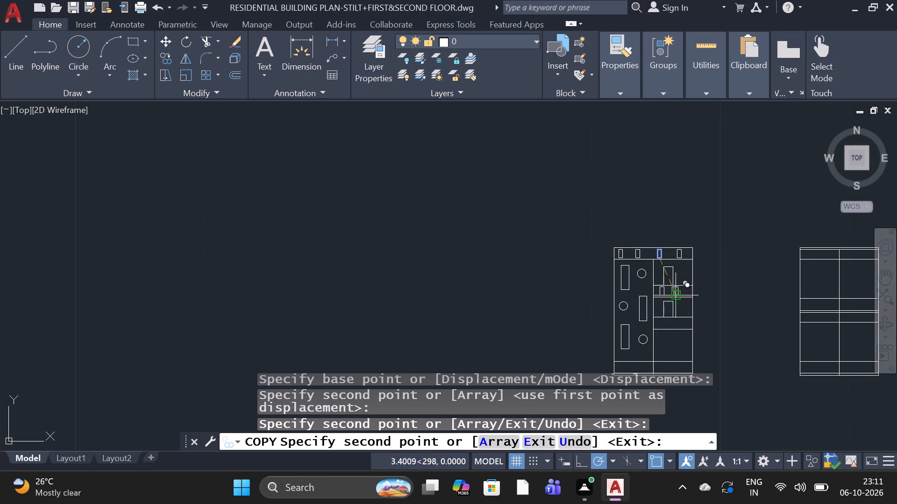
{"action": "scroll", "coordinate": [665, 327], "scroll_direction": "up", "scroll_amount": 3}
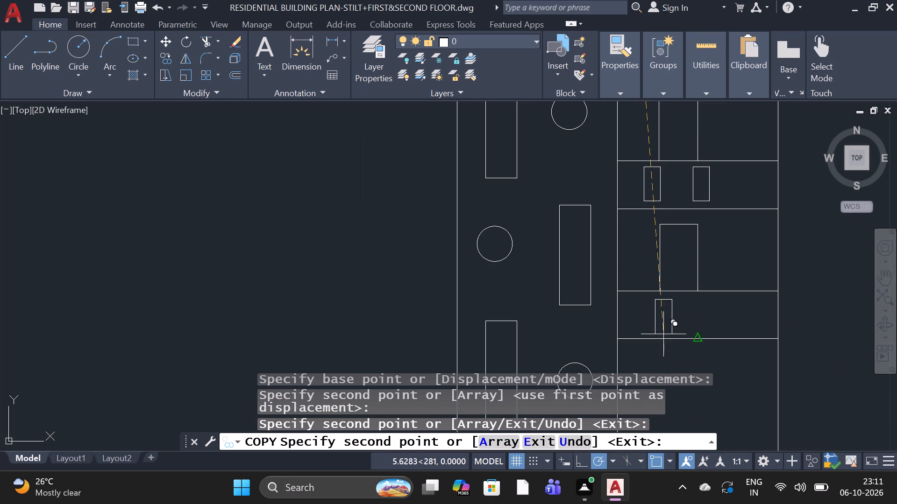
{"action": "left_click", "coordinate": [663, 334]}
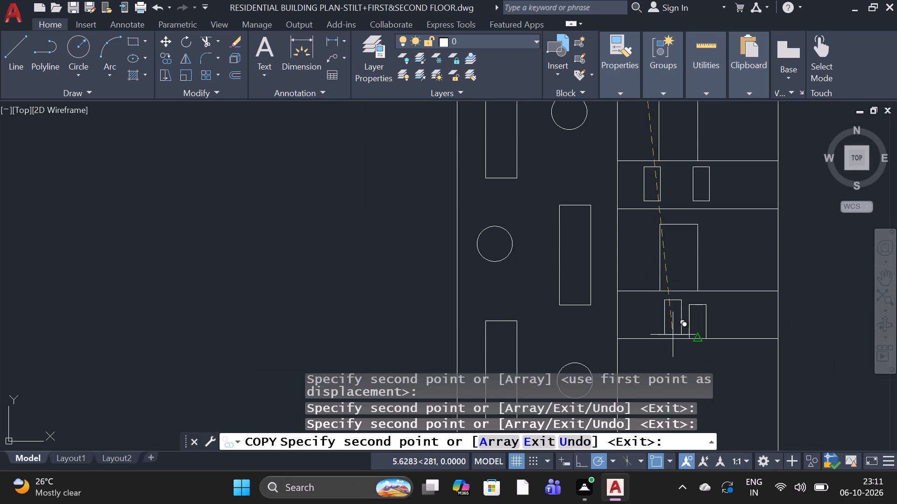
{"action": "left_click", "coordinate": [649, 336]}
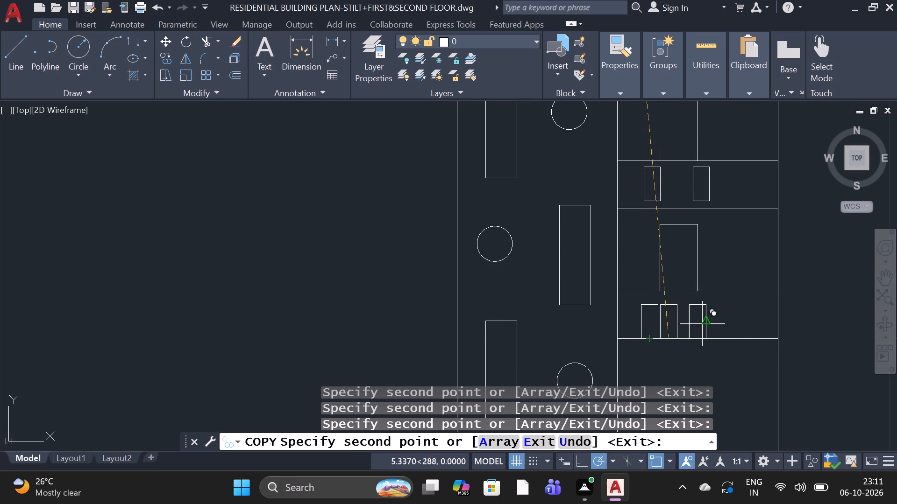
{"action": "scroll", "coordinate": [738, 306], "scroll_direction": "down", "scroll_amount": 2}
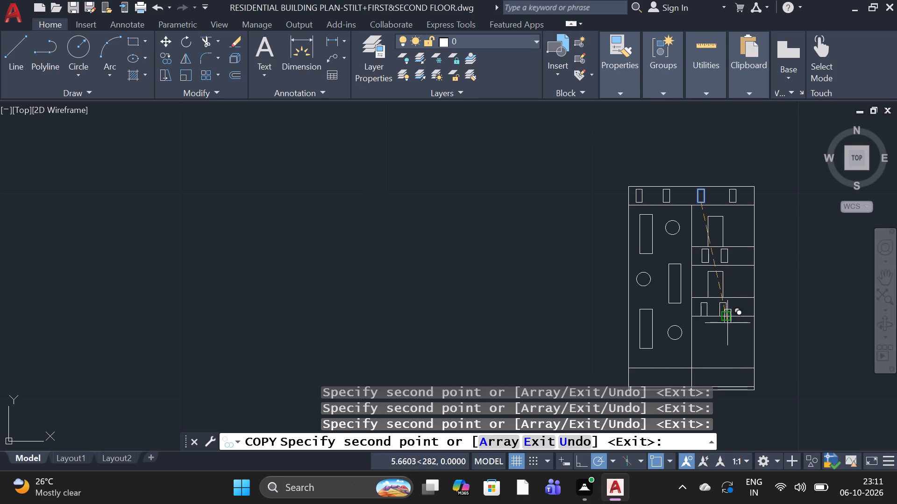
{"action": "scroll", "coordinate": [737, 313], "scroll_direction": "down", "scroll_amount": 1}
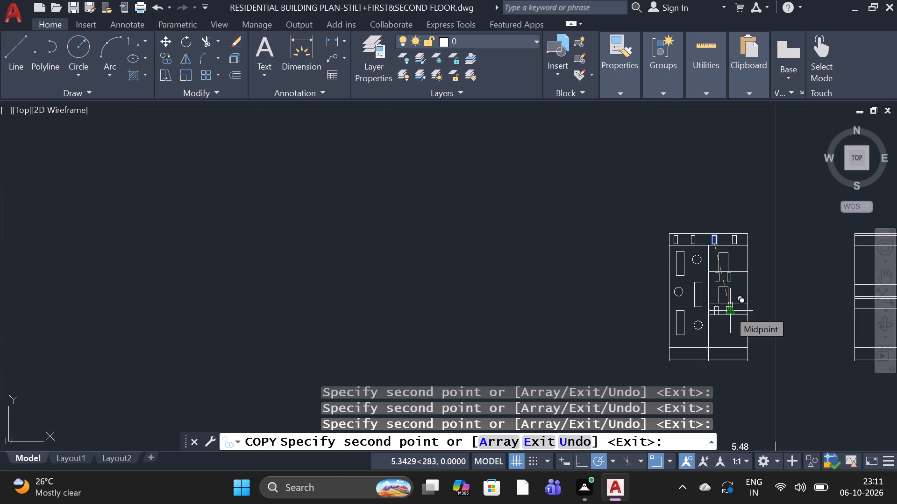
{"action": "key", "text": "Escape"}
Erase the upper line of the closely spaced double line at the bottom of the first grid.
{"action": "scroll", "coordinate": [750, 443], "scroll_direction": "up", "scroll_amount": 3}
{"action": "scroll", "coordinate": [704, 193], "scroll_direction": "down", "scroll_amount": 2}
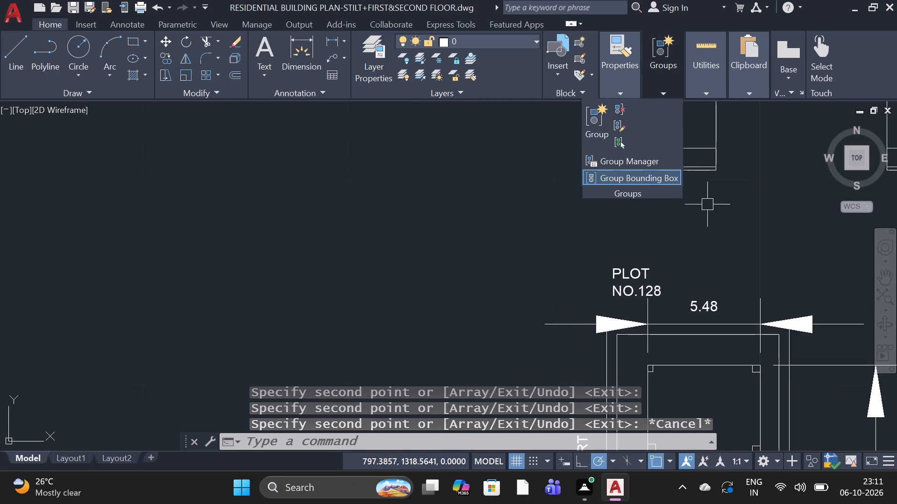
{"action": "left_click", "coordinate": [698, 164]}
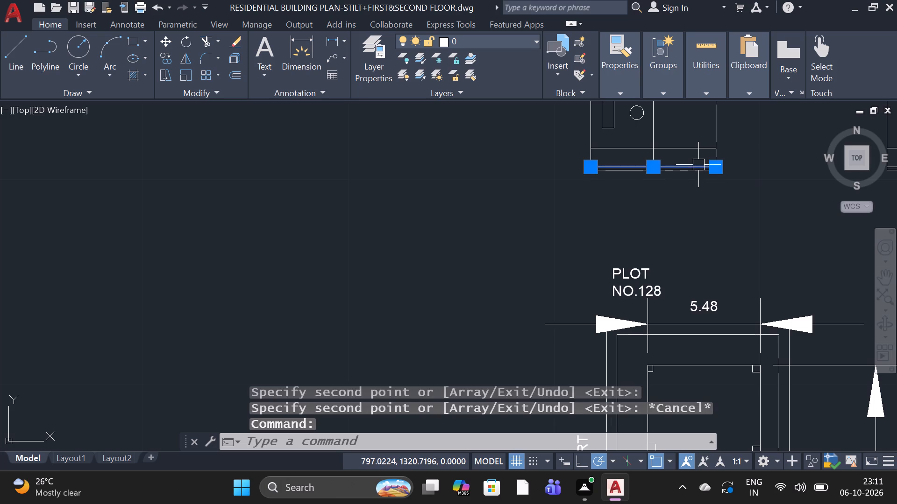
{"action": "key", "text": "Delete"}
Add the multiline text FRONT ELEVATION with a text height of 0.2 below the first grid, above the PLOT NO.128 label.
{"action": "scroll", "coordinate": [657, 236], "scroll_direction": "down", "scroll_amount": 2}
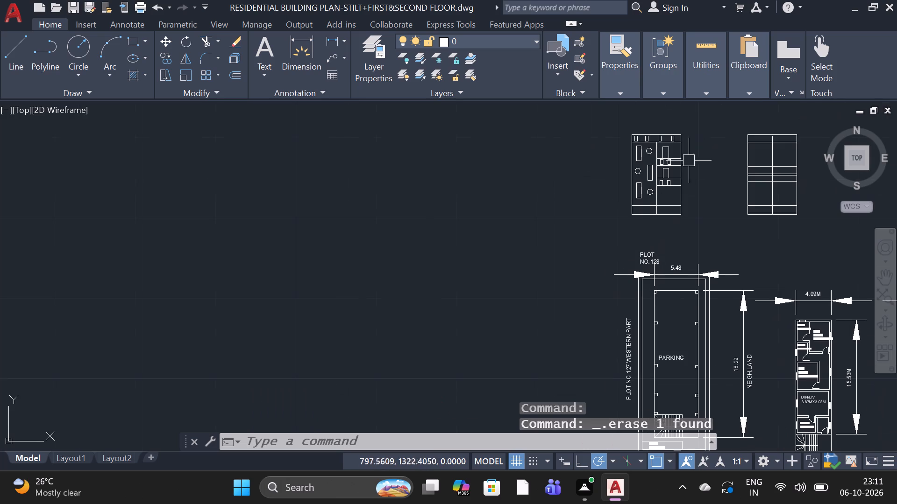
{"action": "scroll", "coordinate": [698, 128], "scroll_direction": "up", "scroll_amount": 1}
{"action": "scroll", "coordinate": [698, 135], "scroll_direction": "down", "scroll_amount": 1}
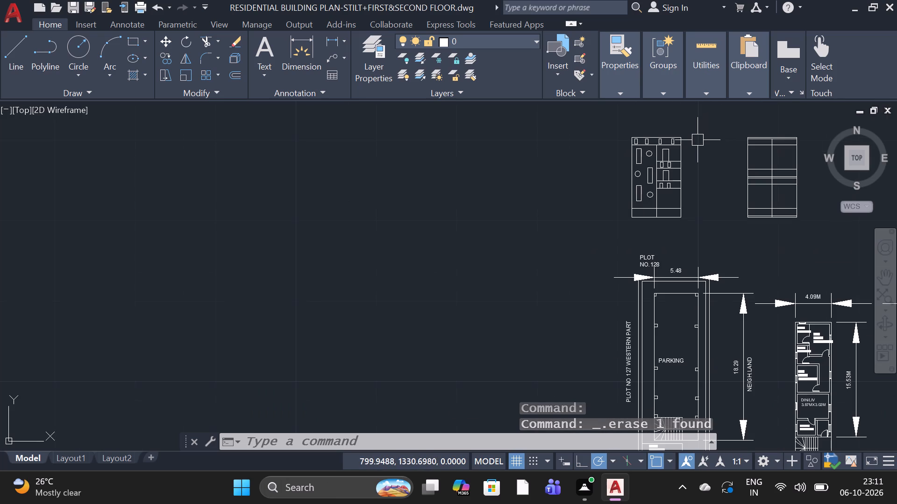
{"action": "scroll", "coordinate": [698, 152], "scroll_direction": "up", "scroll_amount": 2}
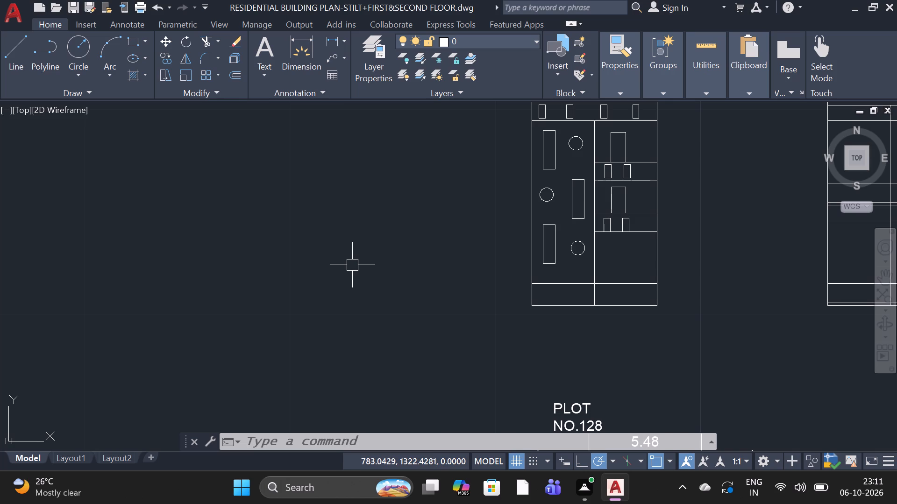
{"action": "key", "text": "t"}
{"action": "key", "text": "space"}
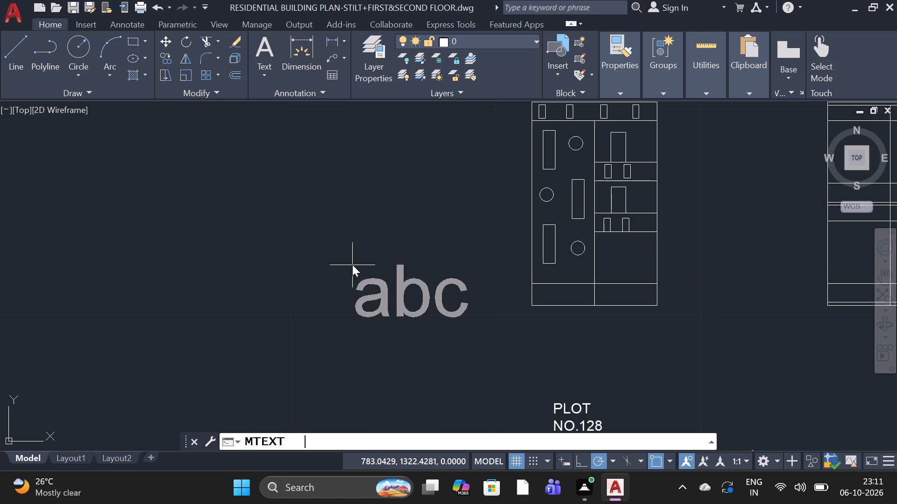
{"action": "left_click", "coordinate": [544, 329]}
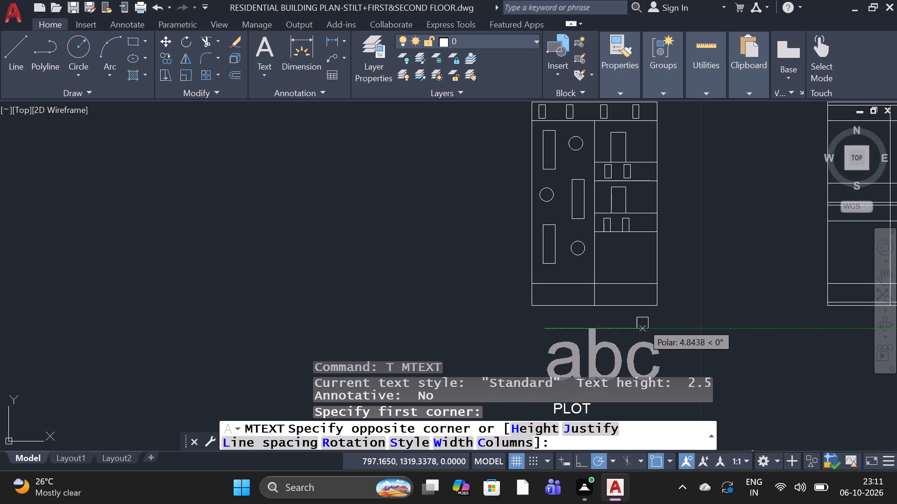
{"action": "scroll", "coordinate": [613, 278], "scroll_direction": "down", "scroll_amount": 2}
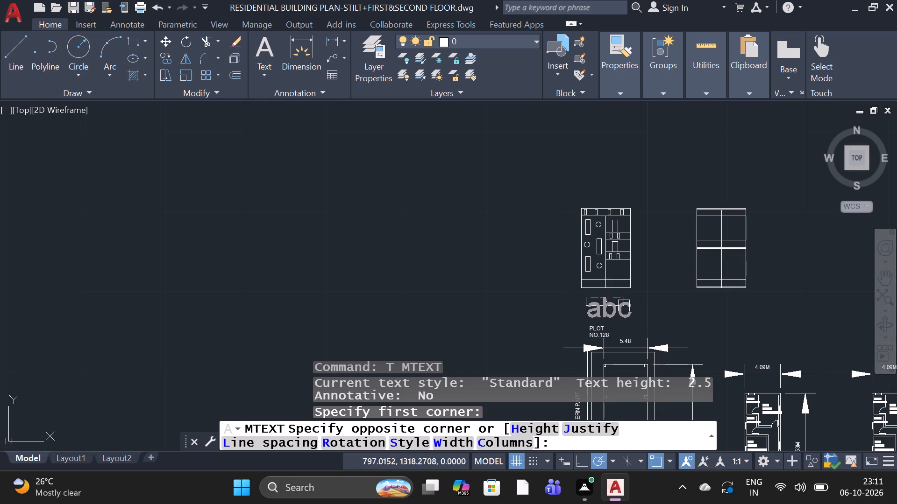
{"action": "left_click", "coordinate": [668, 311]}
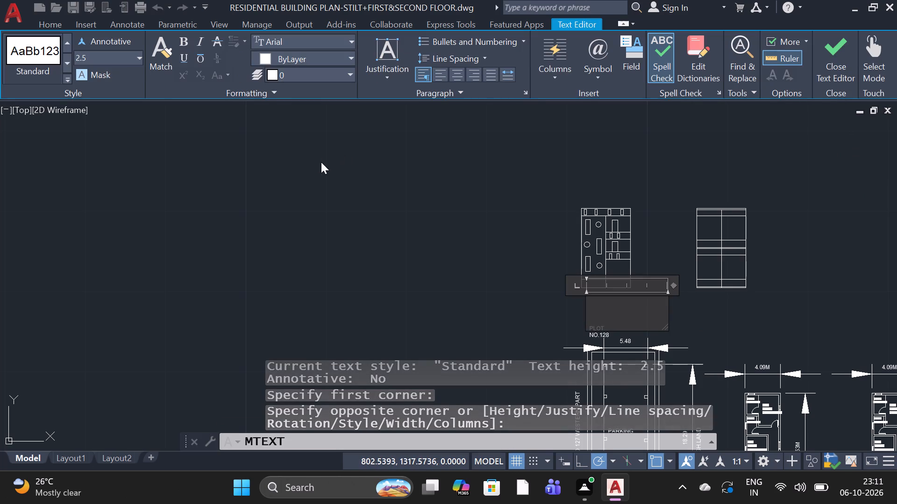
{"action": "left_click", "coordinate": [127, 51]}
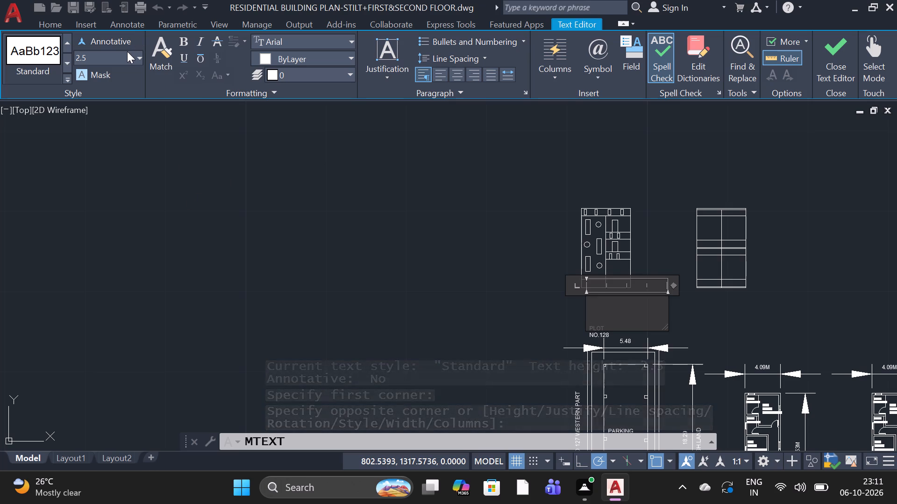
{"action": "left_click", "coordinate": [134, 58]}
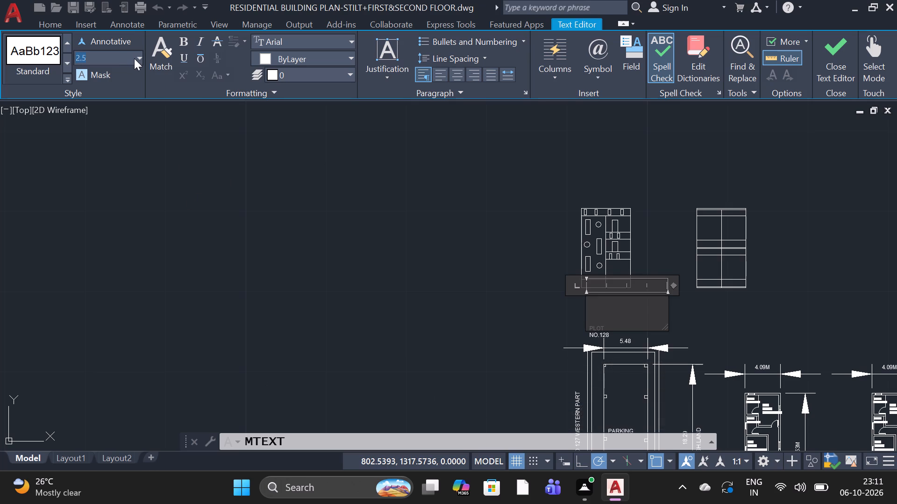
{"action": "left_click", "coordinate": [138, 56]}
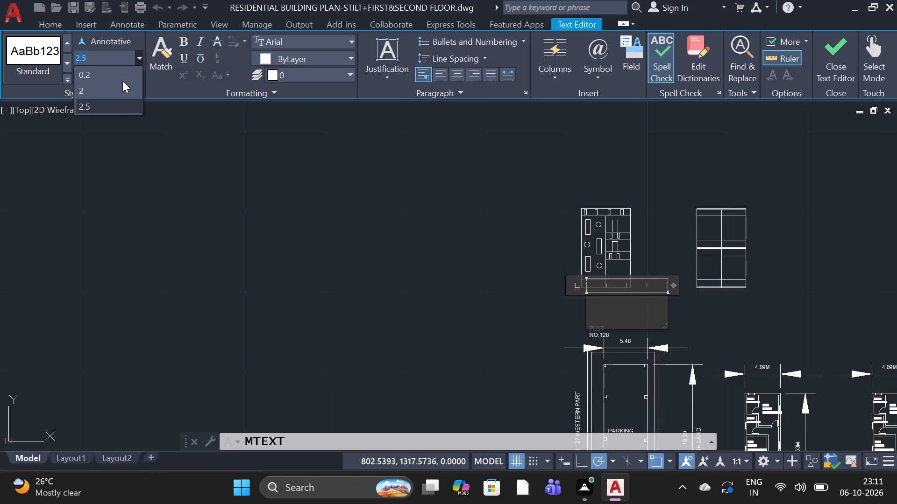
{"action": "left_click", "coordinate": [122, 74]}
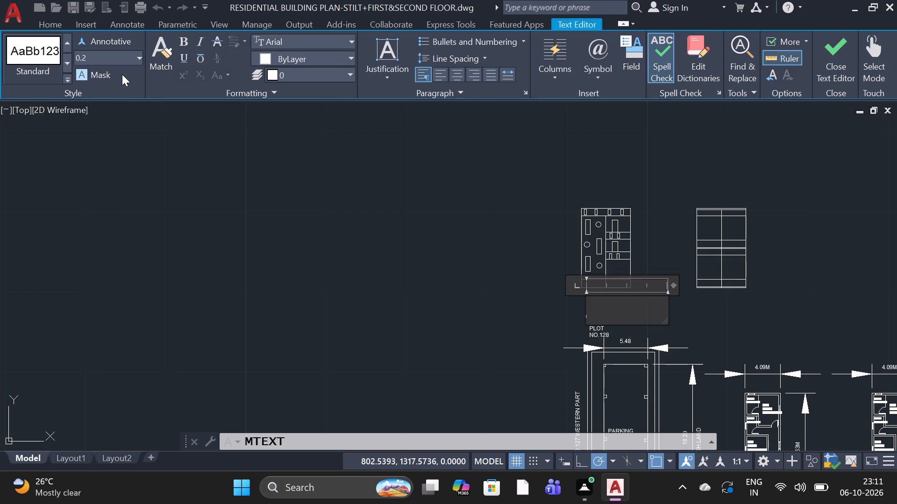
{"action": "key", "text": "f"}
{"action": "type", "text": "RON"}
{"action": "type", "text": "T ELE"}
{"action": "type", "text": "VA"}
{"action": "key", "text": "t"}
{"action": "type", "text": "IO"}
{"action": "key", "text": "n"}
{"action": "left_click", "coordinate": [331, 262]}
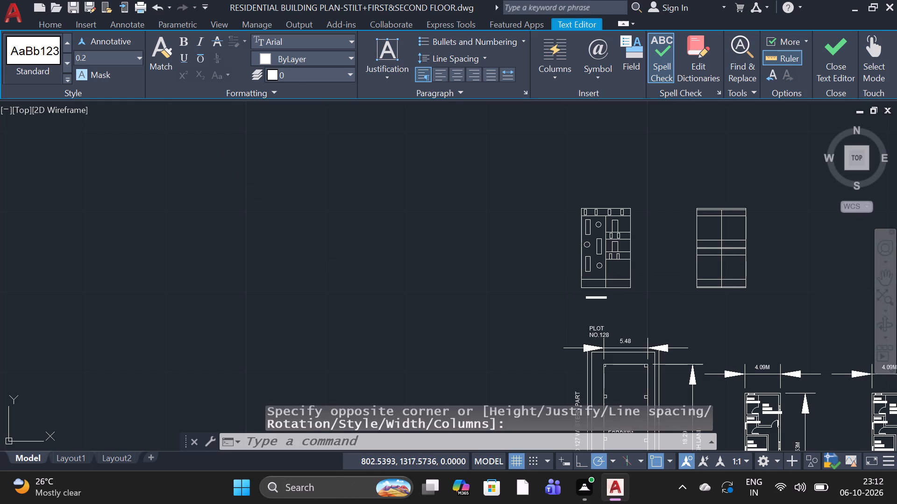
Scale up the FRONT ELEVATION text freehand, using a base point at the end of its last word.
{"action": "scroll", "coordinate": [617, 303], "scroll_direction": "up", "scroll_amount": 3}
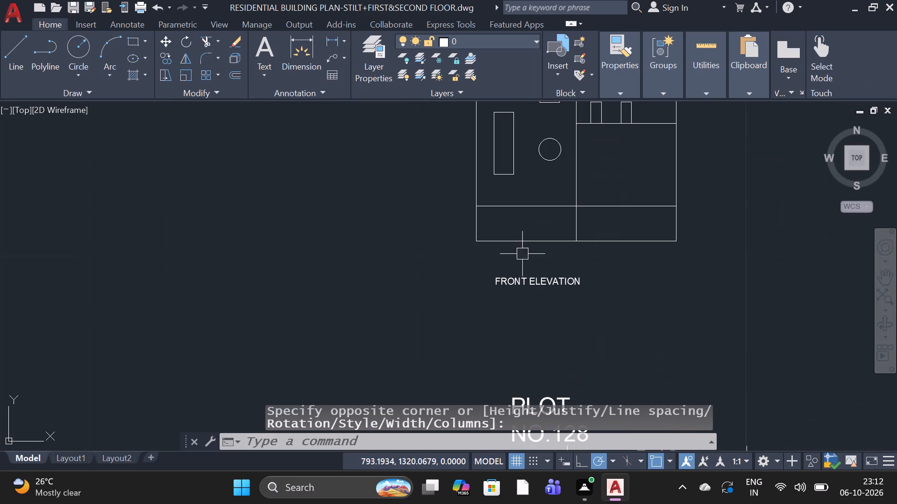
{"action": "scroll", "coordinate": [529, 283], "scroll_direction": "up", "scroll_amount": 2}
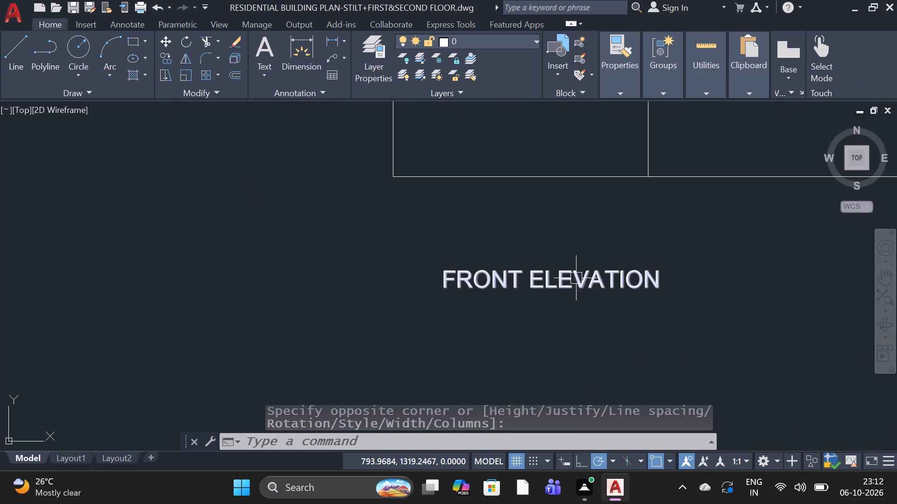
{"action": "left_click", "coordinate": [576, 278]}
{"action": "right_click", "coordinate": [555, 283]}
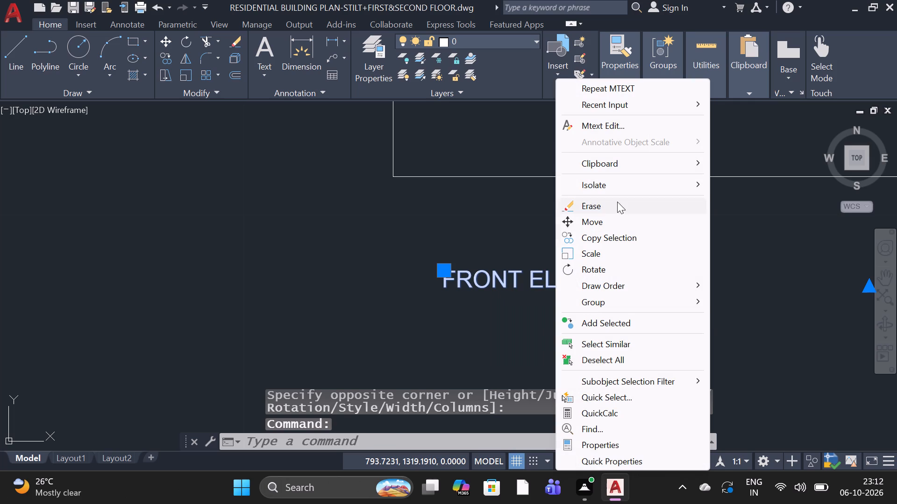
{"action": "left_click", "coordinate": [611, 255]}
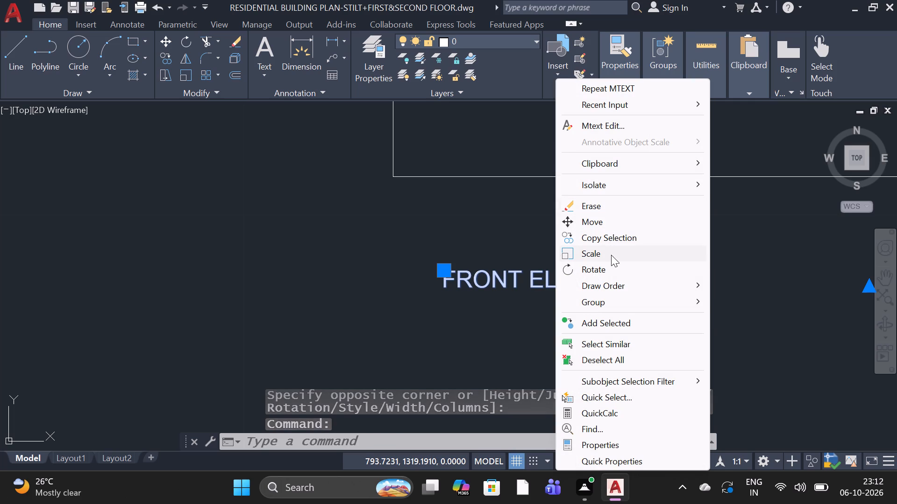
{"action": "left_click", "coordinate": [655, 272]}
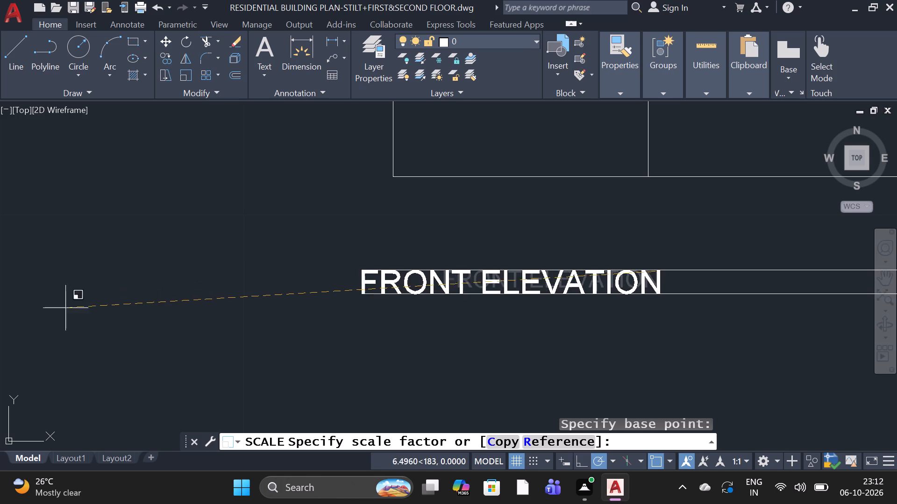
{"action": "left_click", "coordinate": [7, 314]}
{"action": "scroll", "coordinate": [246, 289], "scroll_direction": "down", "scroll_amount": 3}
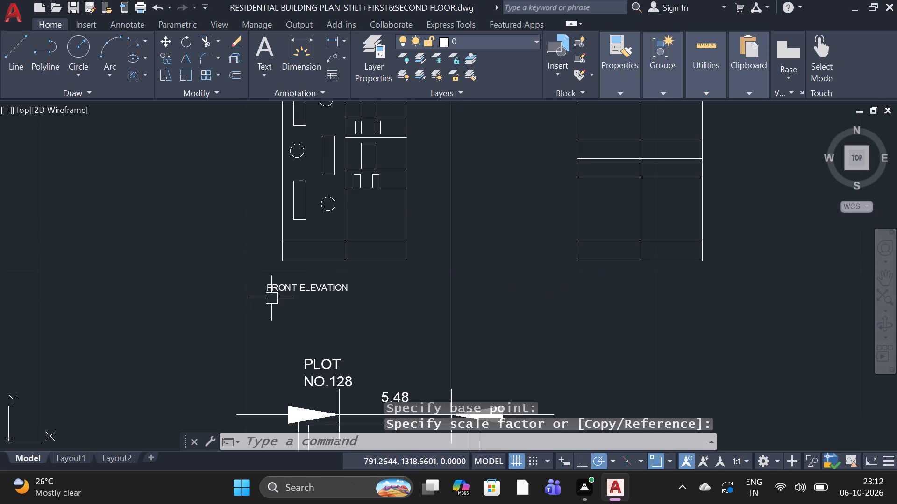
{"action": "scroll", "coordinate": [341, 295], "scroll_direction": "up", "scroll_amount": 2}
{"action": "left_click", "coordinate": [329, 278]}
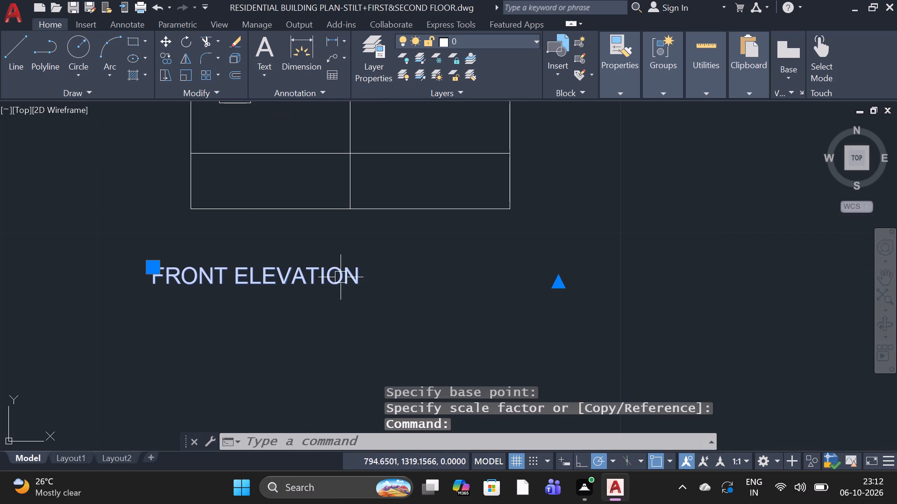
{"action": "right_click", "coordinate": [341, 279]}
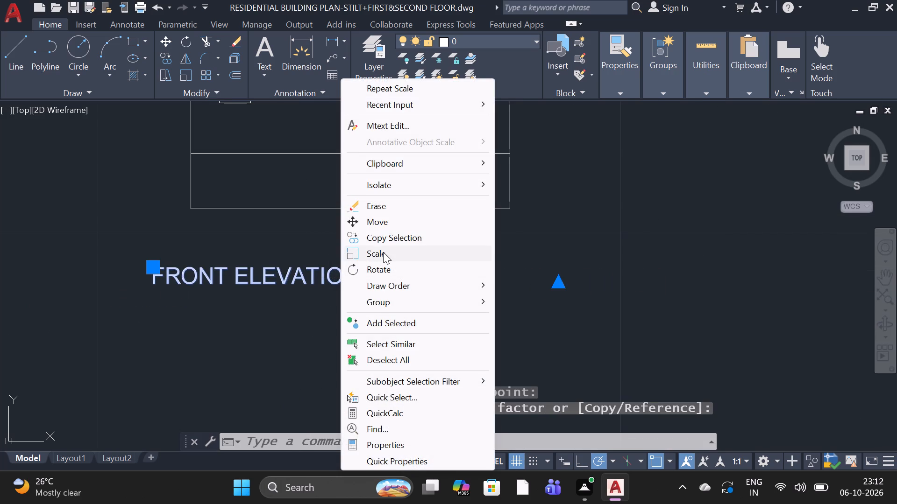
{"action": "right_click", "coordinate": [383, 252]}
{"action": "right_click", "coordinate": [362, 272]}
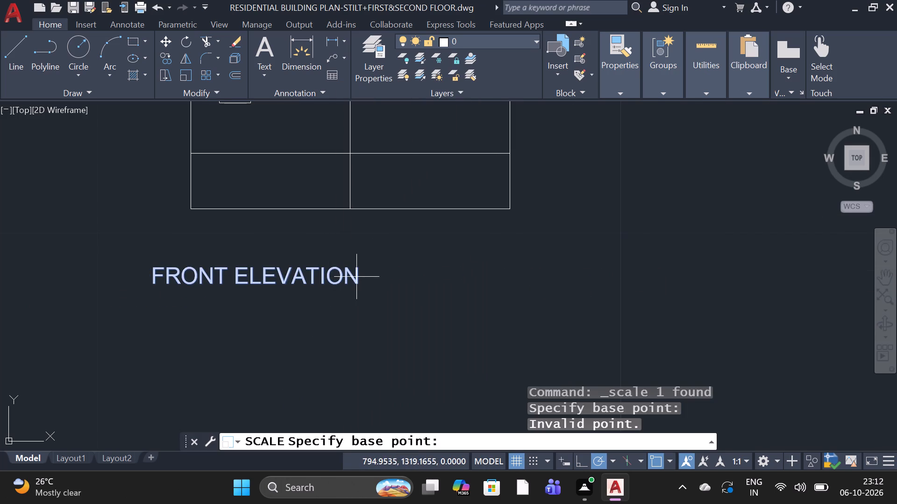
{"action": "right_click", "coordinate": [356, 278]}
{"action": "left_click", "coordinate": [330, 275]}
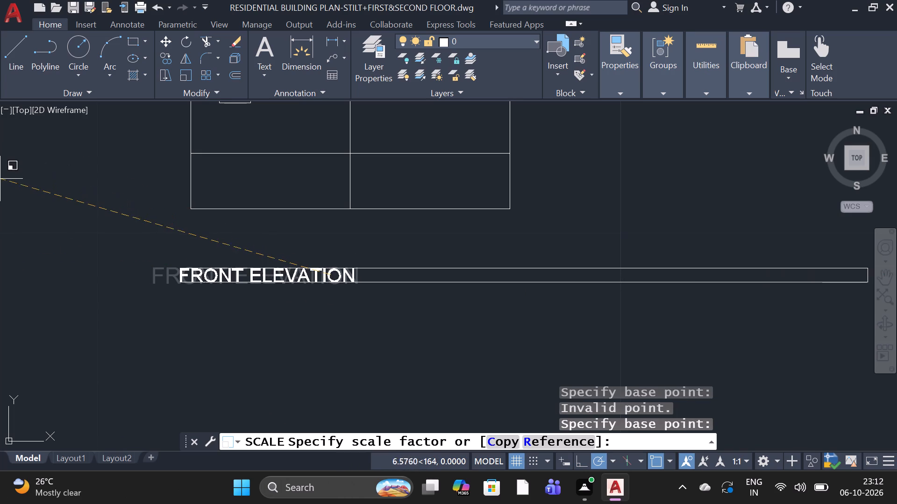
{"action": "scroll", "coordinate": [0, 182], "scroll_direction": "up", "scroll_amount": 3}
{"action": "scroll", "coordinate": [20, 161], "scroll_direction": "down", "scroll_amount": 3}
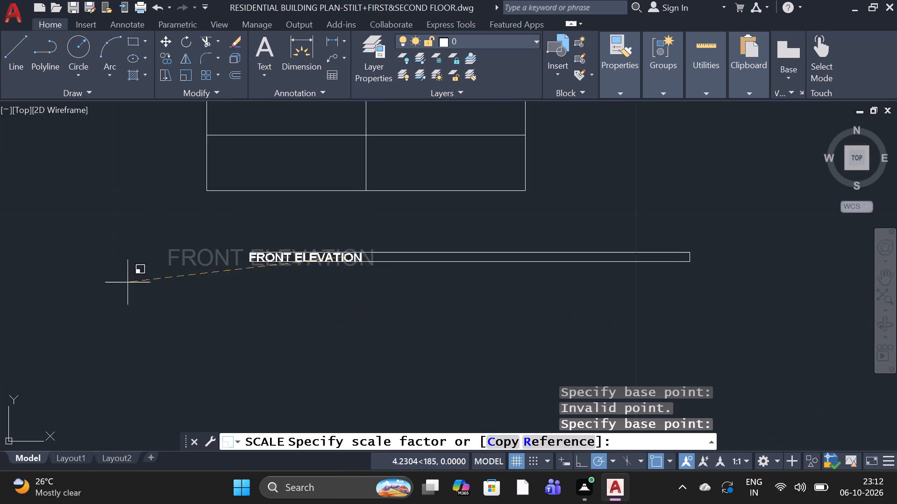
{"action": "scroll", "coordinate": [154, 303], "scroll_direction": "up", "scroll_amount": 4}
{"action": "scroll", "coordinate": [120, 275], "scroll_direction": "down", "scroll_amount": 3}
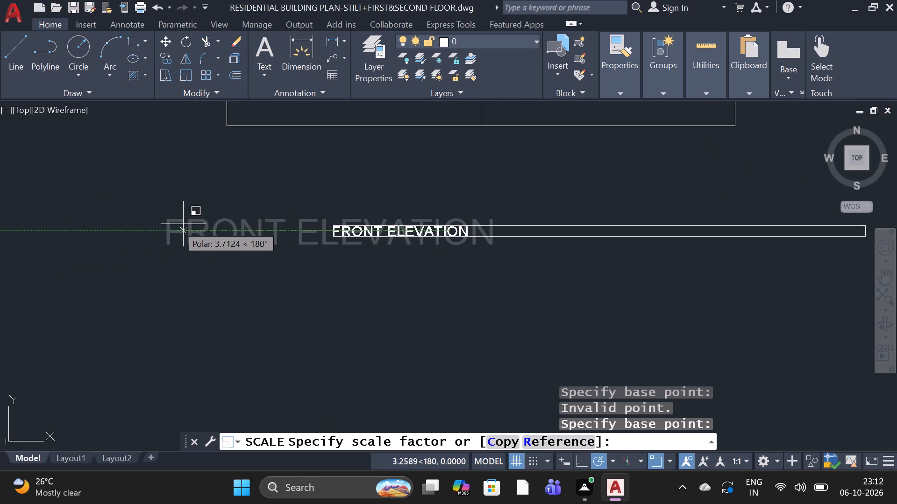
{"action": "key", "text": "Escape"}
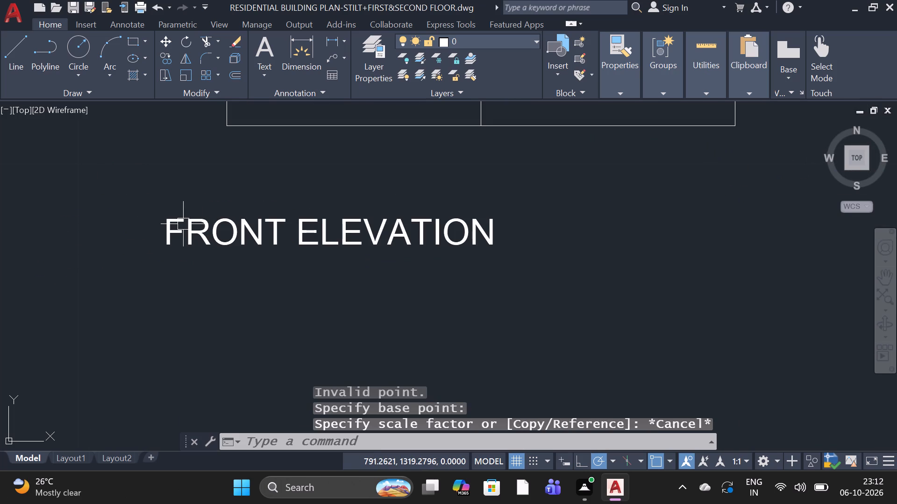
Move the FRONT ELEVATION text so it sits centred just below the first elevation.
{"action": "left_click", "coordinate": [183, 224]}
{"action": "left_click", "coordinate": [163, 221]}
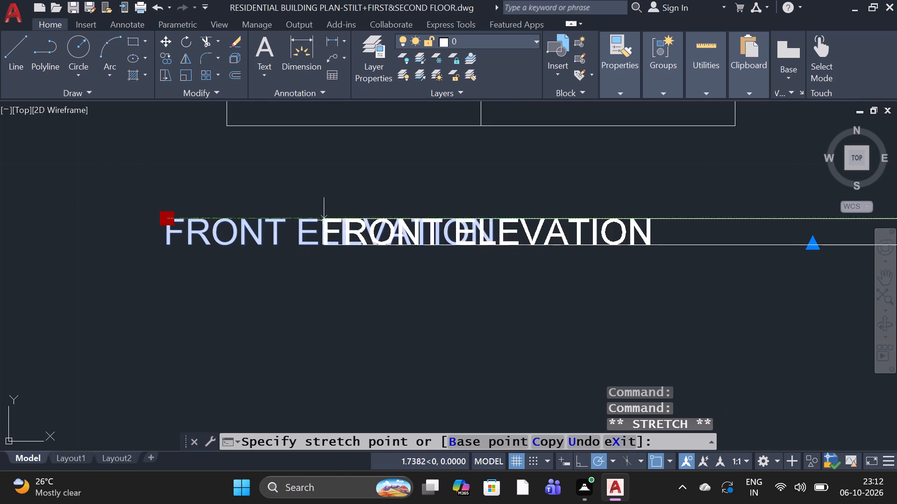
{"action": "left_click", "coordinate": [323, 185]}
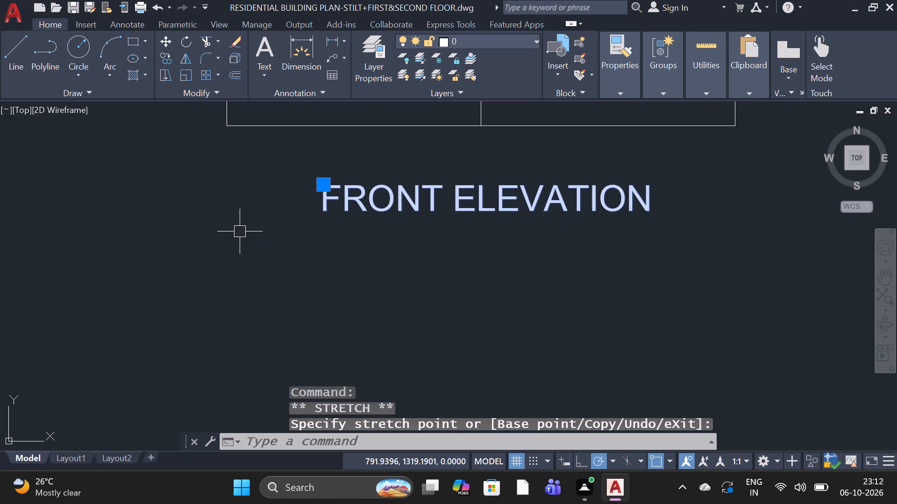
{"action": "key", "text": "Escape"}
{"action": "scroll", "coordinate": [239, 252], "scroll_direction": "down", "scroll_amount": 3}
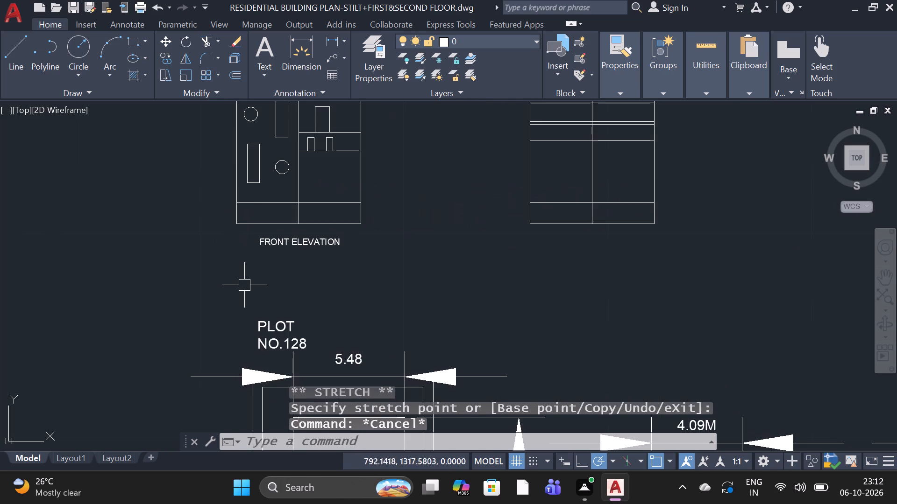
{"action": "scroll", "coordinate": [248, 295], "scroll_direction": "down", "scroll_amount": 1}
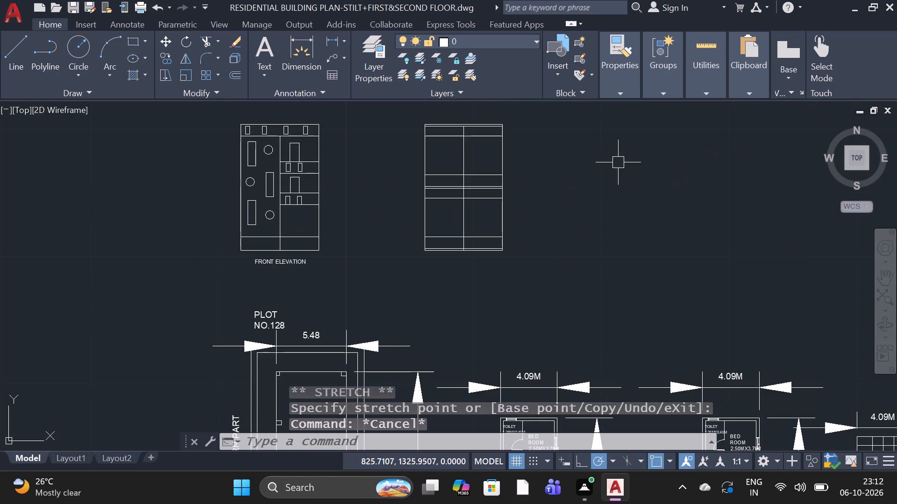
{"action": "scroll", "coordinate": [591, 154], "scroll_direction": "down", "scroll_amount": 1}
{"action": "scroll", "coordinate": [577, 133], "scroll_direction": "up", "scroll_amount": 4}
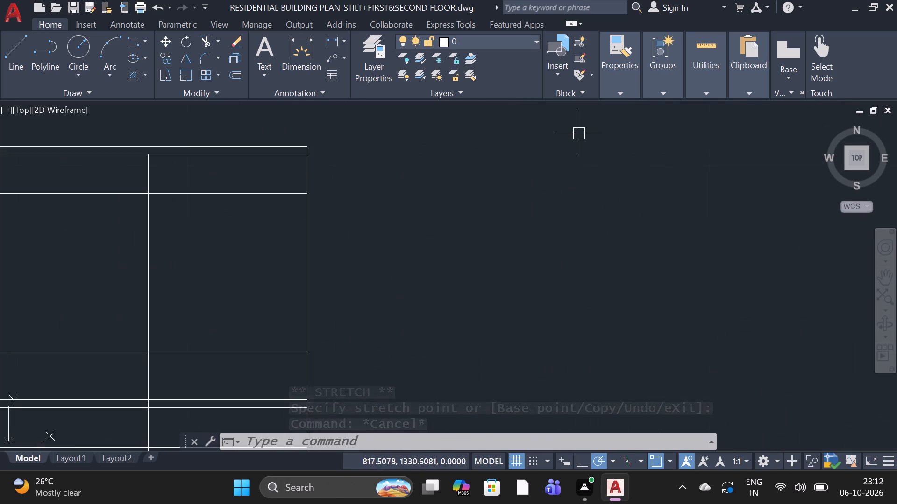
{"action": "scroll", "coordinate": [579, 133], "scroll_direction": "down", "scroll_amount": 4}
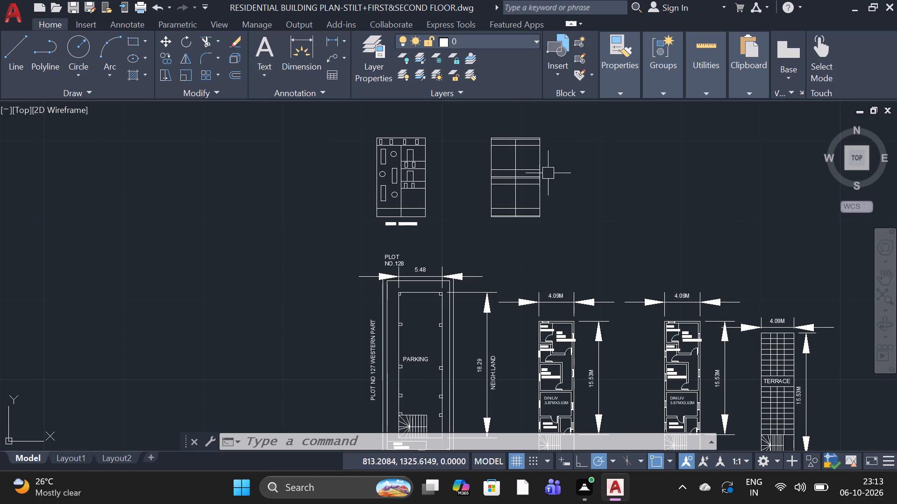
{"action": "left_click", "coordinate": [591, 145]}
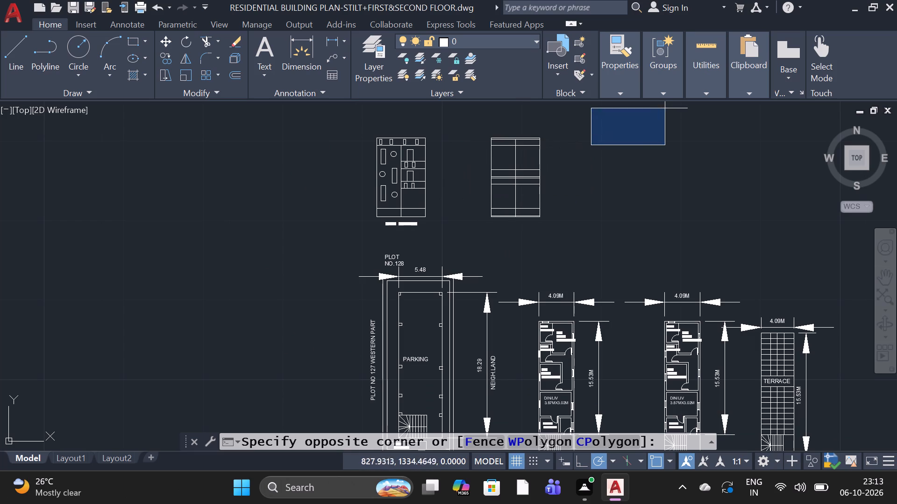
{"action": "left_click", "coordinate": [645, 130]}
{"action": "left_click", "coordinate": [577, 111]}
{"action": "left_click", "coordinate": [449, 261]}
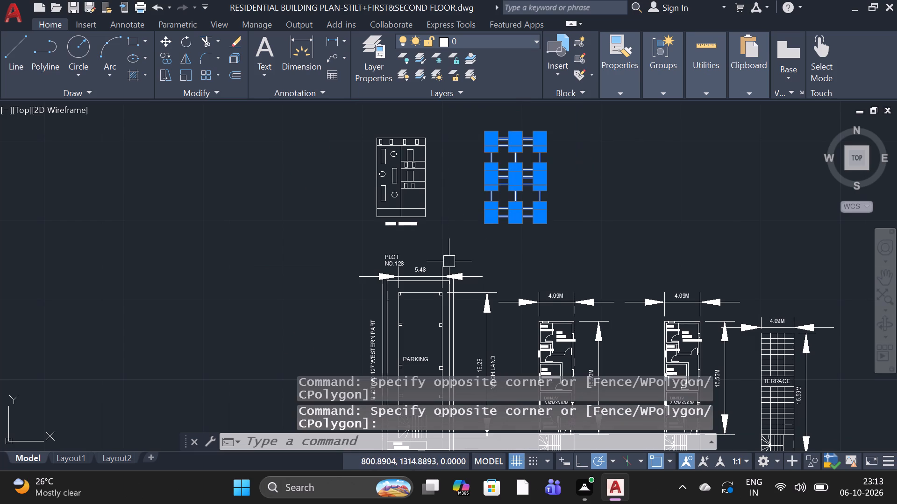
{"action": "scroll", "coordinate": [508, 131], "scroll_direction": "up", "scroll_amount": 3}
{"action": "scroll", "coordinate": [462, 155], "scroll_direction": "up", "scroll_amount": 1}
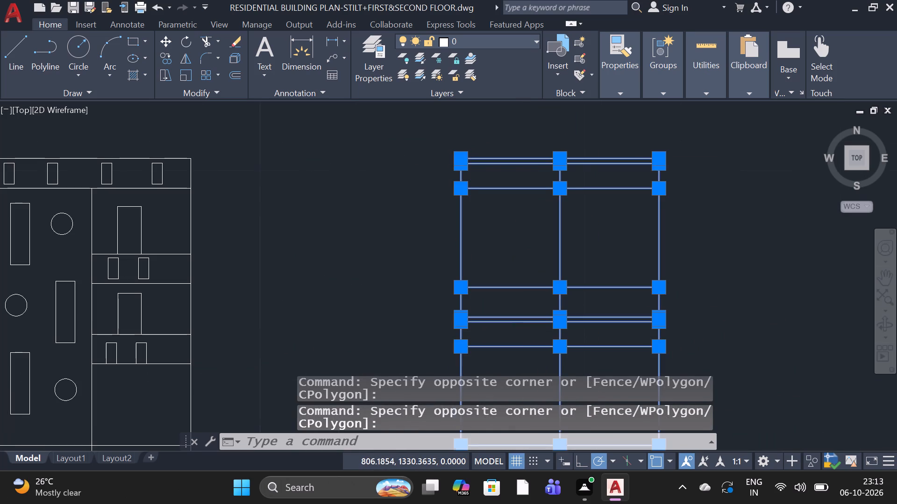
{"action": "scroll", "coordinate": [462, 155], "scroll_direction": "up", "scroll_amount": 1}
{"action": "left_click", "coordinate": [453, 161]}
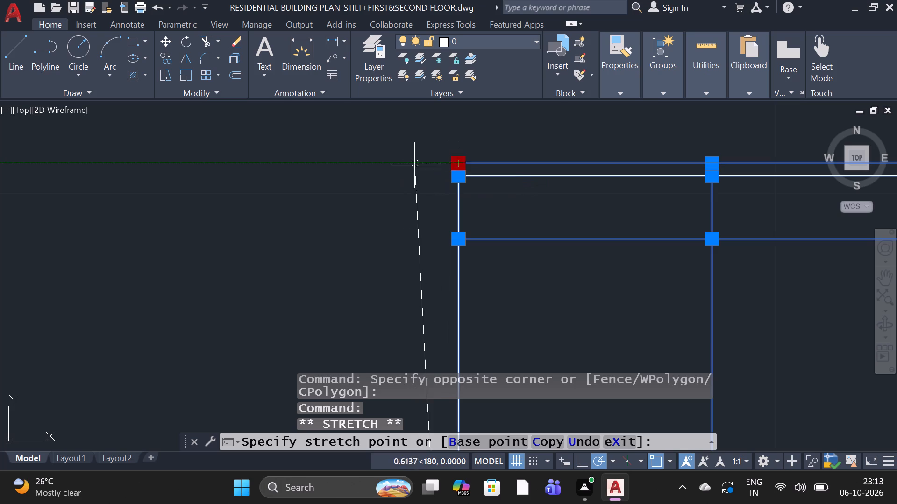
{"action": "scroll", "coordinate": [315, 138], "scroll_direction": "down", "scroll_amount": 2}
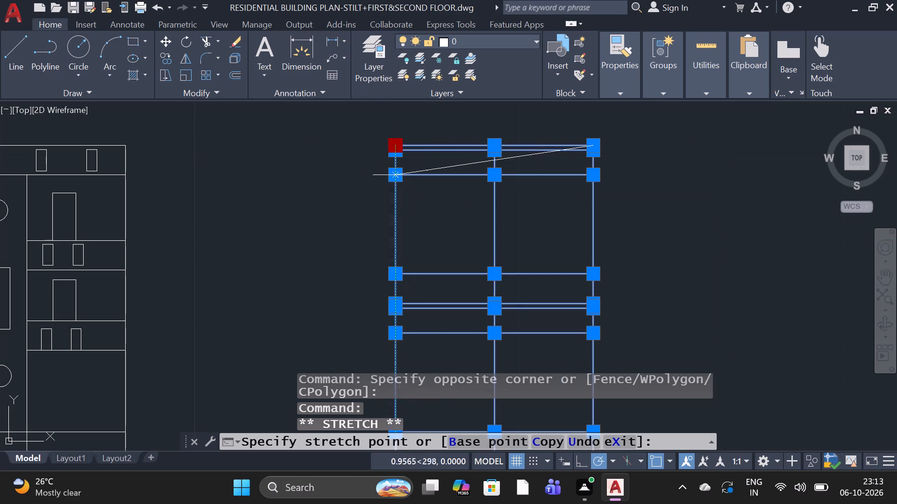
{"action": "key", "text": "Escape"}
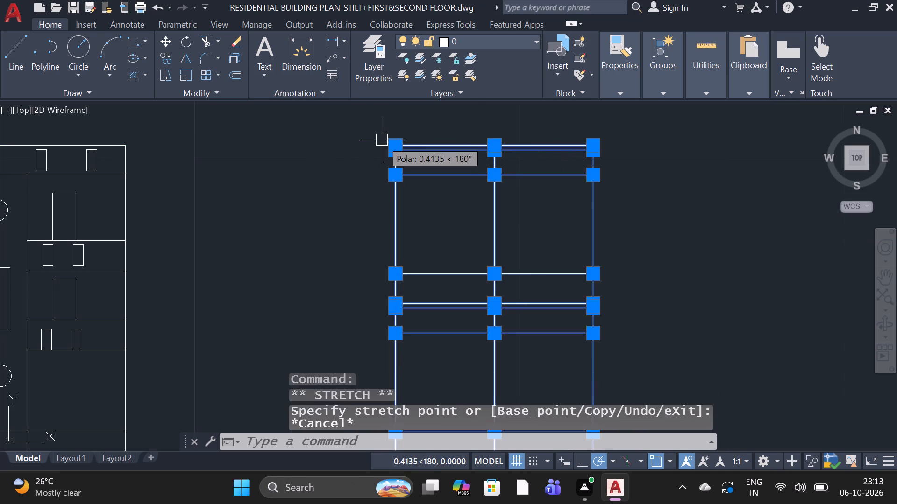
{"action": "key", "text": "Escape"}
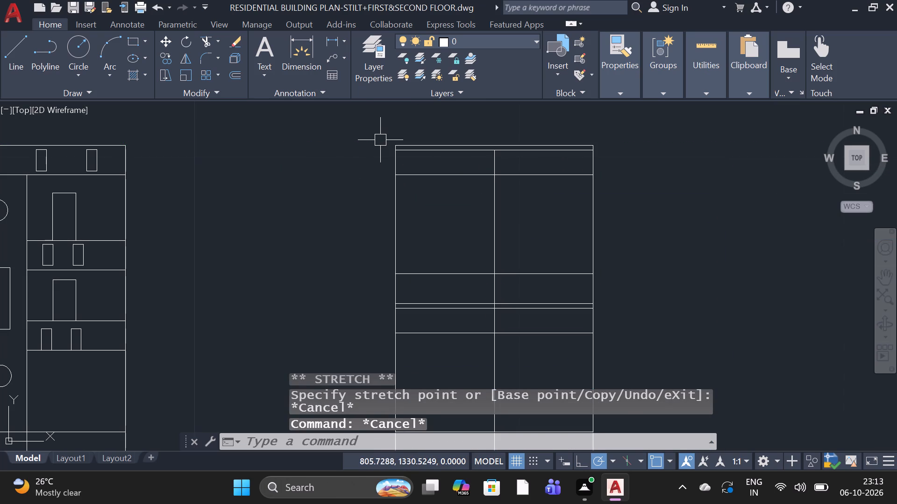
Copy the whole second line grid about 6.35 units horizontally toward the front elevation.
{"action": "scroll", "coordinate": [354, 141], "scroll_direction": "down", "scroll_amount": 3}
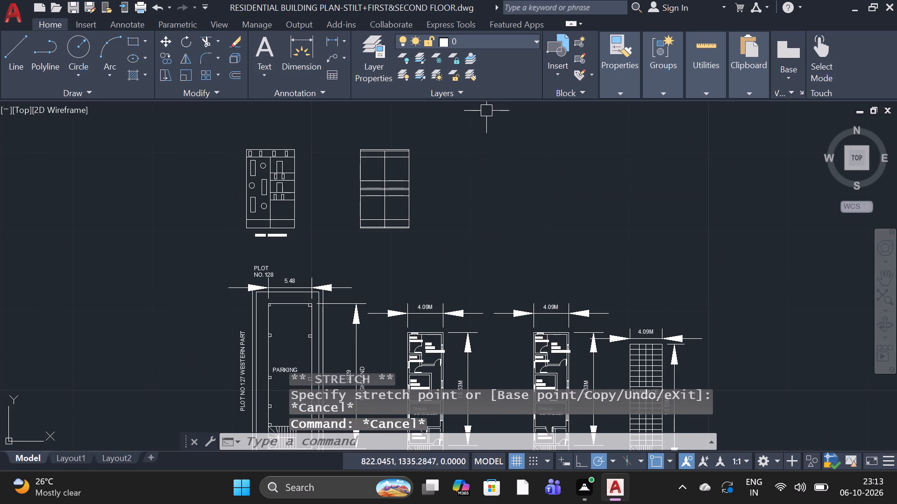
{"action": "type", "text": "CO"}
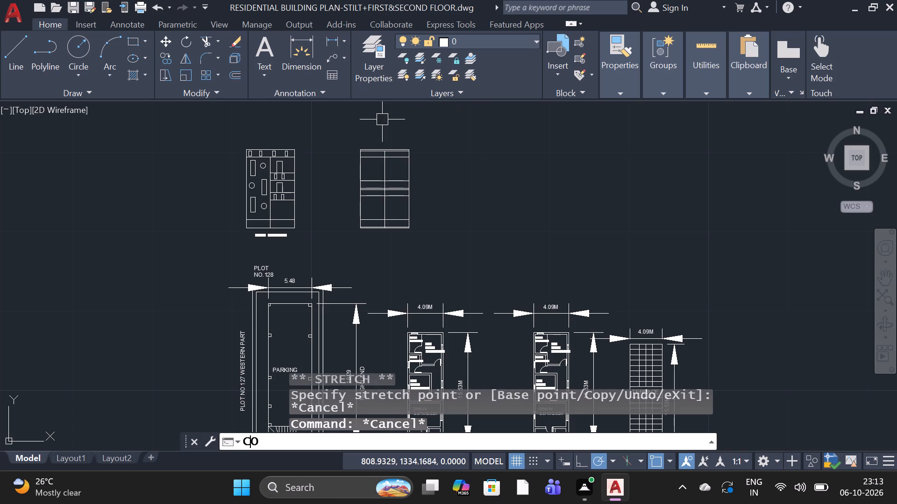
{"action": "key", "text": "space"}
{"action": "left_click", "coordinate": [456, 133]}
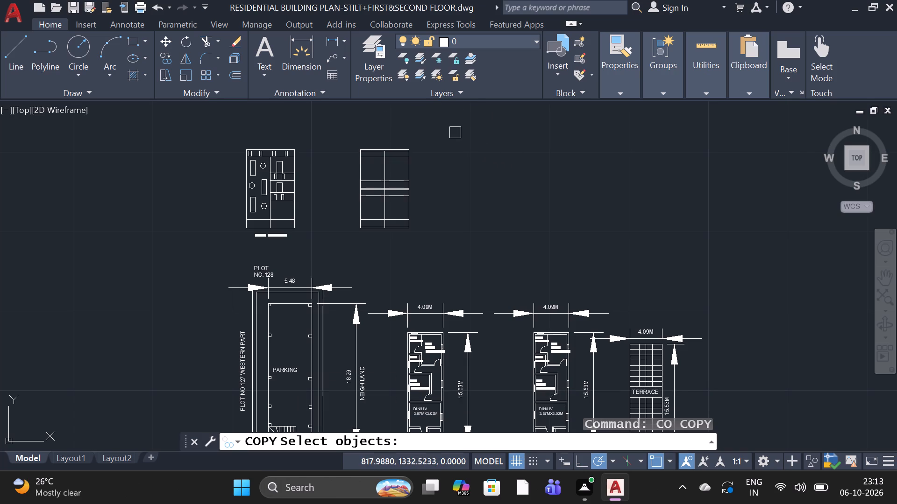
{"action": "left_click", "coordinate": [307, 274]}
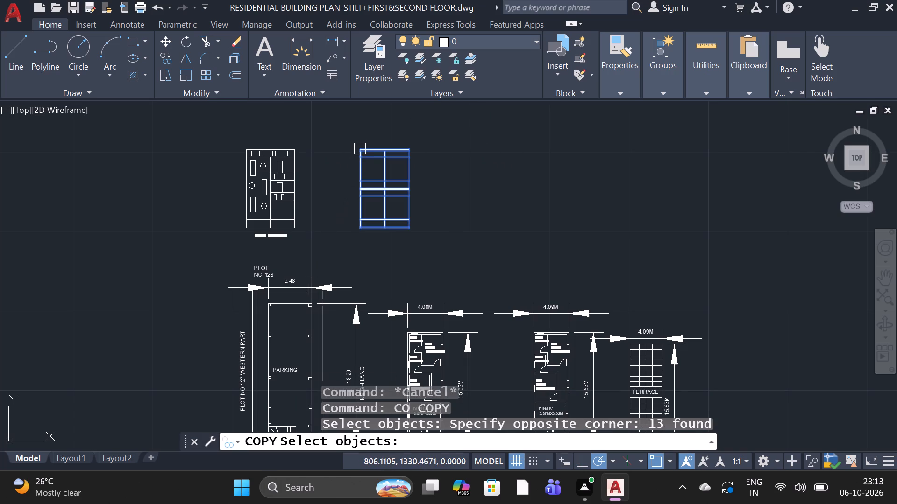
{"action": "key", "text": "space"}
{"action": "left_click", "coordinate": [360, 149]}
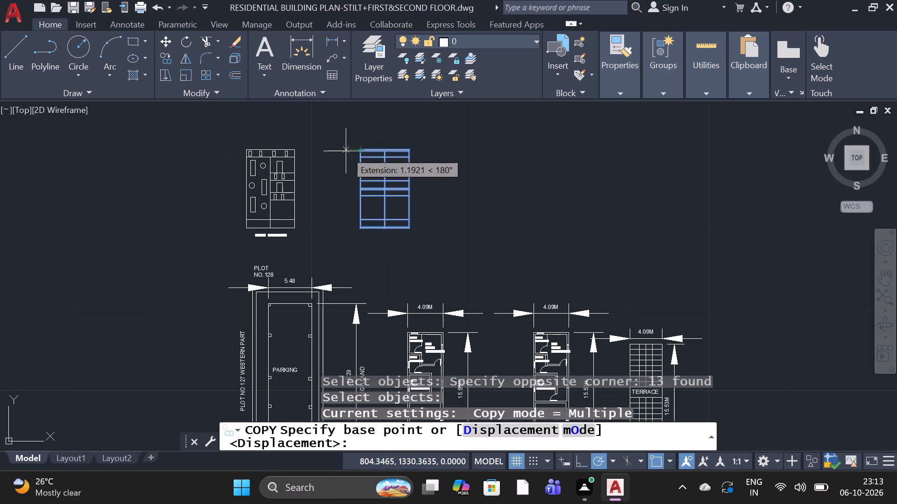
{"action": "left_click", "coordinate": [383, 162]}
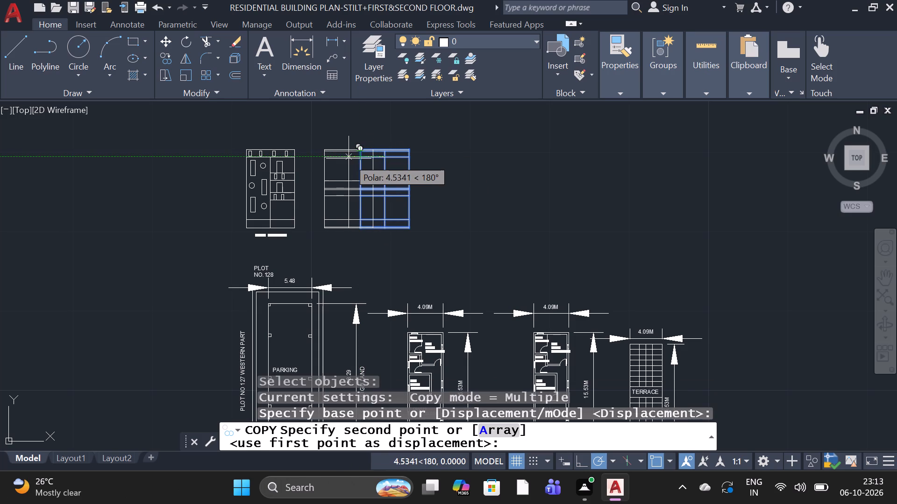
{"action": "scroll", "coordinate": [340, 156], "scroll_direction": "up", "scroll_amount": 2}
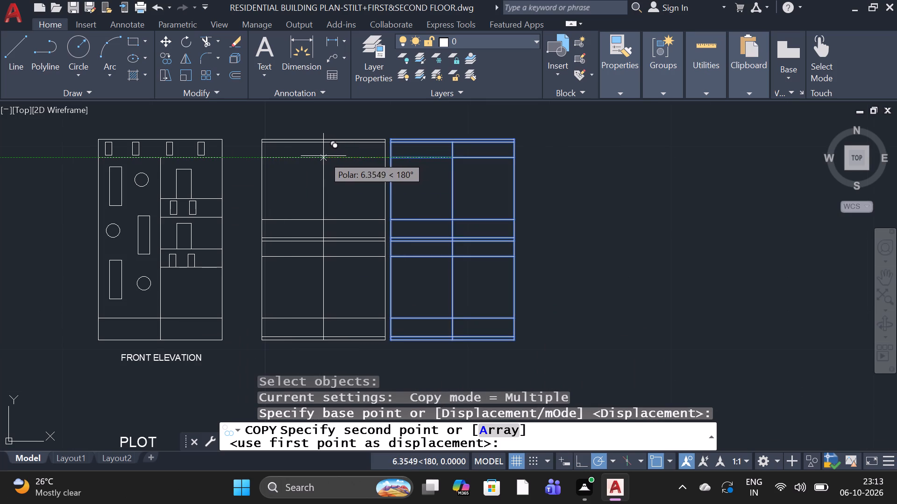
{"action": "left_click", "coordinate": [323, 156]}
{"action": "key", "text": "Escape"}
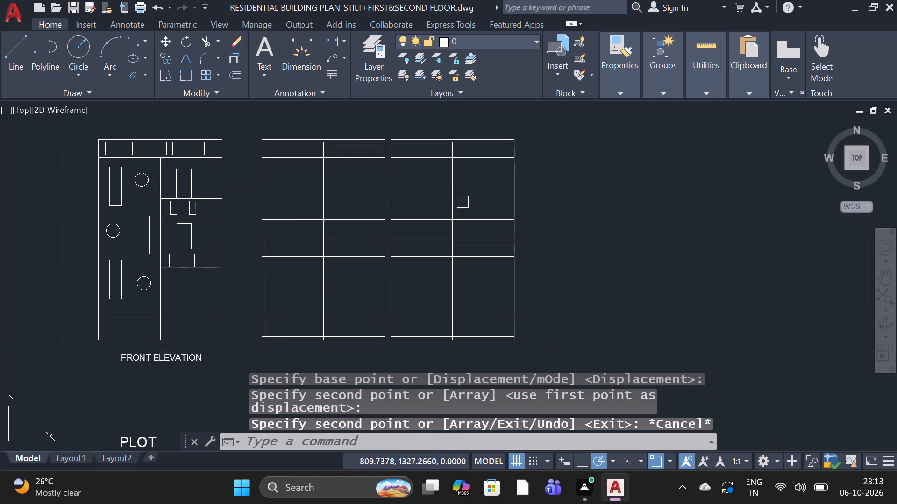
Erase the original second line grid, keeping the copy nearer the front elevation.
{"action": "left_click", "coordinate": [553, 137]}
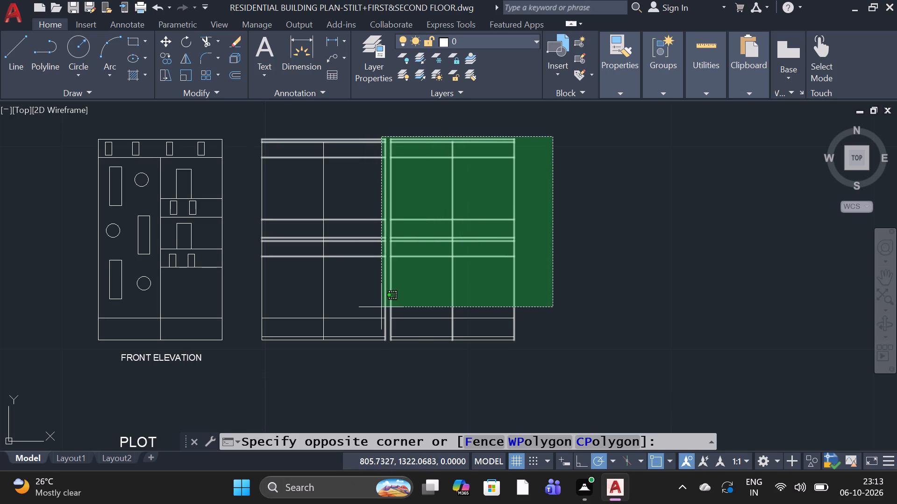
{"action": "left_click", "coordinate": [390, 375]}
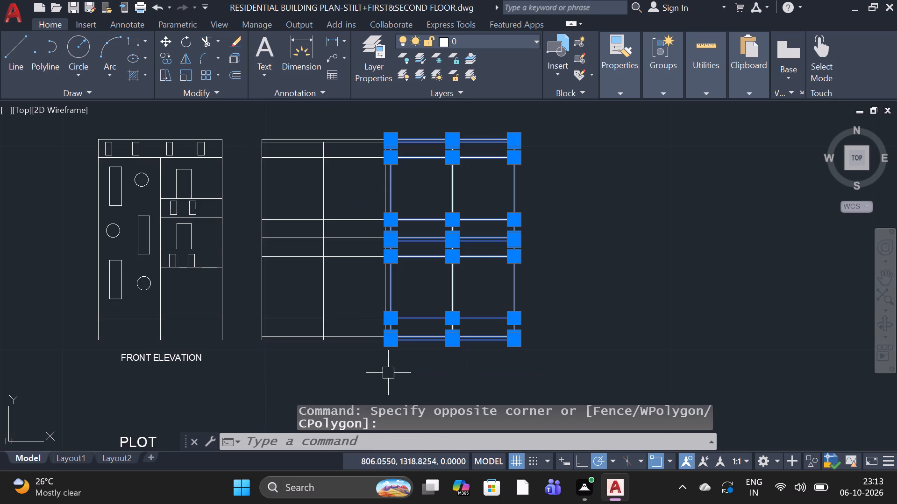
{"action": "key", "text": "Delete"}
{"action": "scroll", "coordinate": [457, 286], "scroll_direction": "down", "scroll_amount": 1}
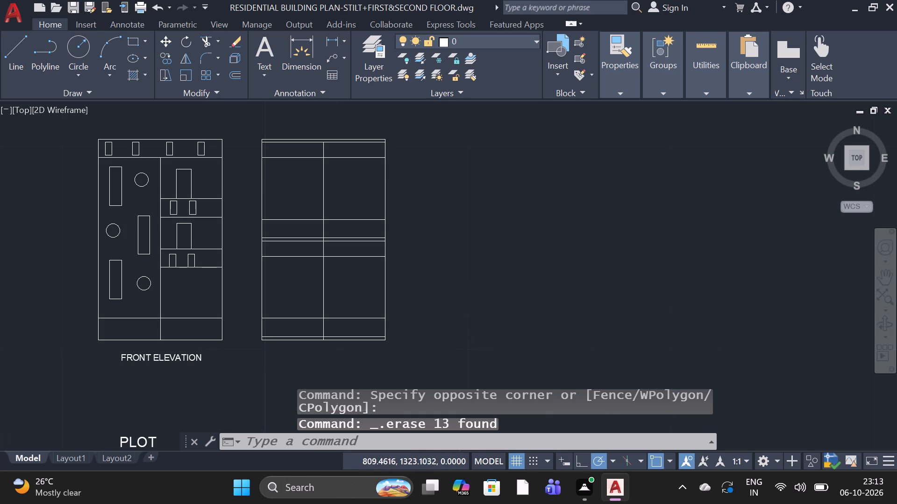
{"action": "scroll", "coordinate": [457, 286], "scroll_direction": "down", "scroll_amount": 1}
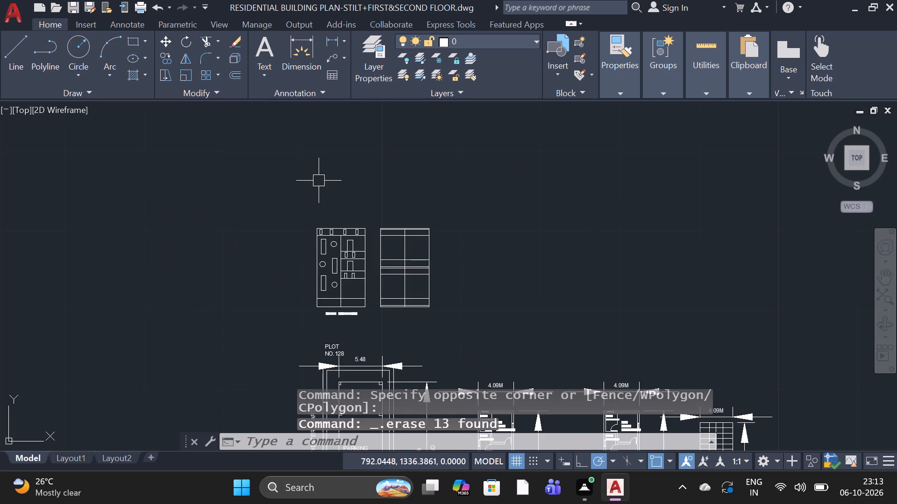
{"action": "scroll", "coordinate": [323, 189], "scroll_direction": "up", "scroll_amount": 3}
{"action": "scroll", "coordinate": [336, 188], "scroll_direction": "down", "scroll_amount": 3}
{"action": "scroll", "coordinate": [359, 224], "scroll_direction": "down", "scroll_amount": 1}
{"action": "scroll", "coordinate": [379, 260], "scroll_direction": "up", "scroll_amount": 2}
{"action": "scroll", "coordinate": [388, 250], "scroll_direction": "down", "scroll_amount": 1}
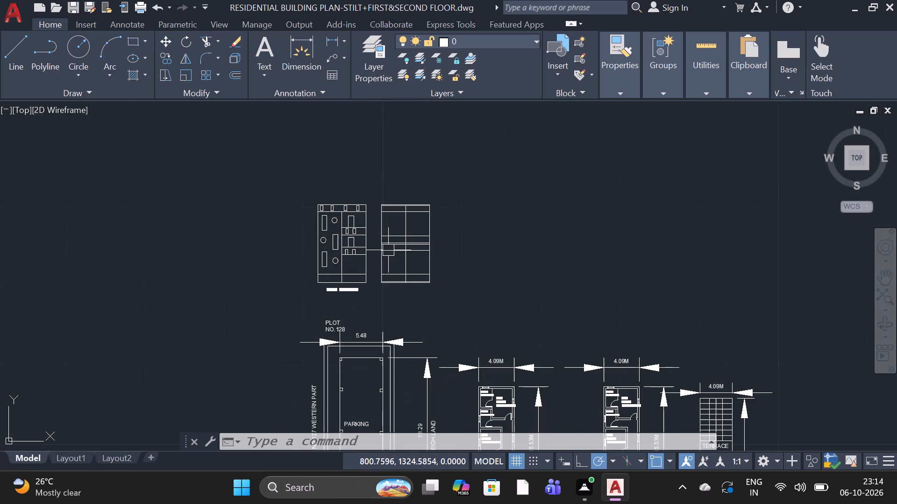
Copy the whole second line grid about 21.73 units horizontally, away from the front elevation.
{"action": "scroll", "coordinate": [535, 252], "scroll_direction": "up", "scroll_amount": 1}
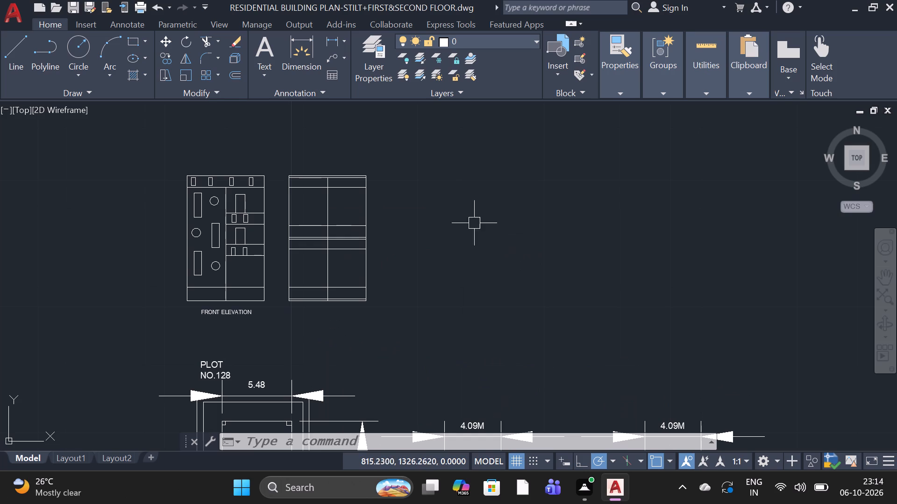
{"action": "type", "text": "CO"}
{"action": "key", "text": "space"}
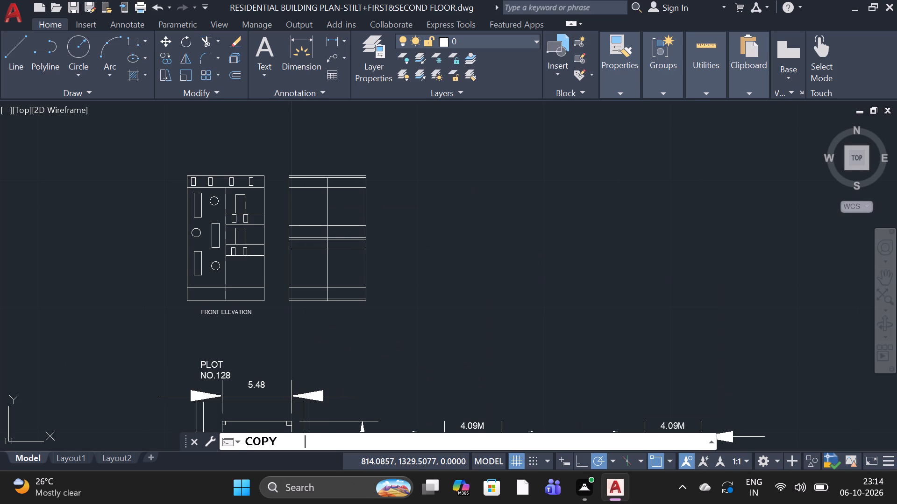
{"action": "left_click", "coordinate": [404, 151]}
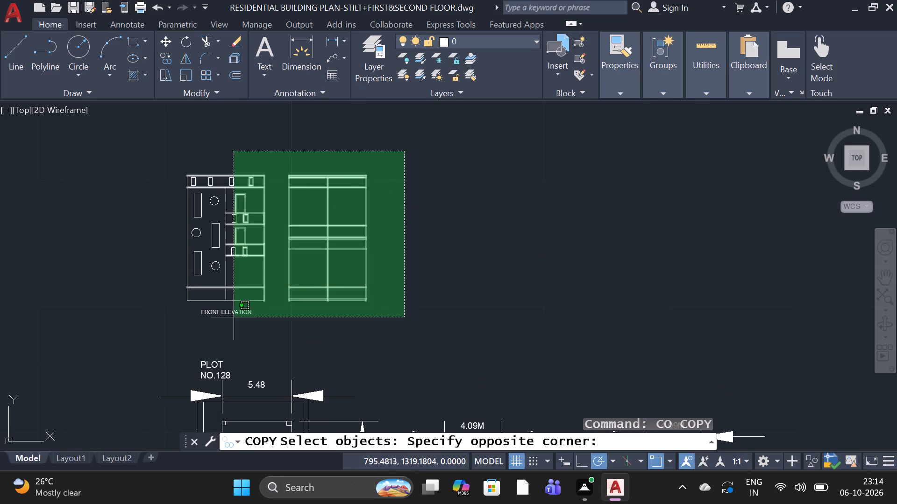
{"action": "left_click", "coordinate": [283, 341]}
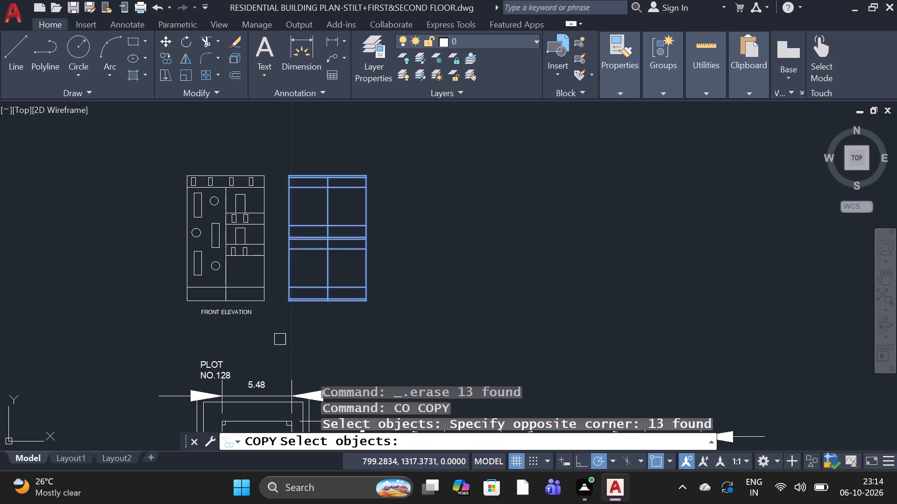
{"action": "key", "text": "space"}
{"action": "left_click", "coordinate": [328, 300]}
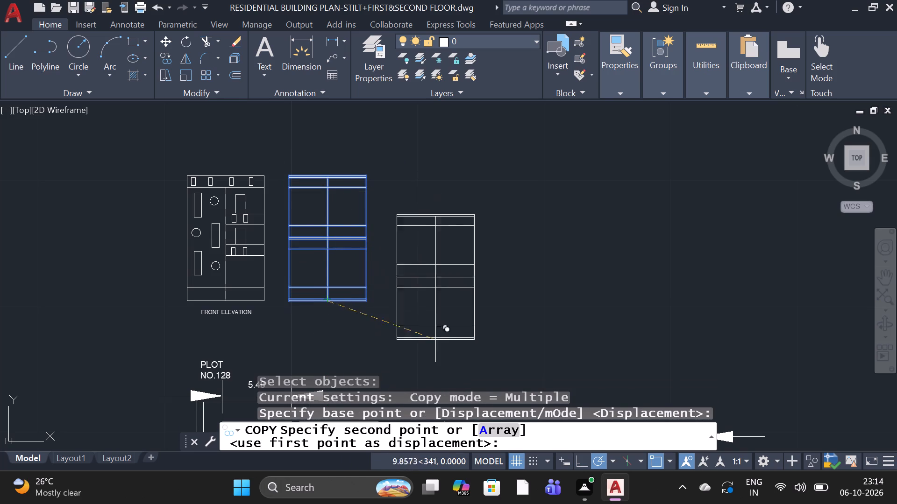
{"action": "left_click", "coordinate": [602, 301]}
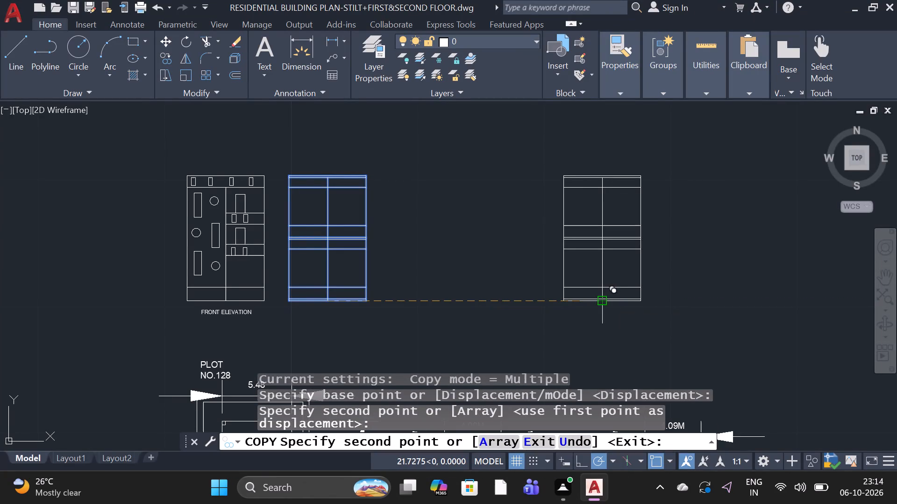
{"action": "key", "text": "Escape"}
Erase the original line grid beside the front elevation, including its remaining outer vertical edge, keeping the distant copy.
{"action": "left_click", "coordinate": [441, 152]}
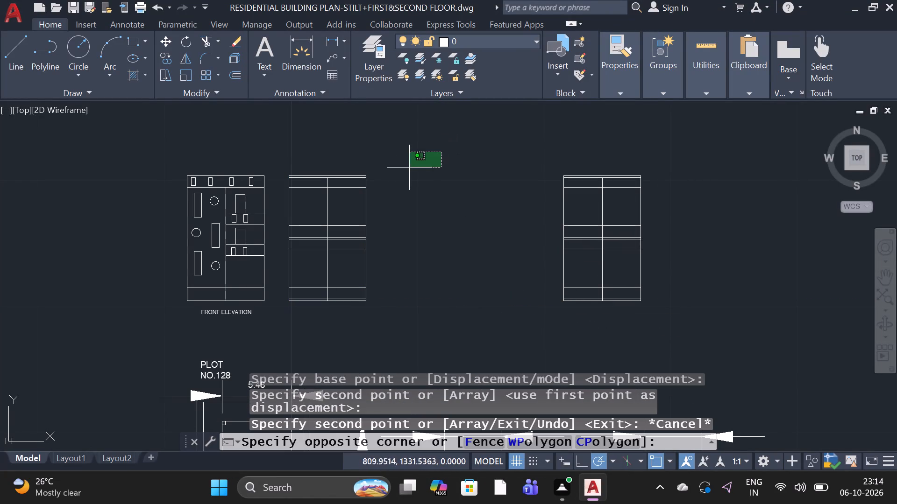
{"action": "left_click", "coordinate": [292, 315]}
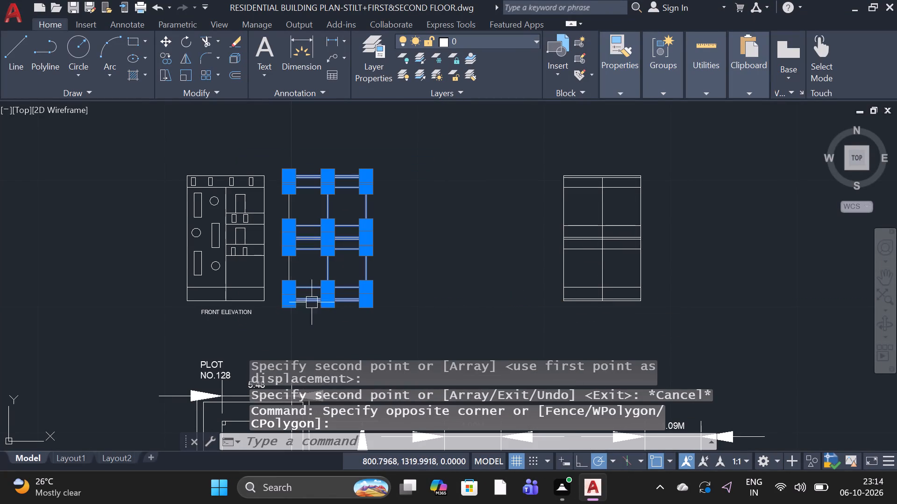
{"action": "key", "text": "Delete"}
{"action": "left_click_drag", "start_coordinate": [332, 135], "coordinate": [327, 155]}
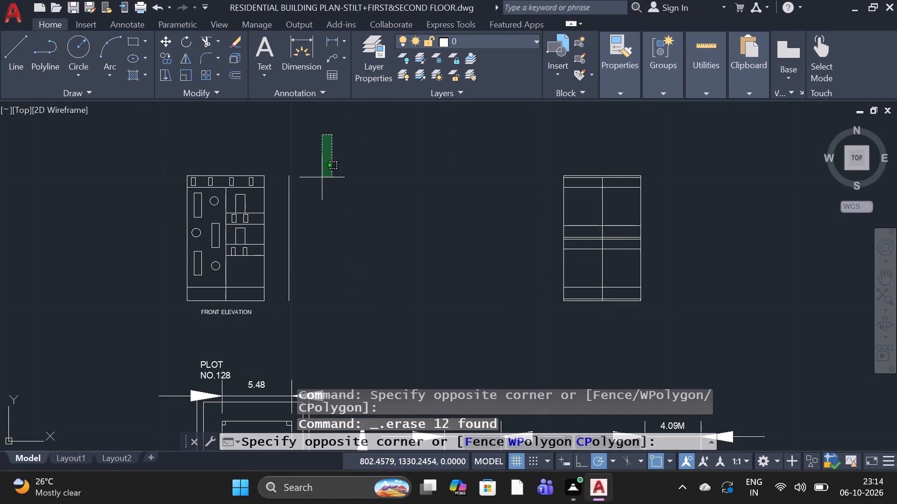
{"action": "left_click", "coordinate": [279, 316]}
{"action": "key", "text": "Delete"}
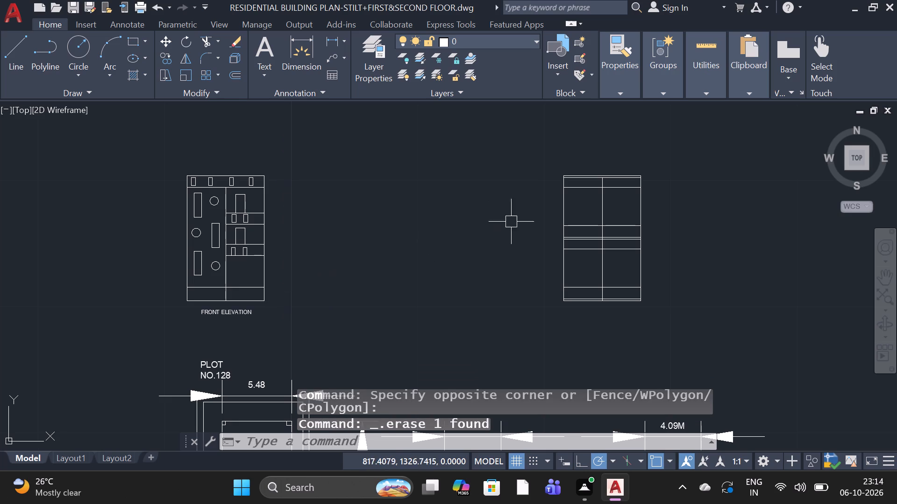
Copy the remaining line grid about 17.94 units horizontally back toward the front elevation.
{"action": "key", "text": "c"}
{"action": "key", "text": "p"}
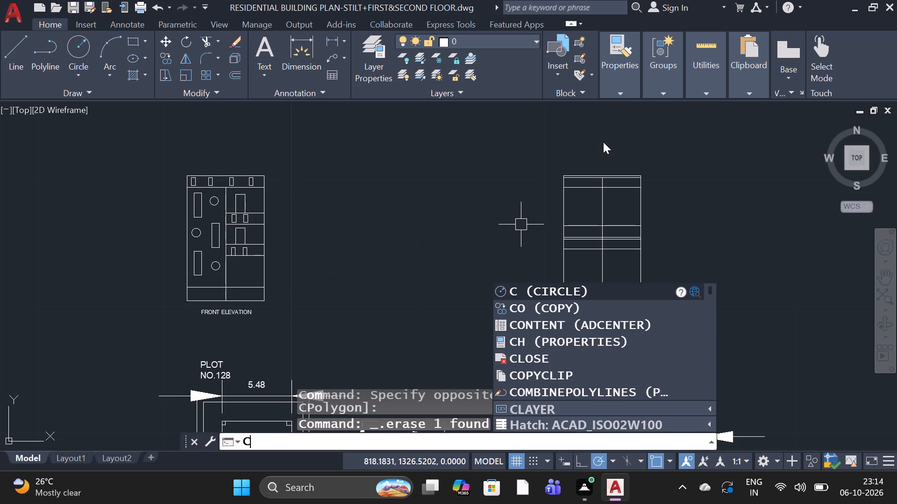
{"action": "left_click", "coordinate": [580, 157]}
{"action": "key", "text": "space"}
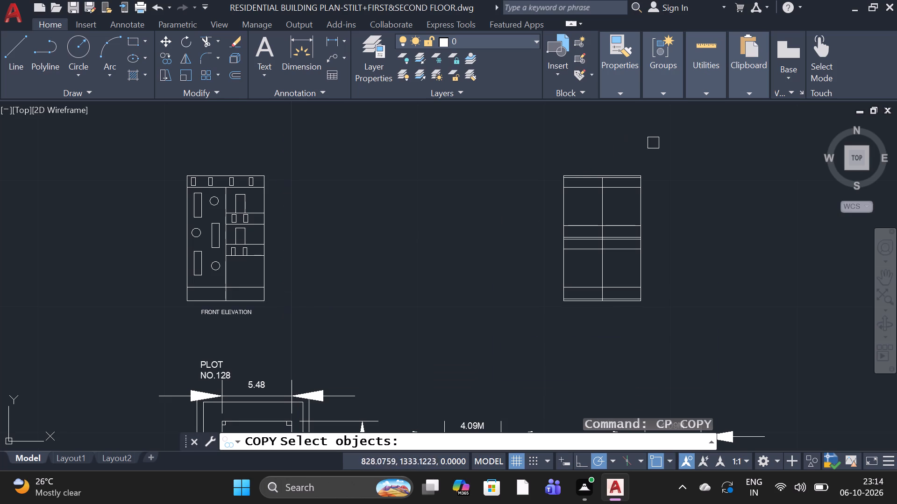
{"action": "left_click", "coordinate": [693, 170]}
{"action": "left_click", "coordinate": [542, 314]}
{"action": "key", "text": "space"}
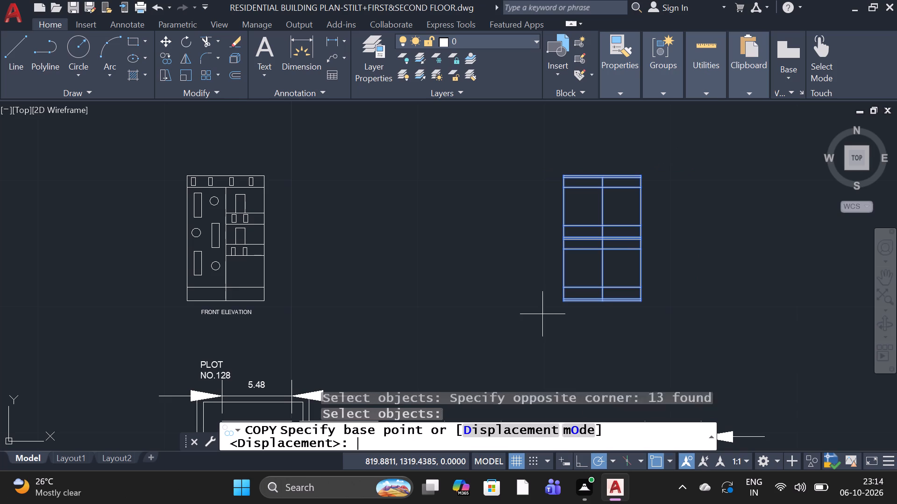
{"action": "left_click", "coordinate": [598, 300]}
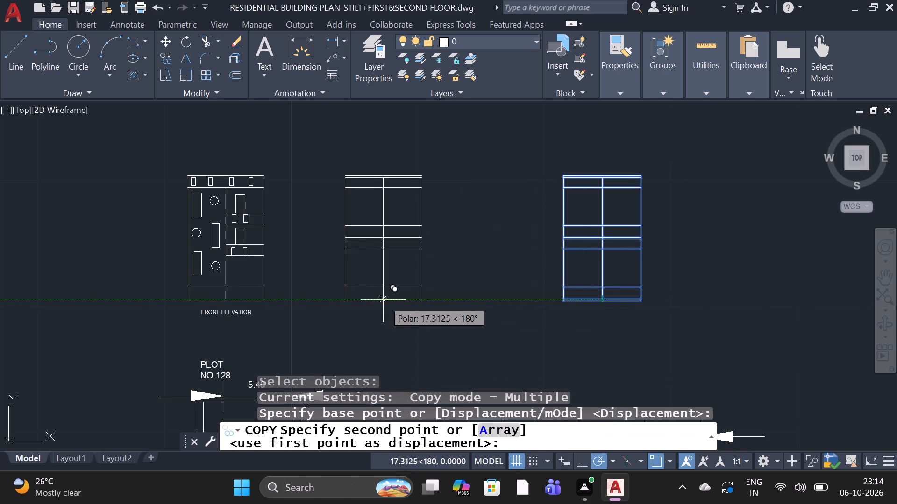
{"action": "scroll", "coordinate": [385, 294], "scroll_direction": "down", "scroll_amount": 1}
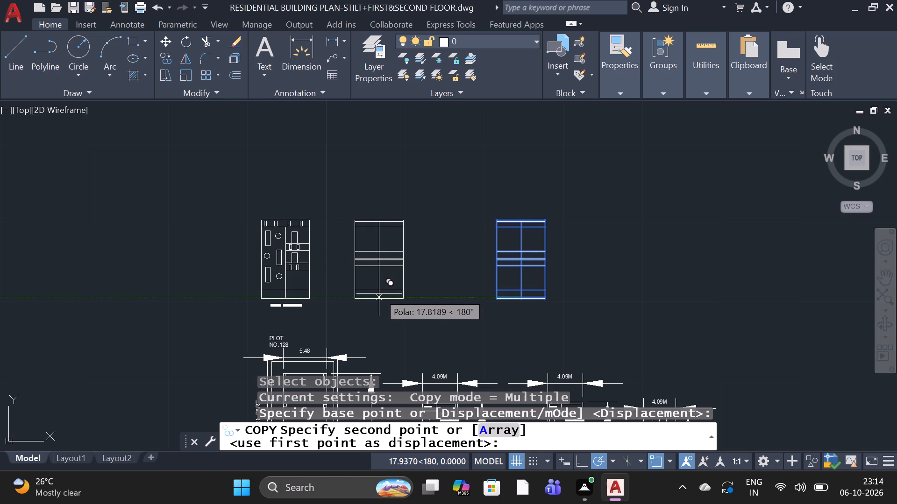
{"action": "left_click", "coordinate": [378, 294]}
{"action": "key", "text": "space"}
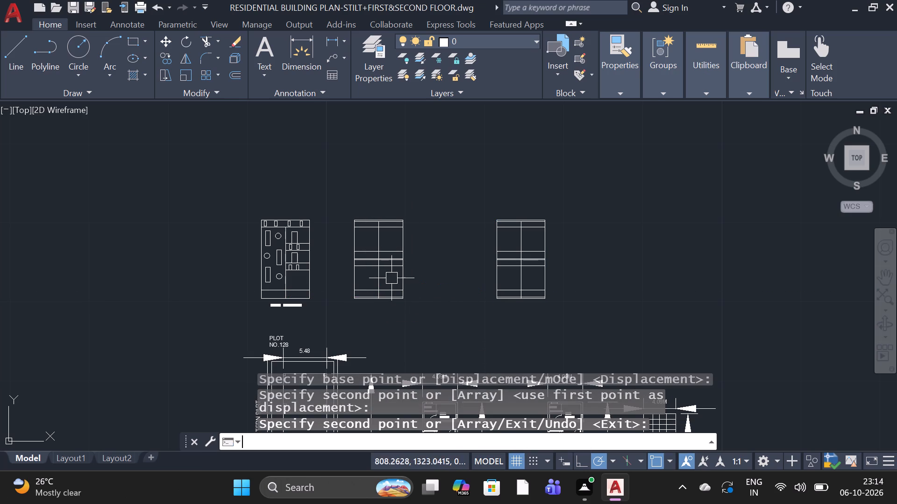
Erase the line grid farther from the front elevation, keeping the nearer copy.
{"action": "left_click", "coordinate": [649, 212]}
{"action": "left_click", "coordinate": [446, 316]}
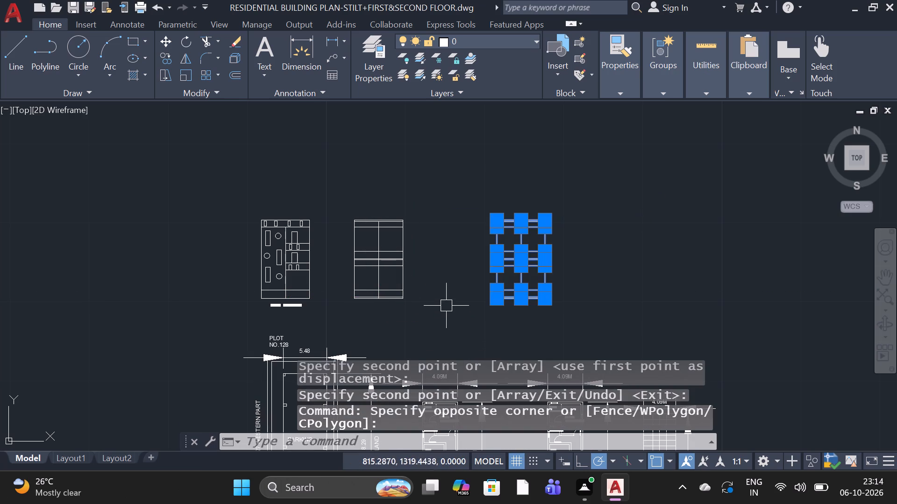
{"action": "key", "text": "Delete"}
Erase the horizontal line just below the top edge of the second elevation grid.
{"action": "scroll", "coordinate": [395, 228], "scroll_direction": "up", "scroll_amount": 3}
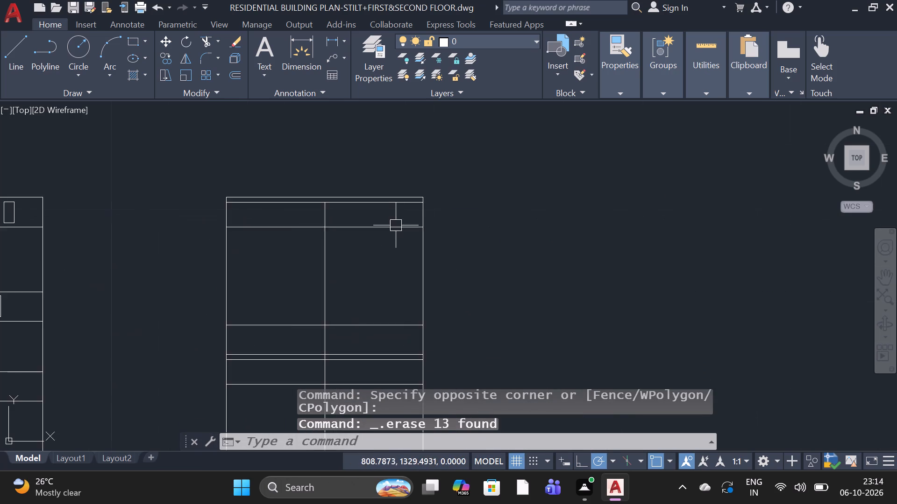
{"action": "scroll", "coordinate": [396, 209], "scroll_direction": "down", "scroll_amount": 5}
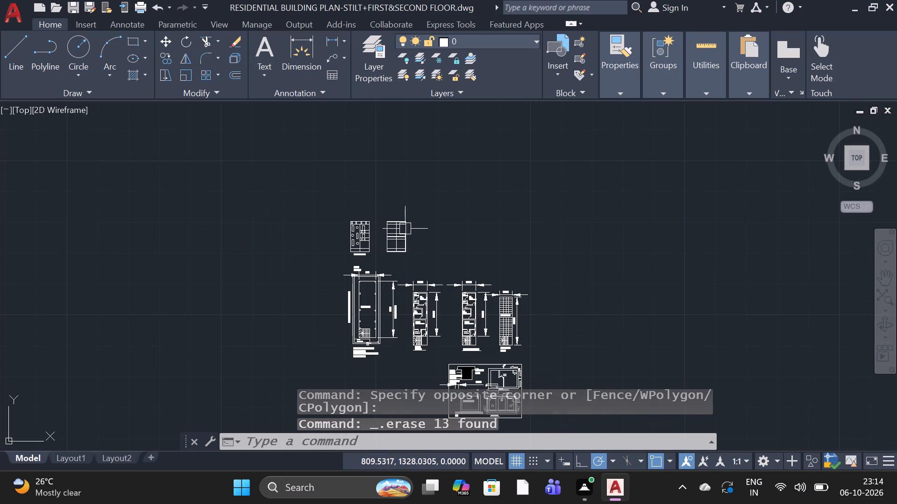
{"action": "scroll", "coordinate": [419, 270], "scroll_direction": "down", "scroll_amount": 1}
{"action": "scroll", "coordinate": [441, 266], "scroll_direction": "up", "scroll_amount": 2}
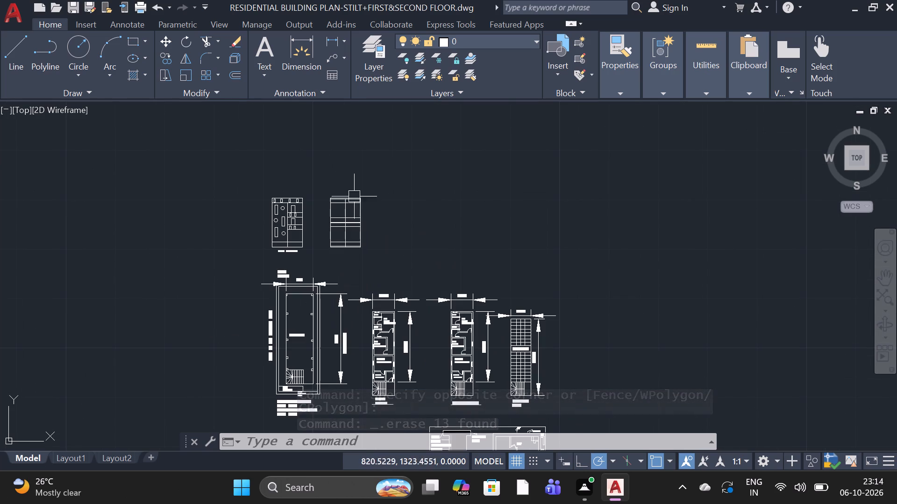
{"action": "scroll", "coordinate": [321, 187], "scroll_direction": "up", "scroll_amount": 3}
{"action": "scroll", "coordinate": [325, 181], "scroll_direction": "down", "scroll_amount": 1}
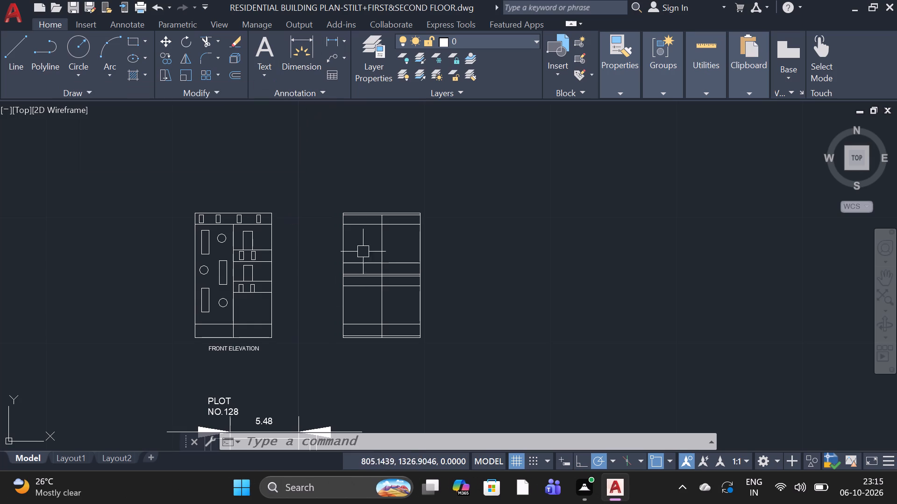
{"action": "scroll", "coordinate": [367, 217], "scroll_direction": "up", "scroll_amount": 2}
{"action": "left_click", "coordinate": [366, 214]}
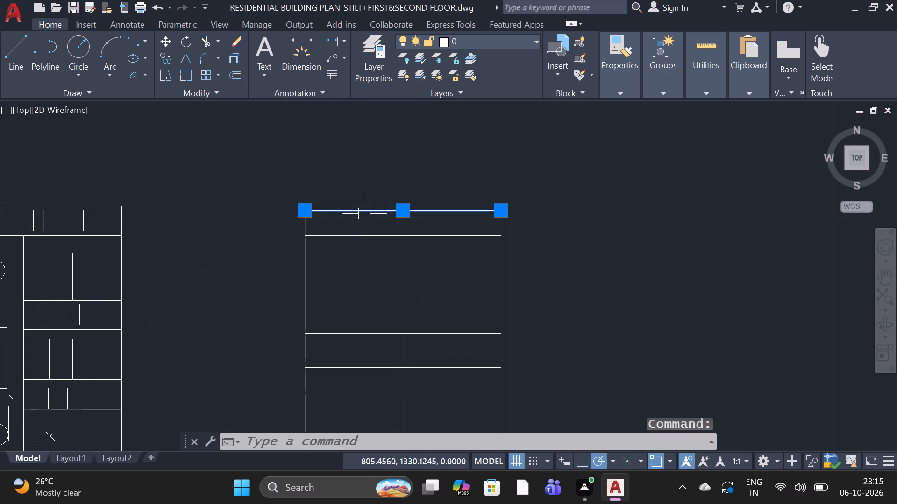
{"action": "key", "text": "Delete"}
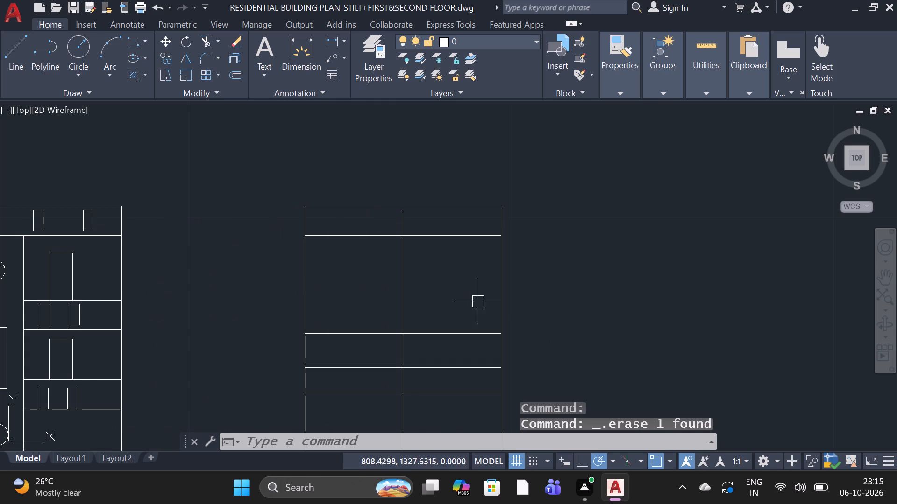
Trim the centre vertical line's piece inside the top band of the second elevation, using all objects as cutting edges.
{"action": "scroll", "coordinate": [468, 265], "scroll_direction": "down", "scroll_amount": 1}
{"action": "scroll", "coordinate": [445, 246], "scroll_direction": "up", "scroll_amount": 2}
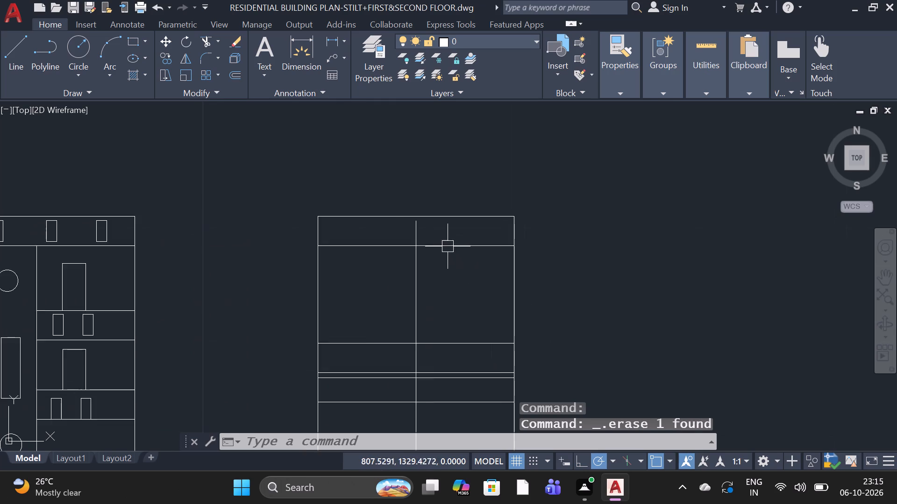
{"action": "type", "text": "TR"}
{"action": "key", "text": "space"}
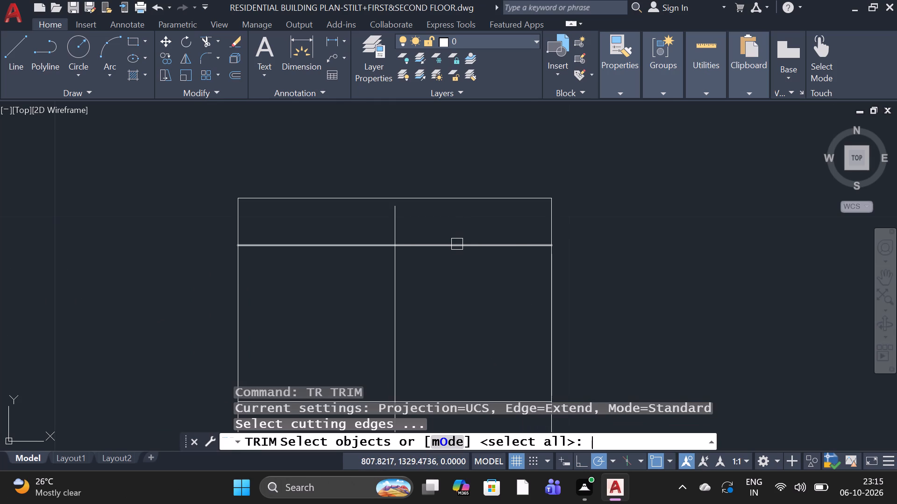
{"action": "key", "text": "space"}
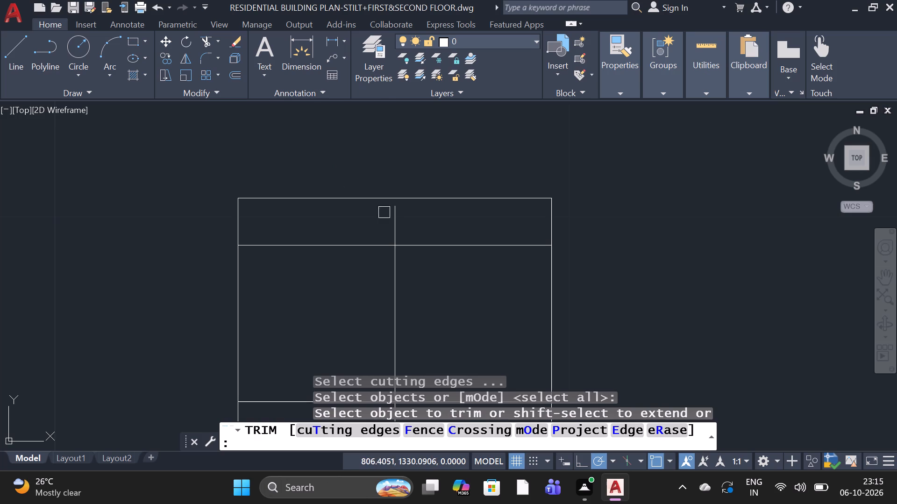
{"action": "left_click", "coordinate": [399, 228]}
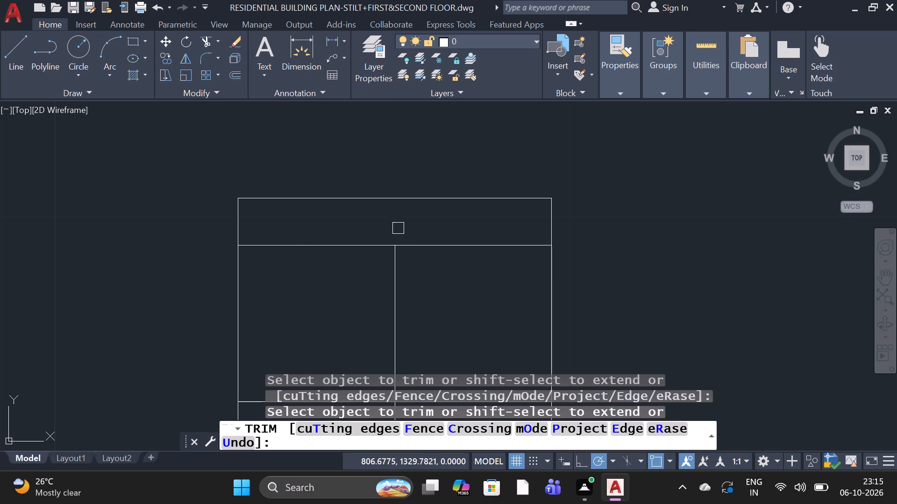
{"action": "scroll", "coordinate": [398, 227], "scroll_direction": "down", "scroll_amount": 1}
{"action": "key", "text": "Escape"}
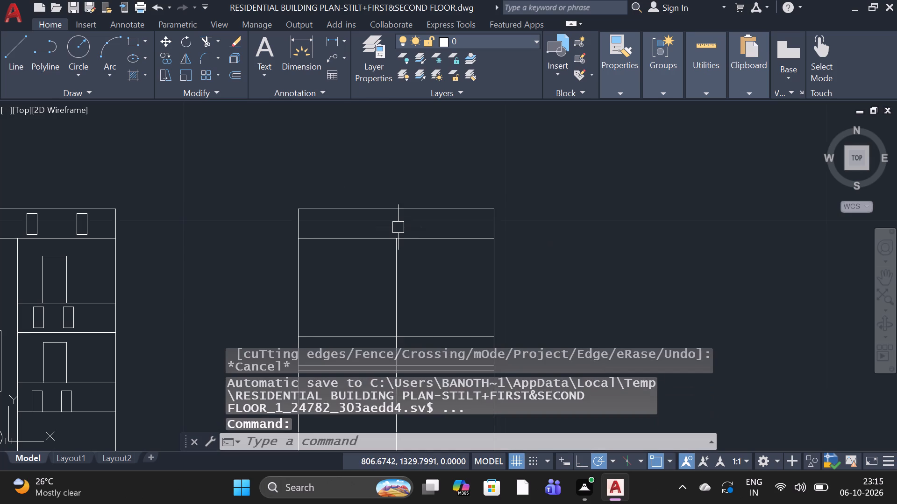
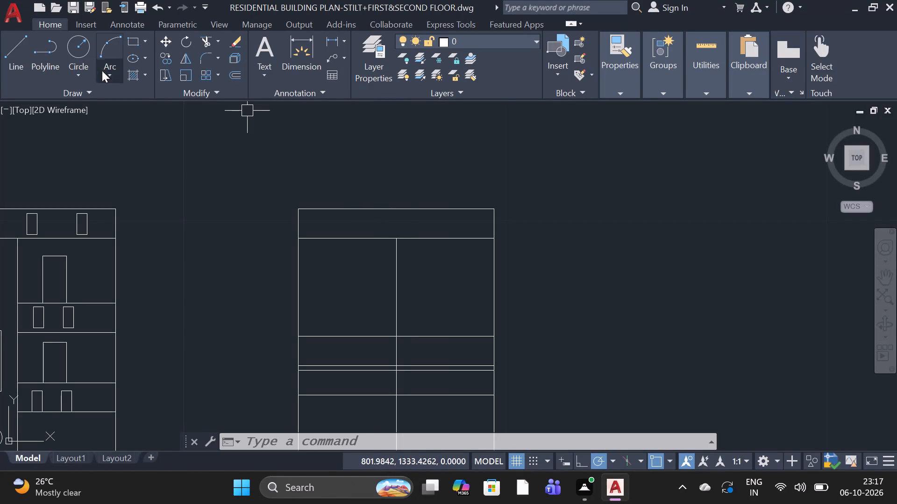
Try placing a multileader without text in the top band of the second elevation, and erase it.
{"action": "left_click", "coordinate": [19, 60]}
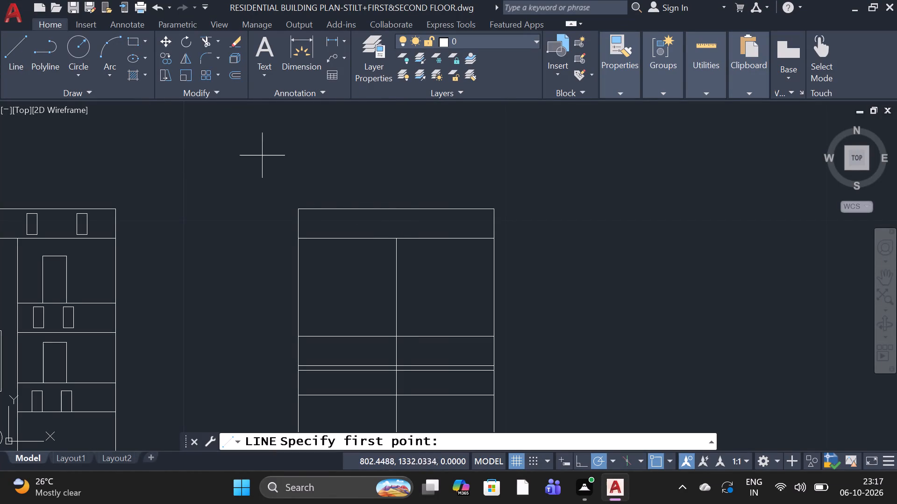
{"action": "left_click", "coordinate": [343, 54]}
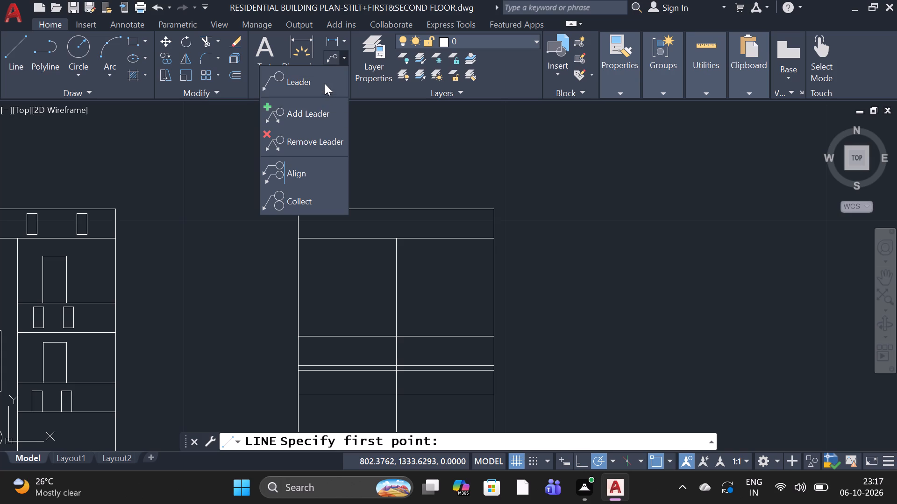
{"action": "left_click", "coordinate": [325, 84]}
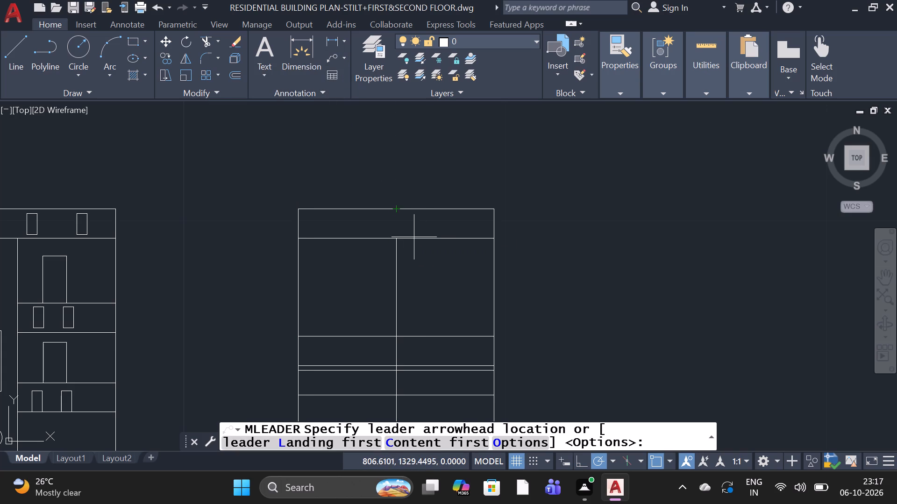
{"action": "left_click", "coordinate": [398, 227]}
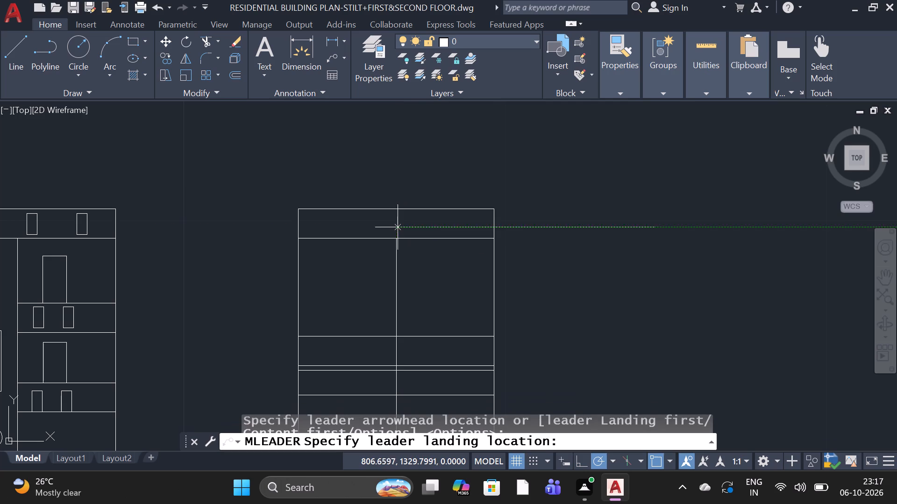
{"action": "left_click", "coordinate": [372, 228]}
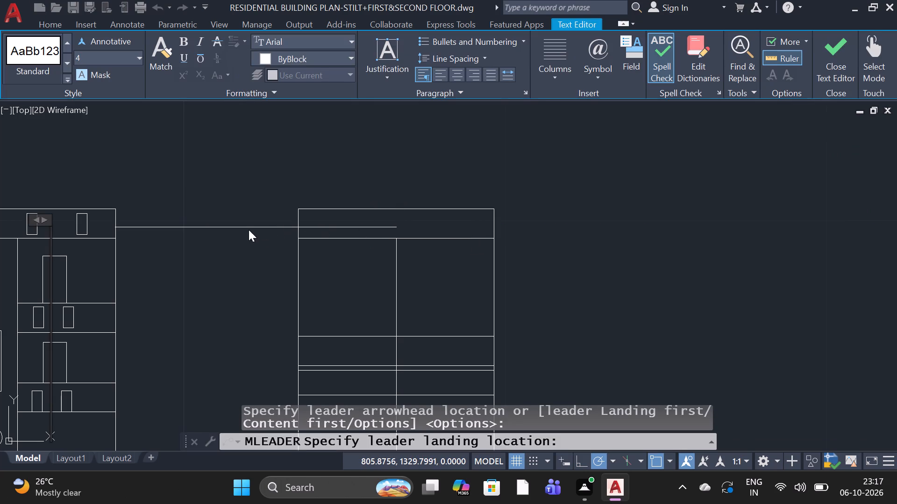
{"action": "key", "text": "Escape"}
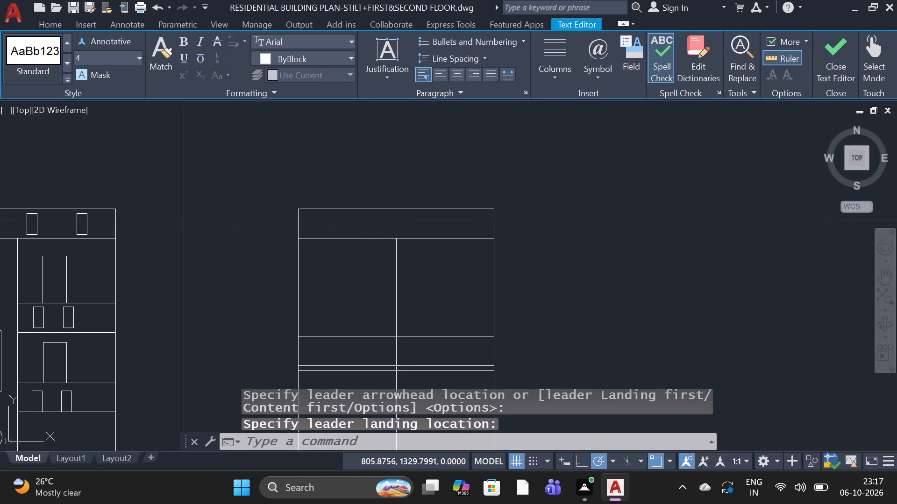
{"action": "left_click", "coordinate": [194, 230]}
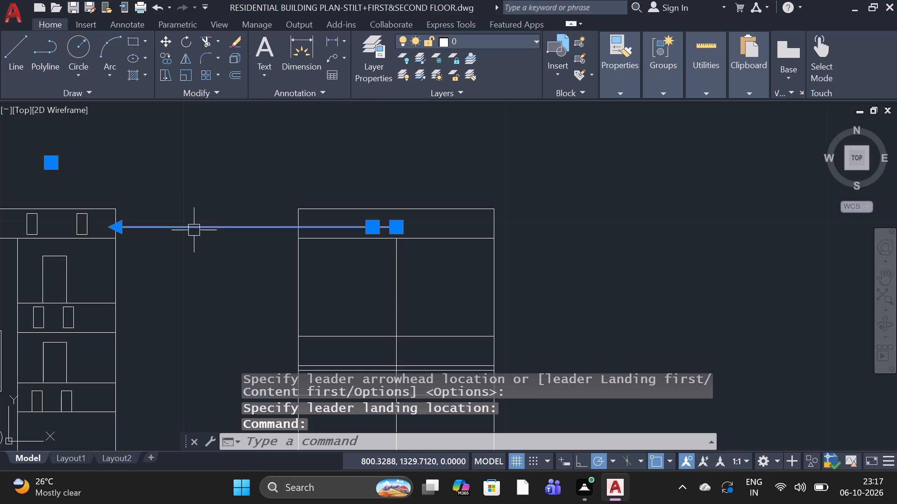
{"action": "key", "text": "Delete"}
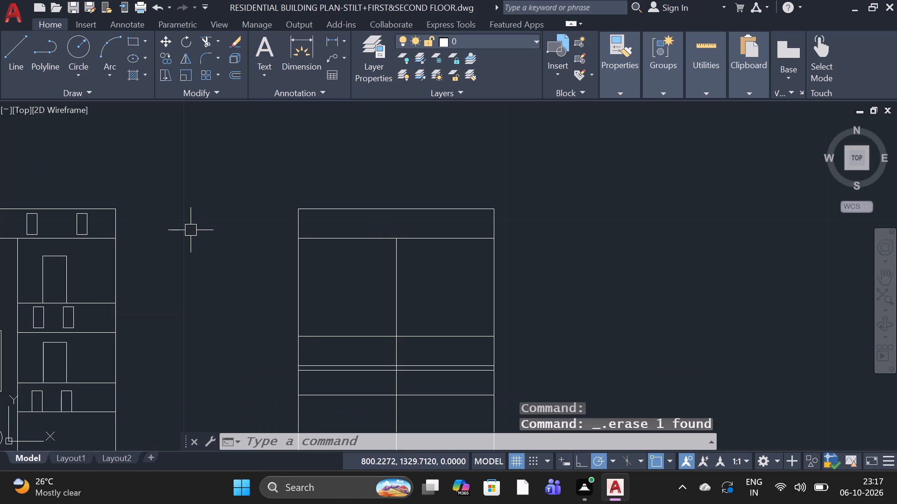
Start a quick leader with the QLEADER command for annotating the second elevation.
{"action": "key", "text": "l"}
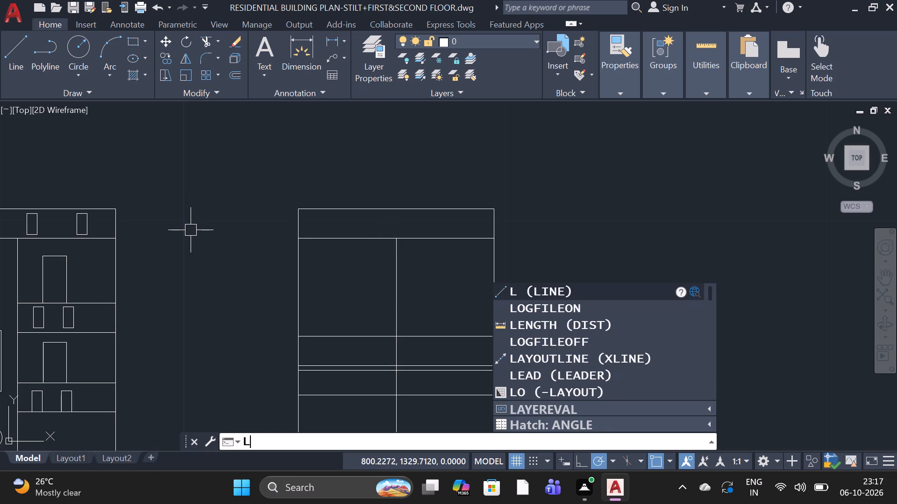
{"action": "key", "text": "e"}
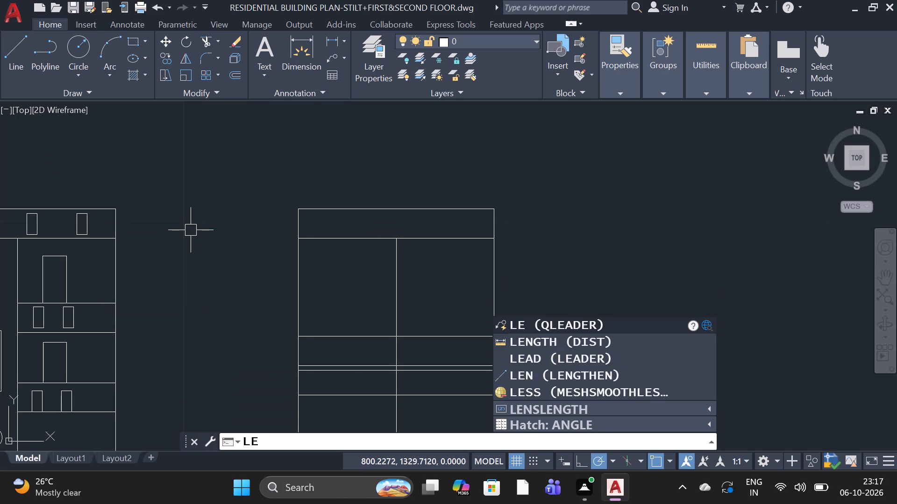
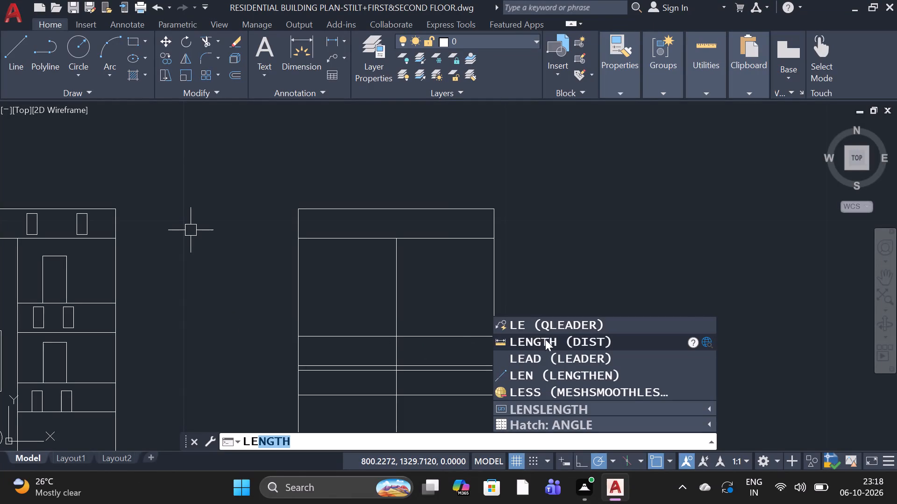
Draw an L-shaped quick leader from inside the second elevation's top band, ending below the band's lower line, with text width 0.
{"action": "left_click", "coordinate": [545, 326]}
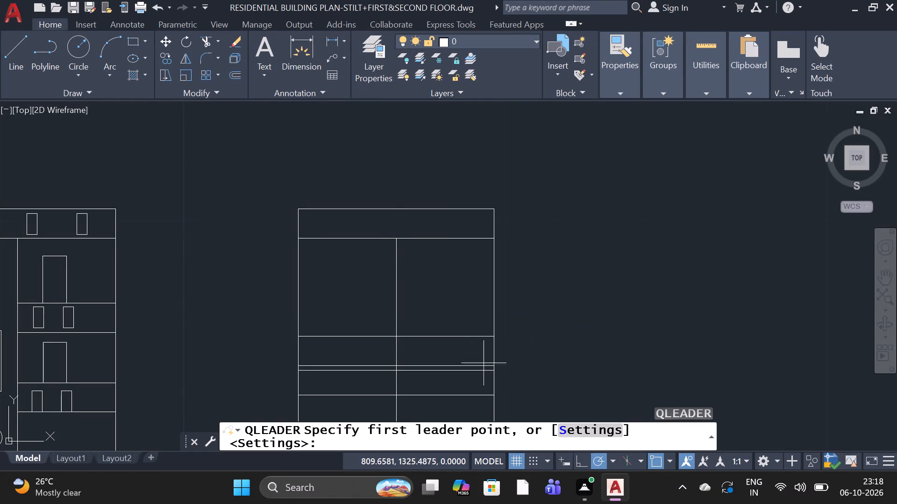
{"action": "left_click", "coordinate": [393, 219]}
{"action": "left_click", "coordinate": [370, 226]}
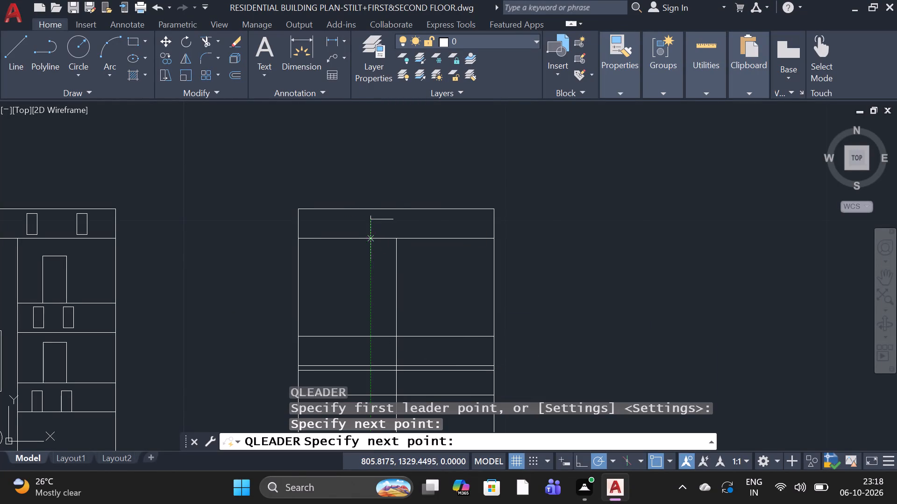
{"action": "left_click", "coordinate": [371, 249]}
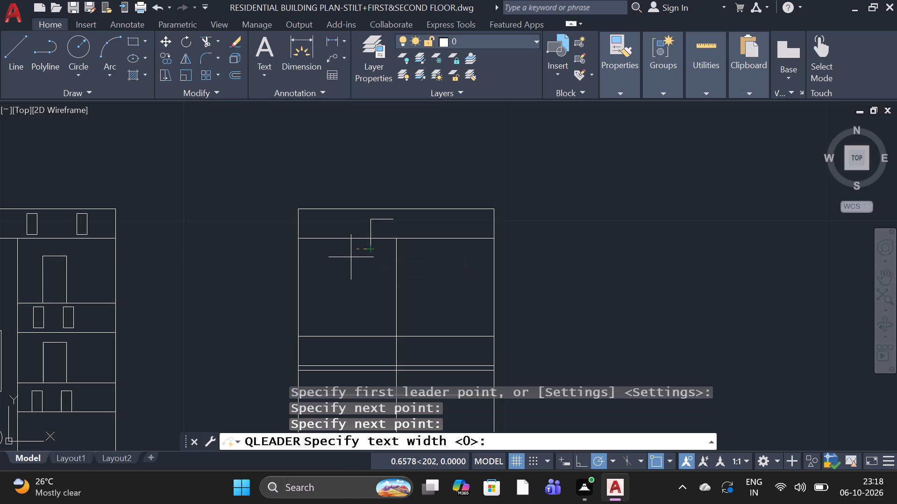
{"action": "key", "text": "space"}
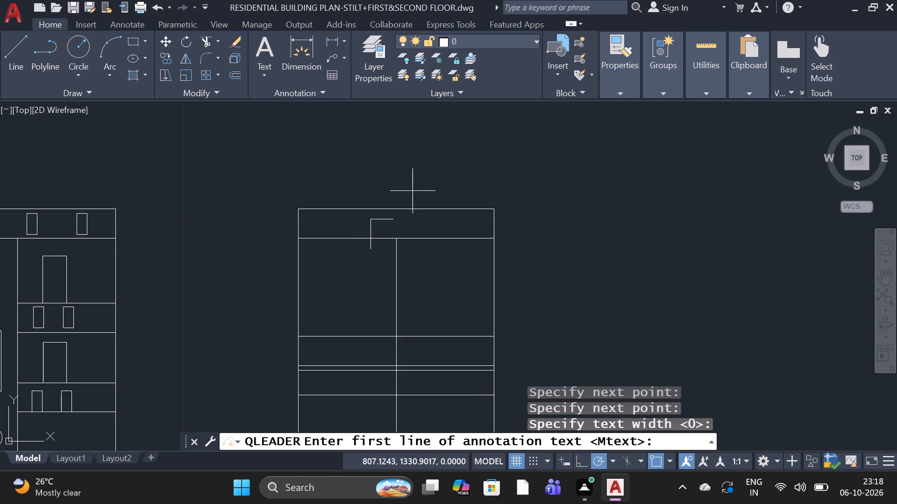
Examine both ends of the new leader and its position relative to the top band's lower line.
{"action": "scroll", "coordinate": [392, 220], "scroll_direction": "up", "scroll_amount": 8}
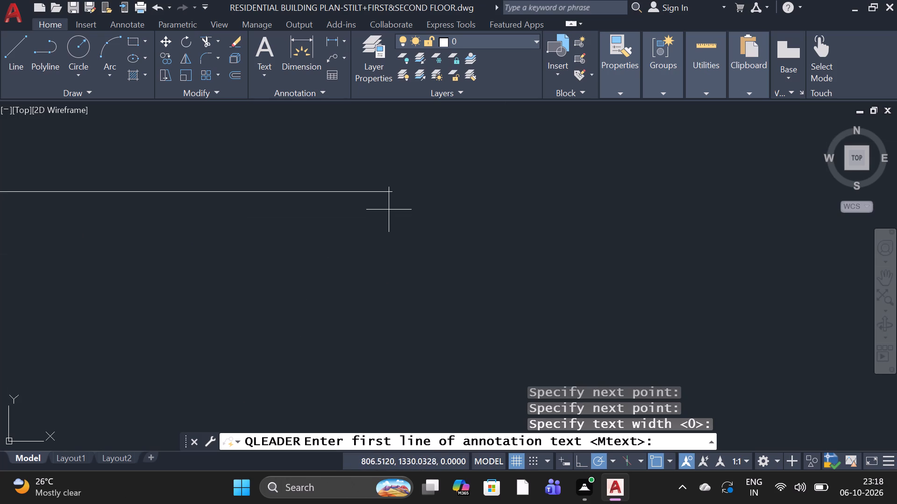
{"action": "scroll", "coordinate": [310, 169], "scroll_direction": "down", "scroll_amount": 4}
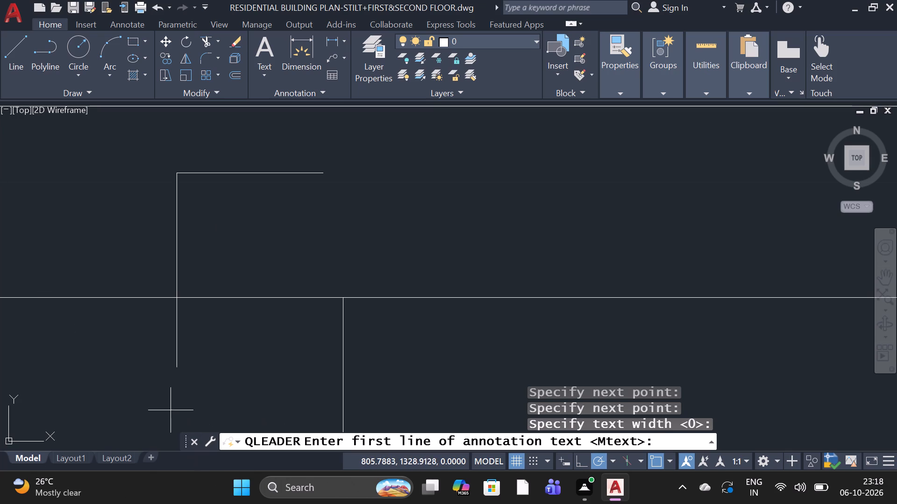
{"action": "scroll", "coordinate": [170, 396], "scroll_direction": "up", "scroll_amount": 4}
{"action": "scroll", "coordinate": [190, 217], "scroll_direction": "up", "scroll_amount": 4}
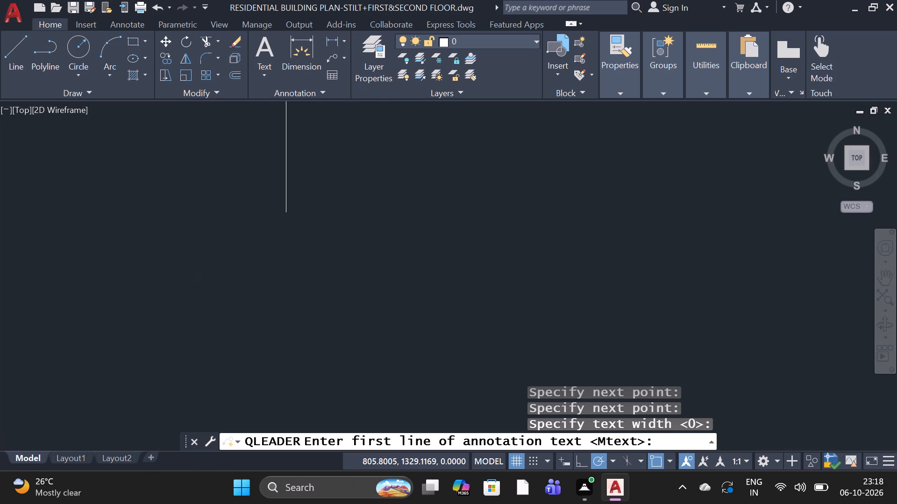
{"action": "scroll", "coordinate": [357, 203], "scroll_direction": "up", "scroll_amount": 8}
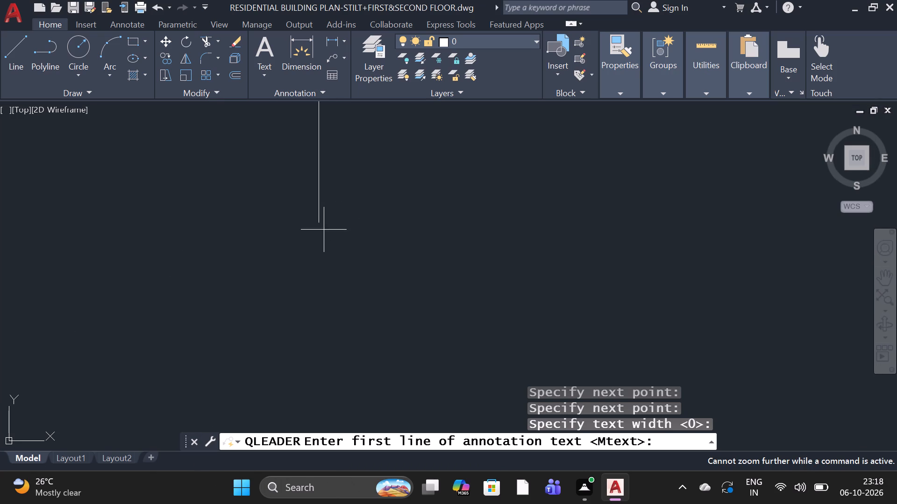
{"action": "scroll", "coordinate": [320, 226], "scroll_direction": "up", "scroll_amount": 8}
{"action": "scroll", "coordinate": [320, 226], "scroll_direction": "down", "scroll_amount": 13}
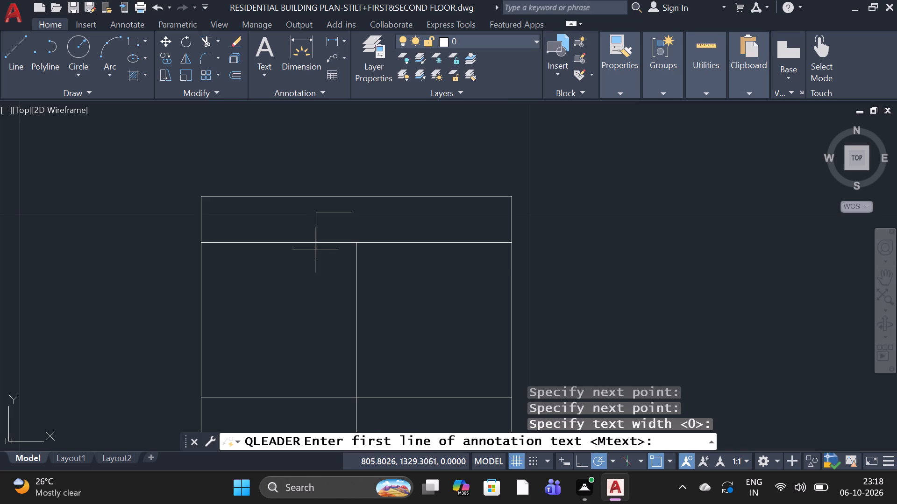
{"action": "scroll", "coordinate": [315, 250], "scroll_direction": "down", "scroll_amount": 1}
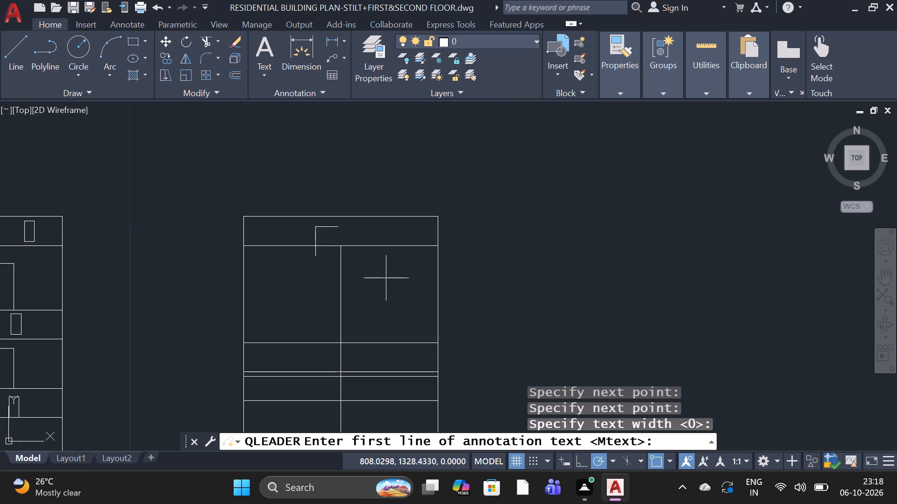
{"action": "scroll", "coordinate": [317, 258], "scroll_direction": "up", "scroll_amount": 1}
{"action": "left_click", "coordinate": [315, 254]}
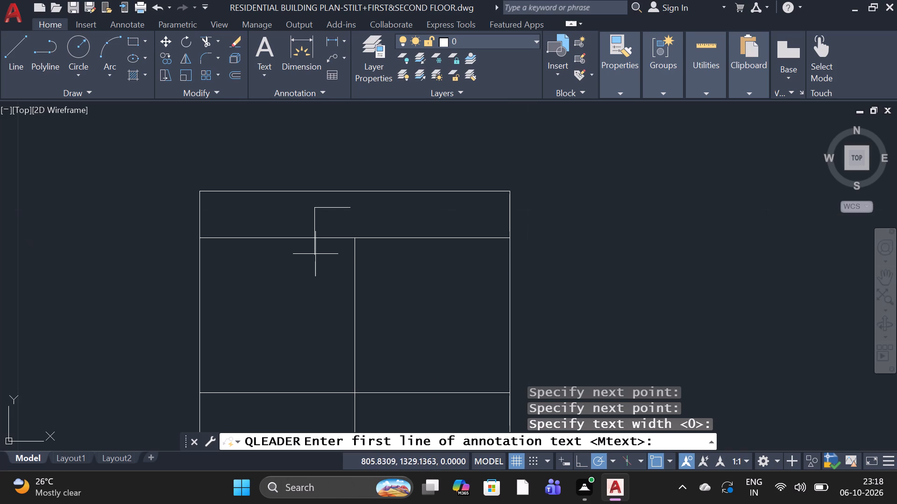
{"action": "double_click", "coordinate": [312, 254]}
{"action": "double_click", "coordinate": [316, 255]}
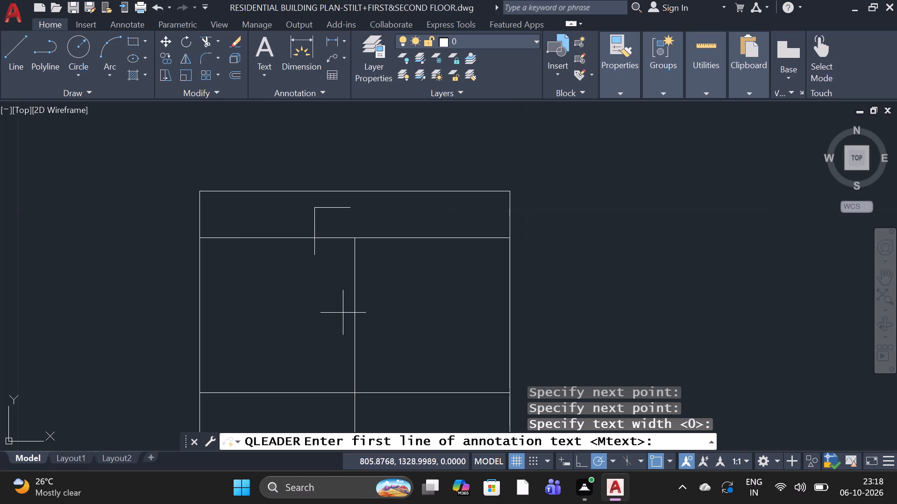
End the quick leader without any annotation text.
{"action": "left_click", "coordinate": [619, 444]}
{"action": "double_click", "coordinate": [615, 439]}
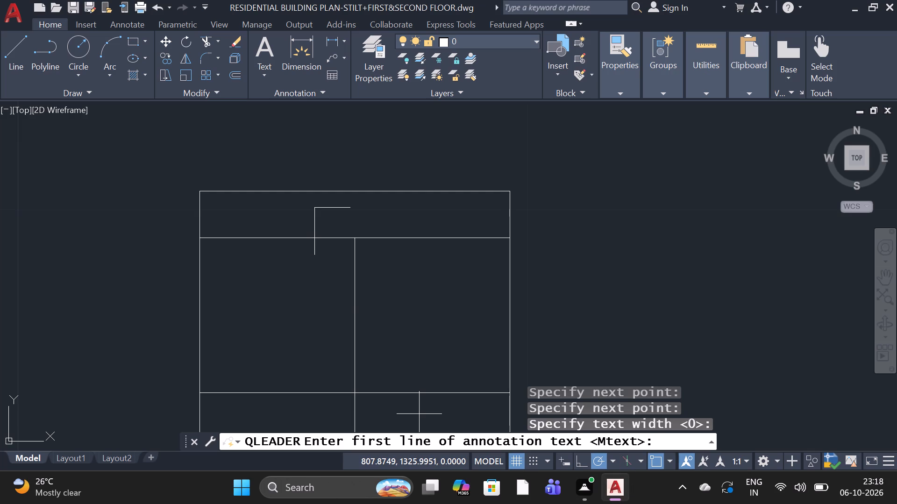
{"action": "double_click", "coordinate": [611, 441]}
{"action": "key", "text": "t"}
{"action": "key", "text": "space"}
{"action": "key", "text": "Escape"}
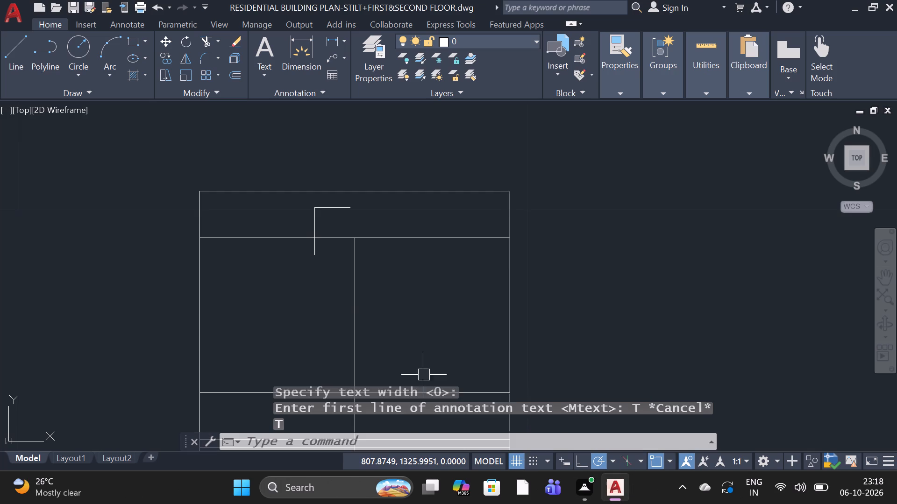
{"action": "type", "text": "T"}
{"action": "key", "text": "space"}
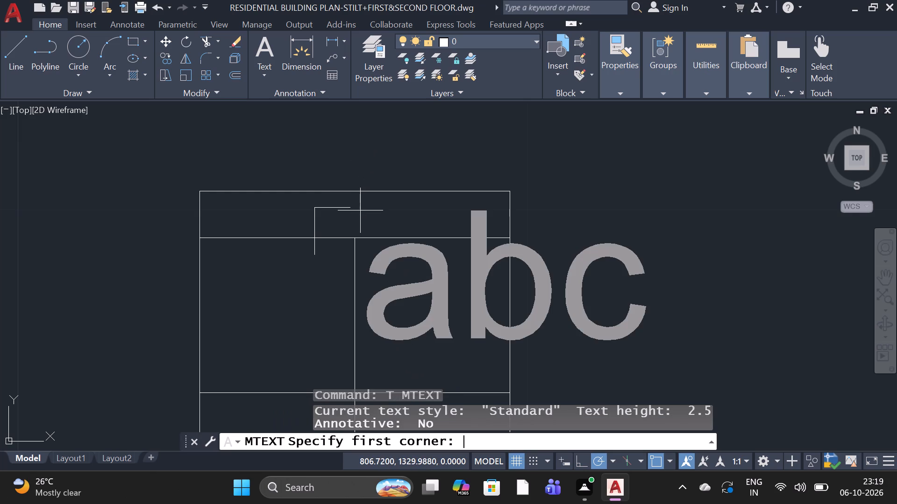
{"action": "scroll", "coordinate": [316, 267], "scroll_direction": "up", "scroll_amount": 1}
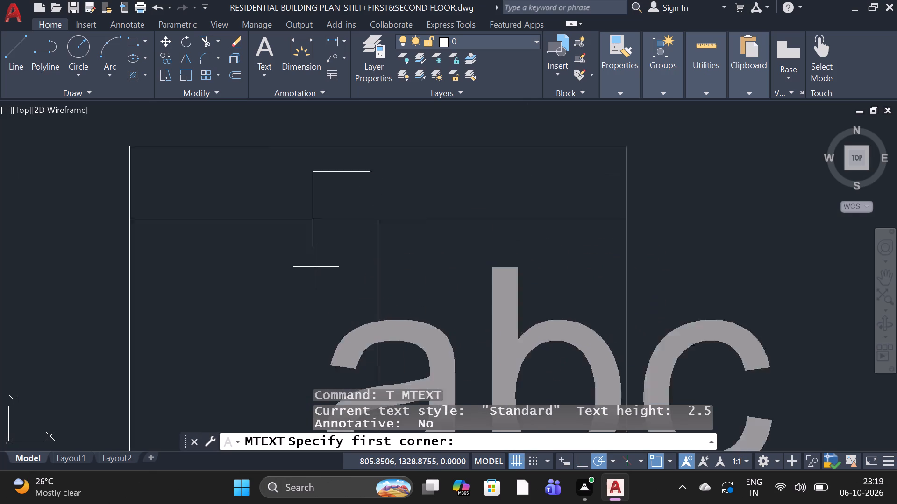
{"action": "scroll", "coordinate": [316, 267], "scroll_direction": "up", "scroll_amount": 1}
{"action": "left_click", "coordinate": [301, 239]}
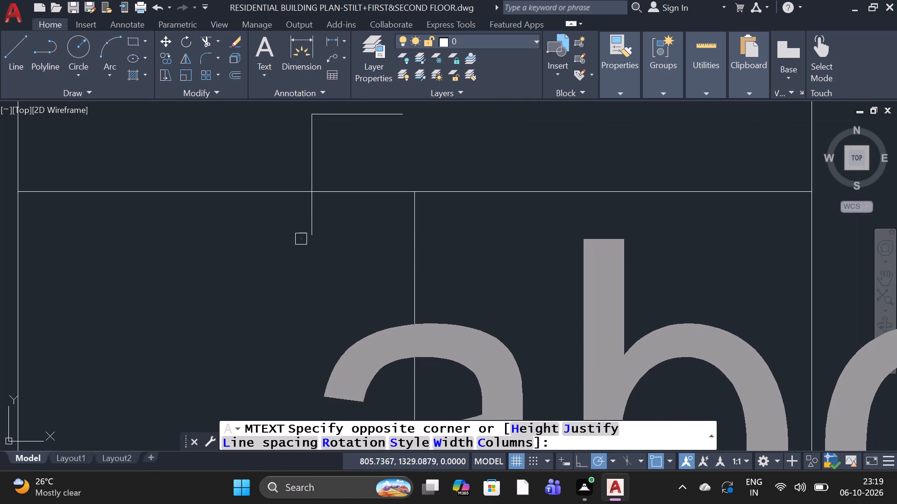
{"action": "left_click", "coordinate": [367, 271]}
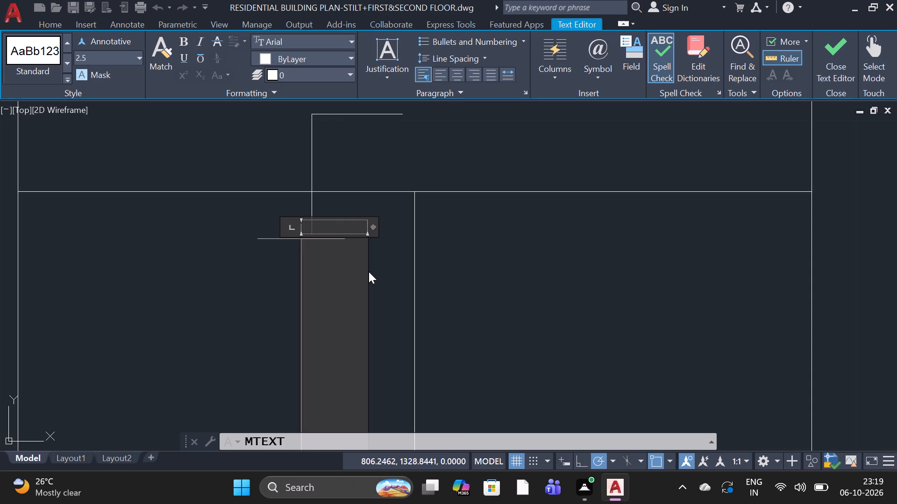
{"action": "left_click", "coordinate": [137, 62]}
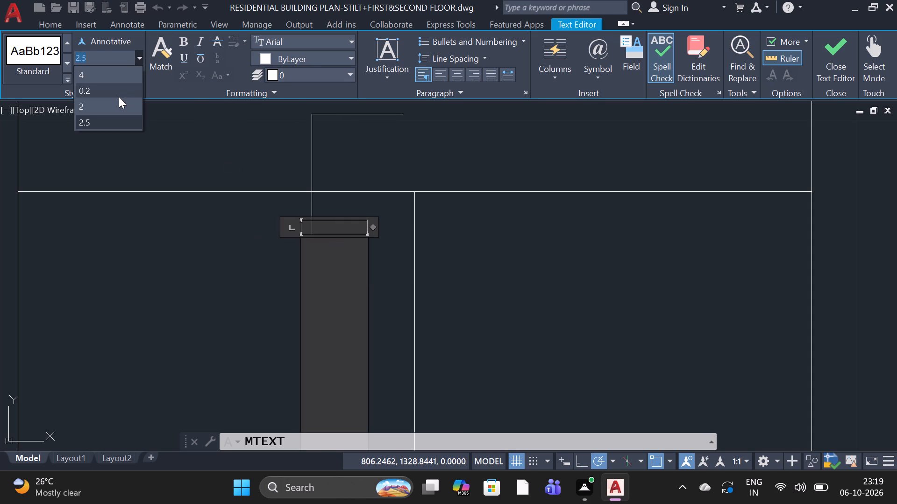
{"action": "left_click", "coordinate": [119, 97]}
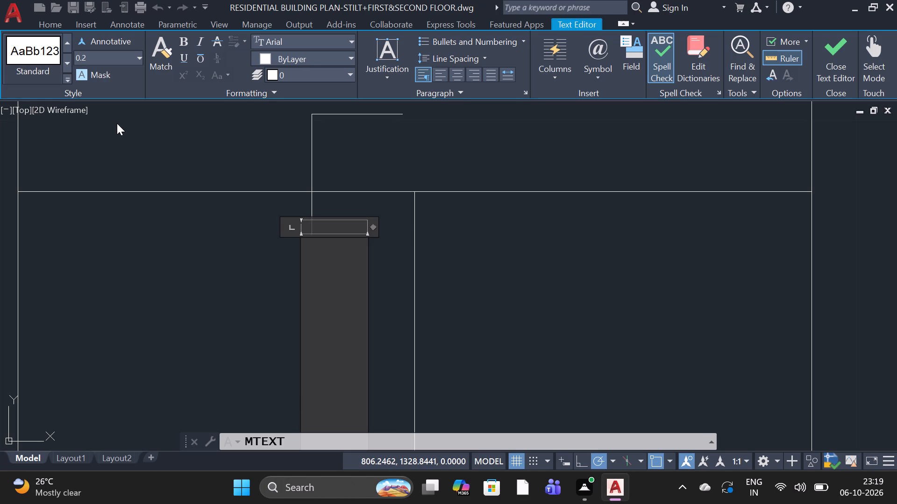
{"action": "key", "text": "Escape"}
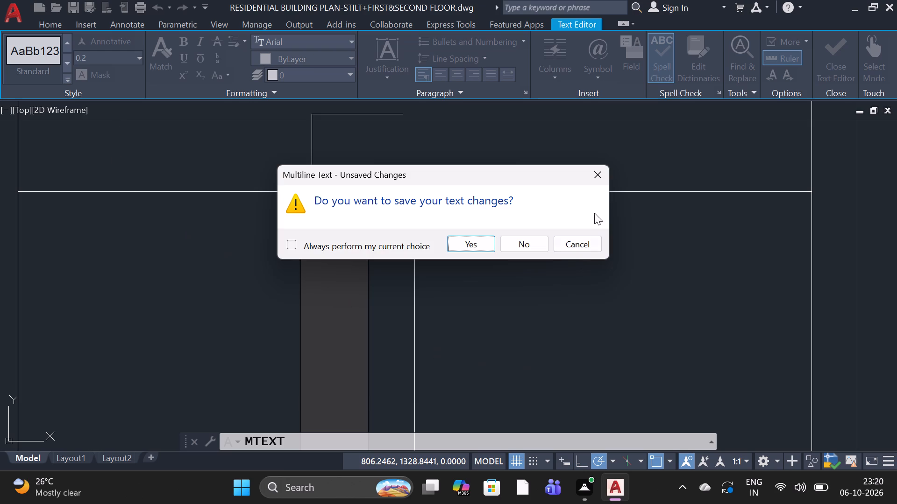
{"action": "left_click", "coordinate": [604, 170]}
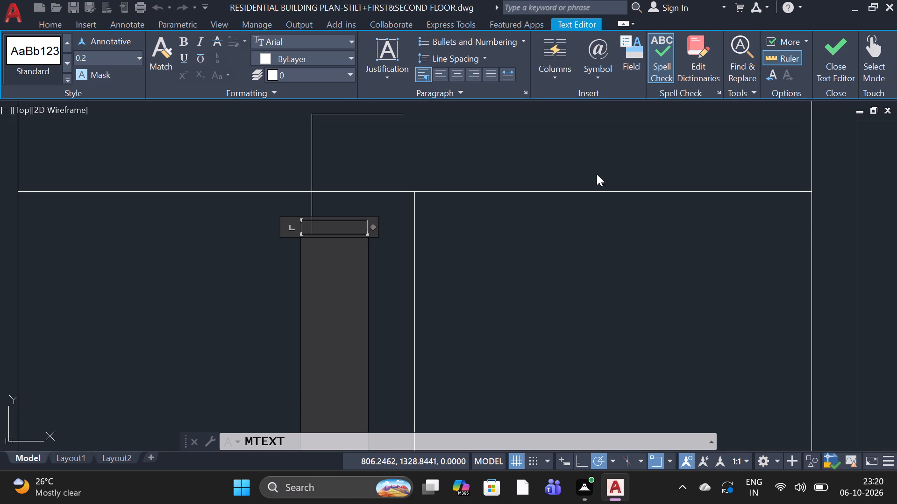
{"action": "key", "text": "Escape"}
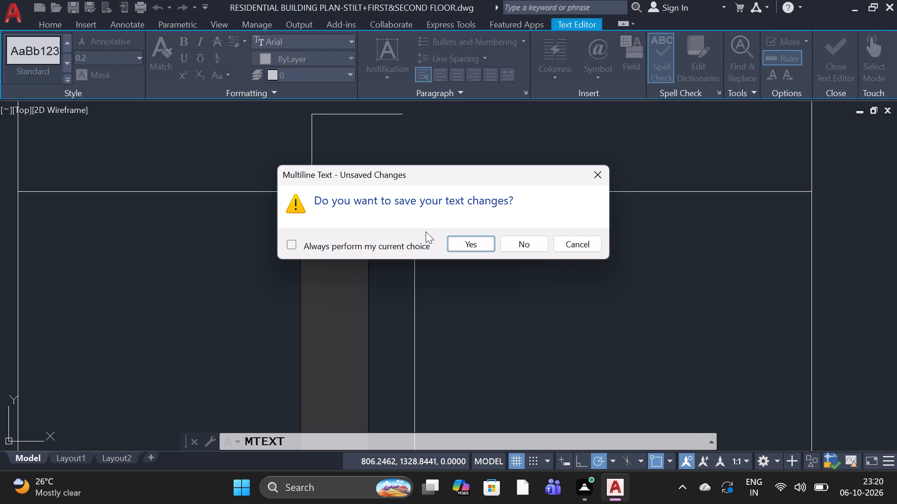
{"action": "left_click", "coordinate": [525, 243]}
Create a multiline text box at the free end of the leader's horizontal segment, with text height 0.2 and two leading blank lines.
{"action": "scroll", "coordinate": [362, 324], "scroll_direction": "down", "scroll_amount": 2}
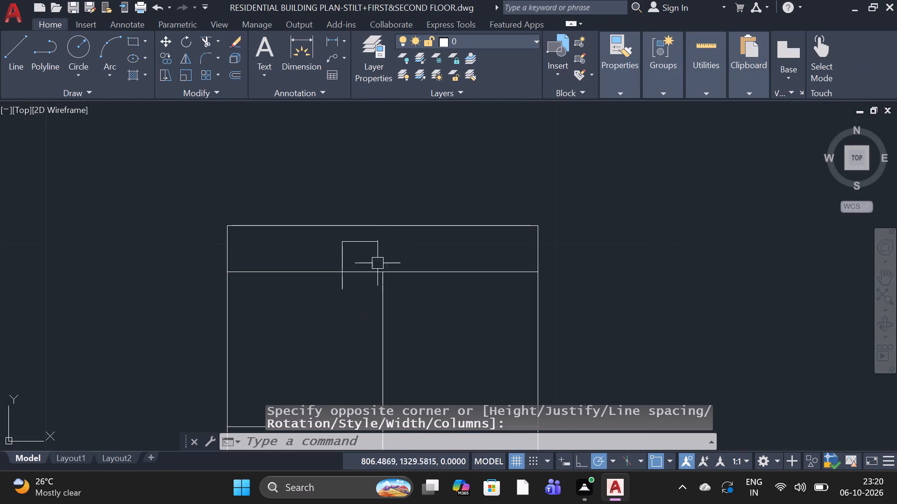
{"action": "scroll", "coordinate": [384, 245], "scroll_direction": "up", "scroll_amount": 2}
{"action": "type", "text": "T"}
{"action": "key", "text": "space"}
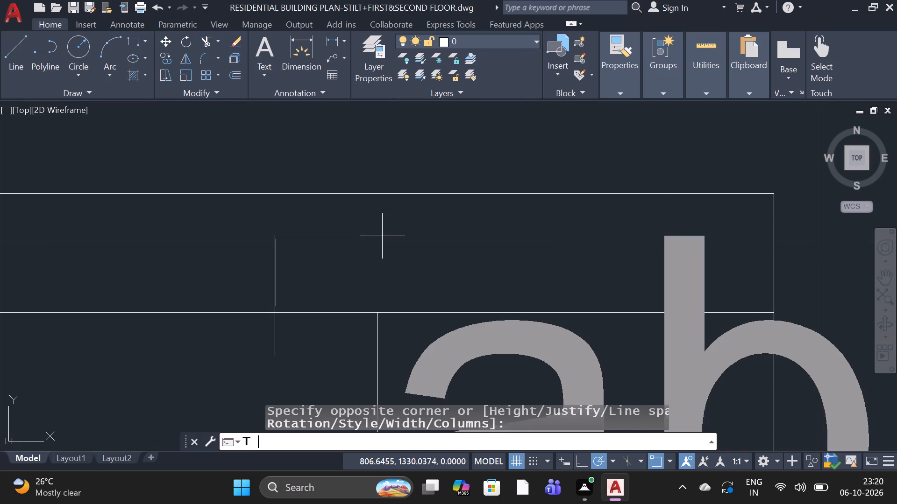
{"action": "left_click", "coordinate": [370, 225]}
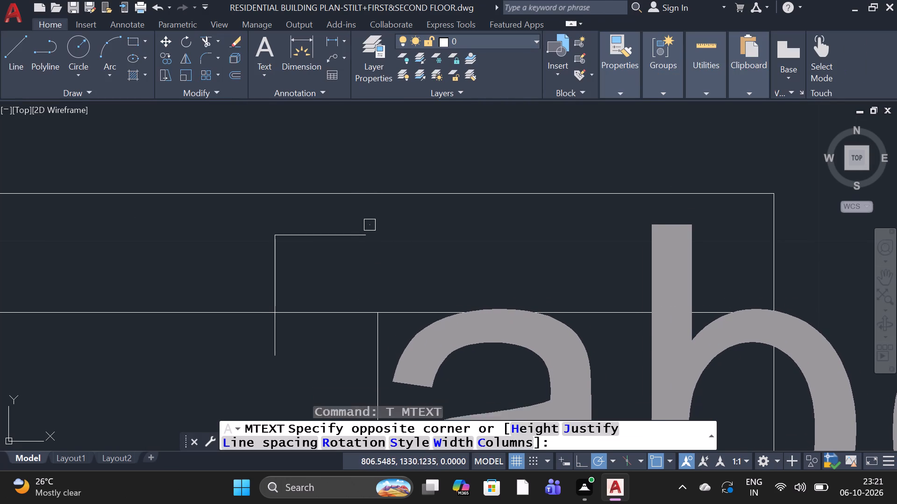
{"action": "left_click", "coordinate": [502, 258]}
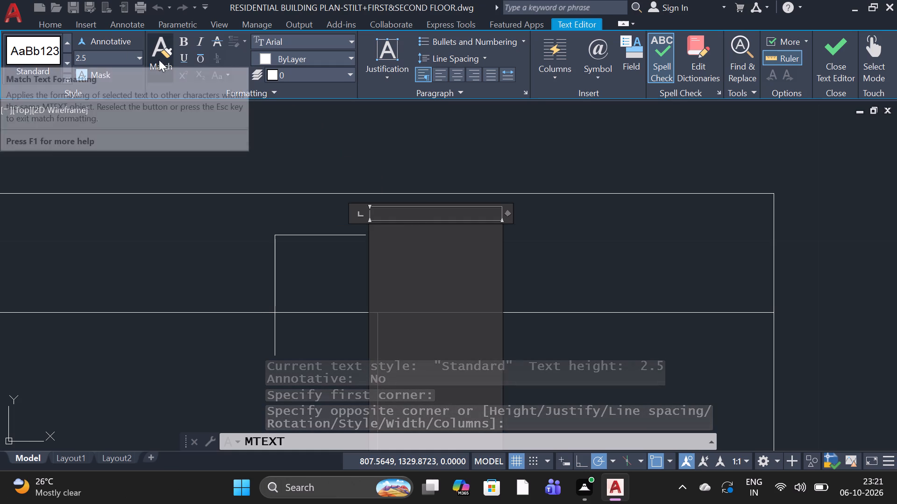
{"action": "left_click", "coordinate": [141, 60]}
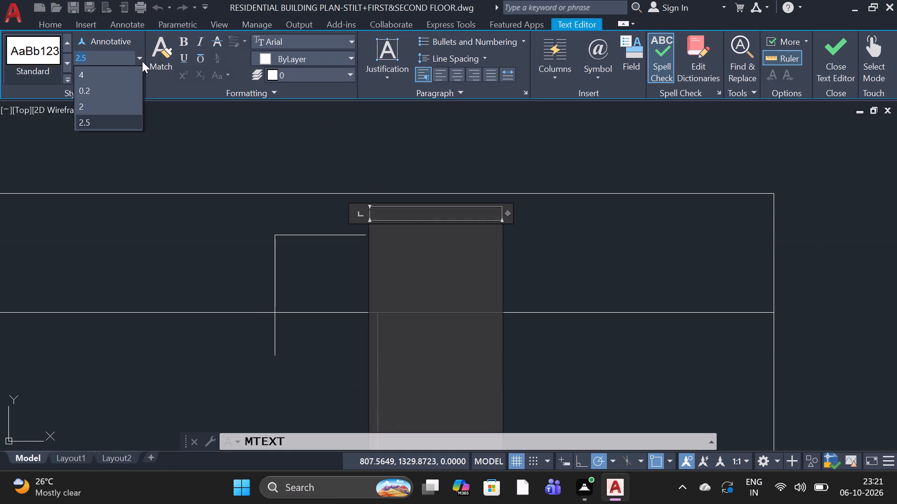
{"action": "left_click", "coordinate": [127, 87]}
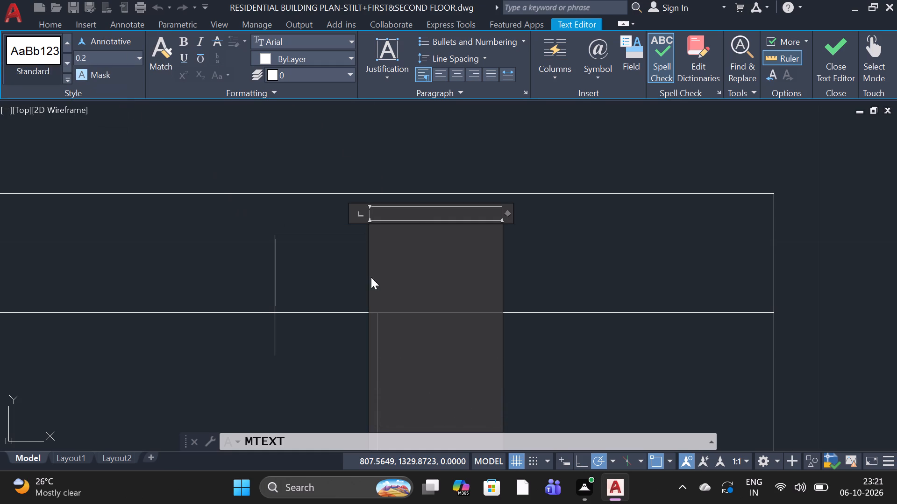
{"action": "key", "text": "Return"}
{"action": "key", "text": "Return"}
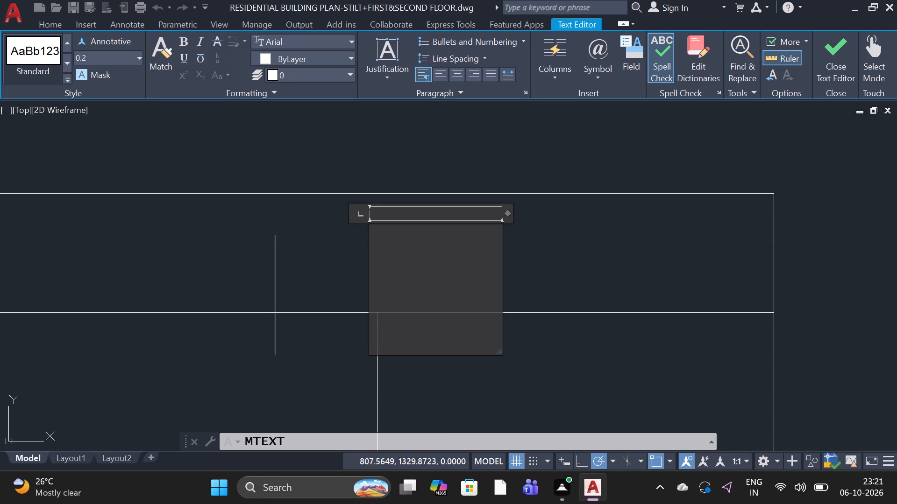
Enter the annotation "R.C.C SLAB (1:2:4)" in the text box and finish the text.
{"action": "key", "text": "r"}
{"action": "type", "text": ".C"}
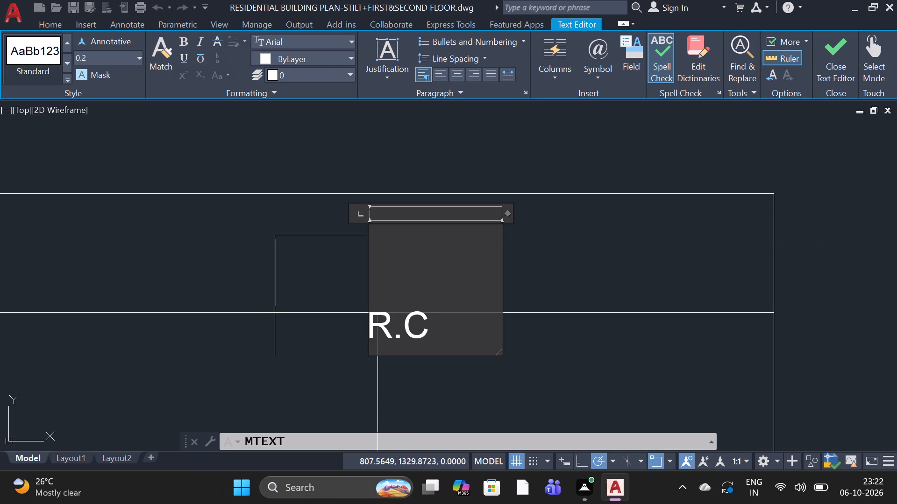
{"action": "type", "text": ".C"}
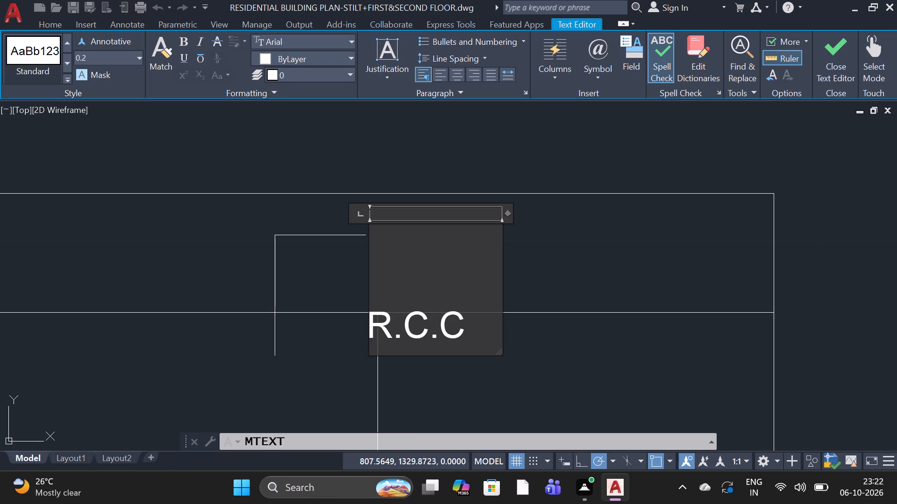
{"action": "key", "text": "space"}
{"action": "type", "text": "S"}
{"action": "type", "text": "LAB"}
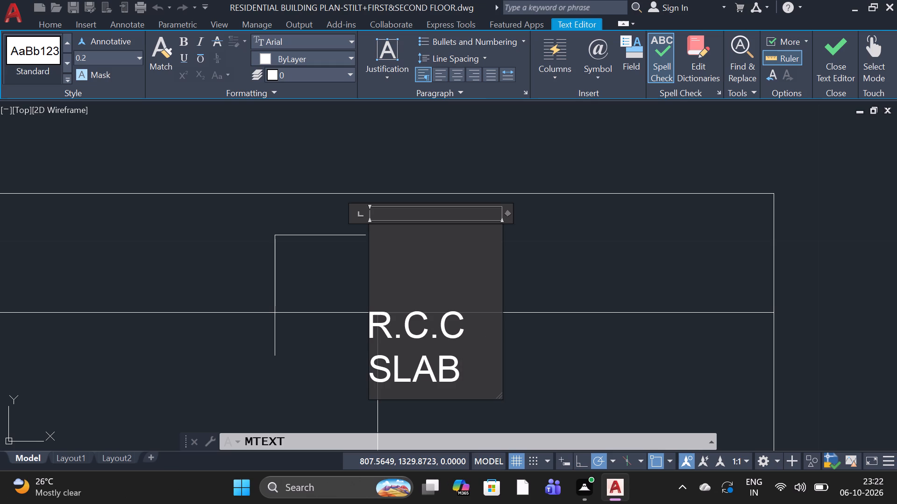
{"action": "key", "text": "space"}
{"action": "key", "text": "shift+parenleft"}
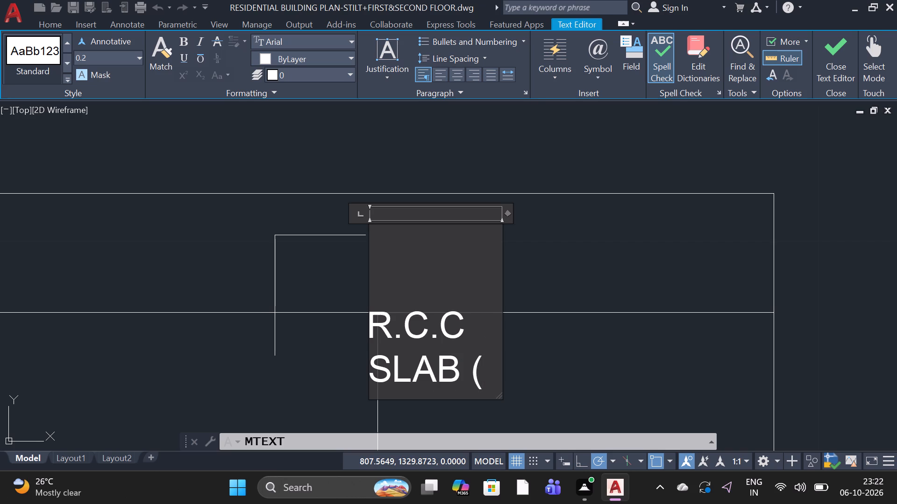
{"action": "key", "text": "1"}
{"action": "key", "text": "shift+colon"}
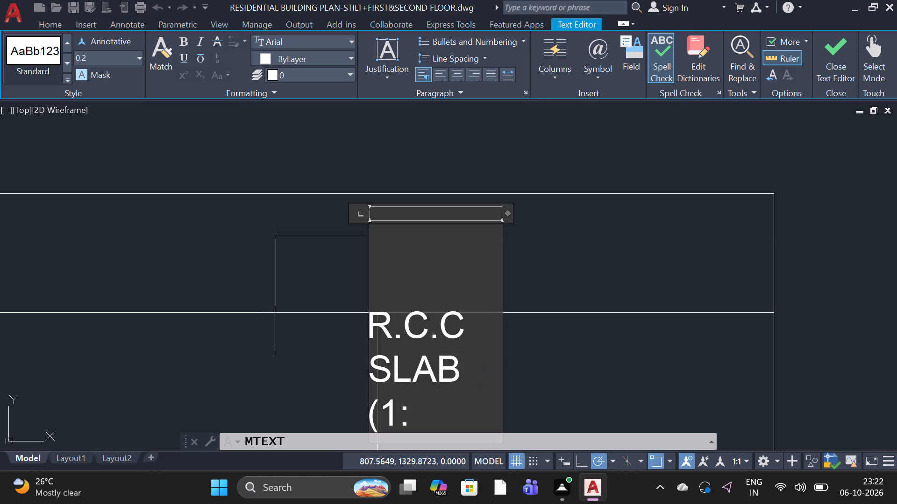
{"action": "key", "text": "2"}
{"action": "key", "text": "shift+colon"}
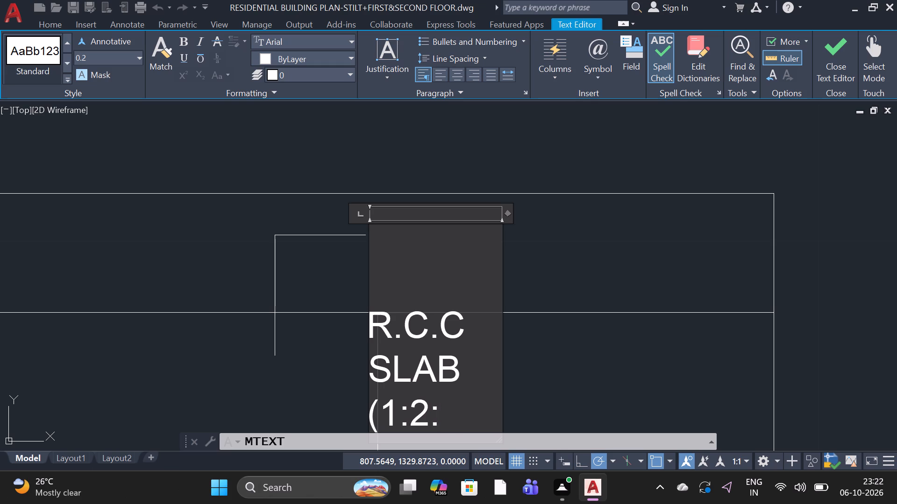
{"action": "key", "text": "4"}
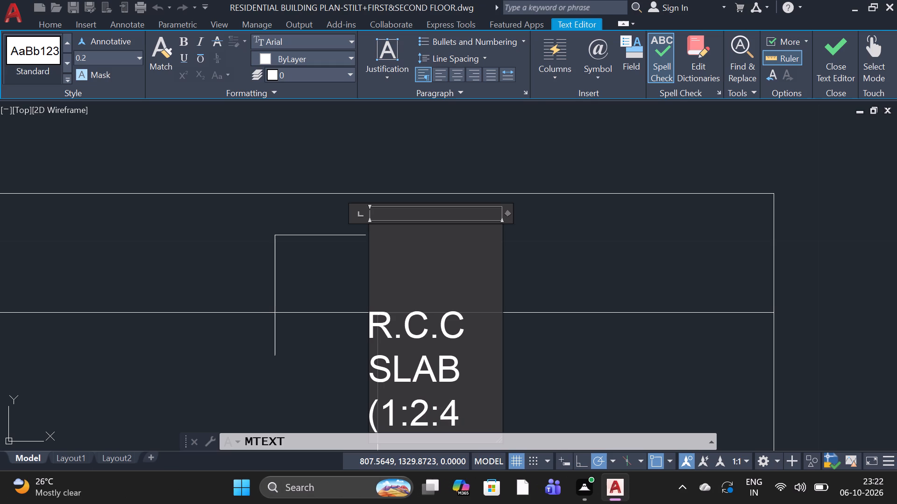
{"action": "key", "text": "shift+parenright"}
{"action": "left_click", "coordinate": [671, 255]}
Move the R.C.C SLAB (1:2:4) text straight up so its first line sits beside the end of the leader's horizontal segment.
{"action": "left_click", "coordinate": [429, 332]}
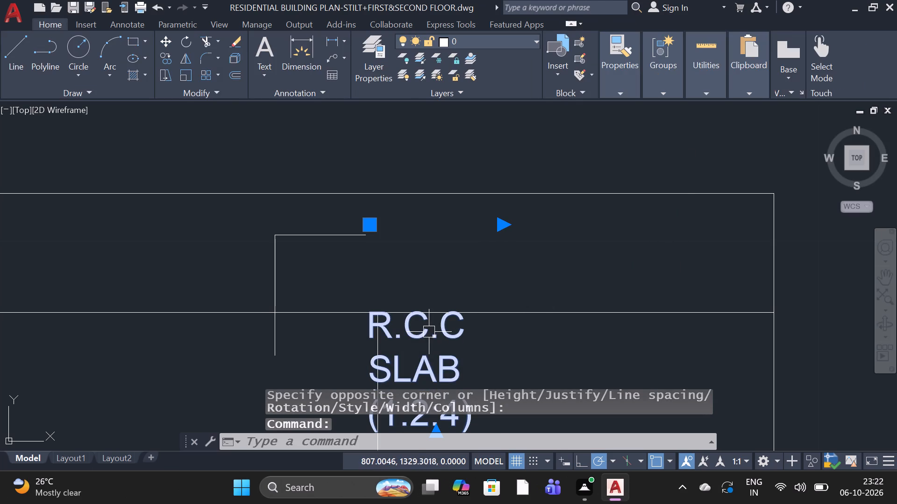
{"action": "left_click", "coordinate": [369, 225]}
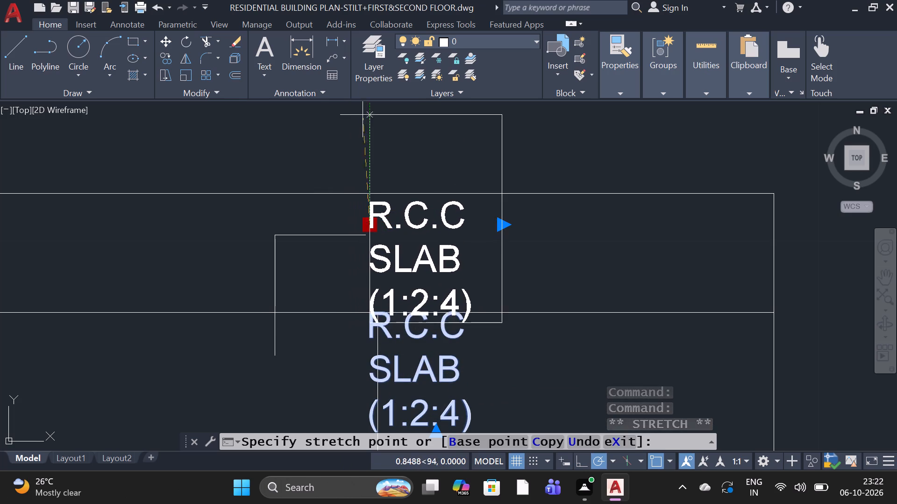
{"action": "left_click", "coordinate": [370, 121]}
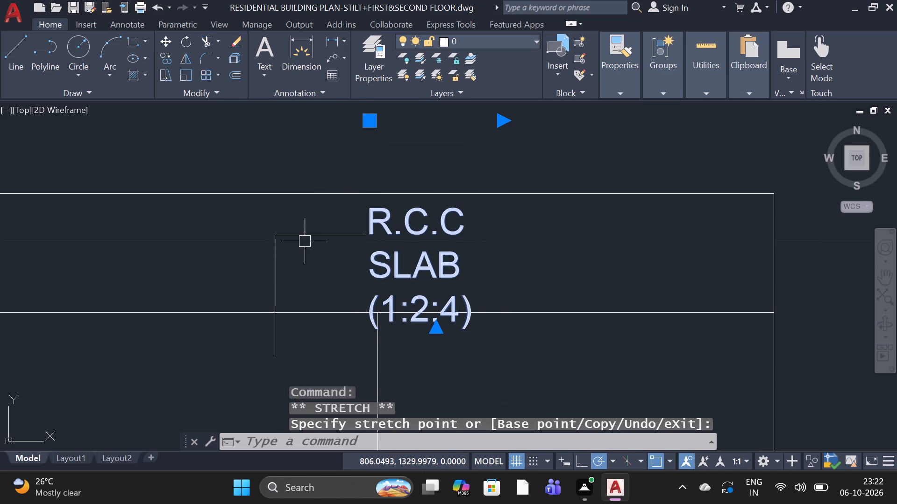
{"action": "key", "text": "Escape"}
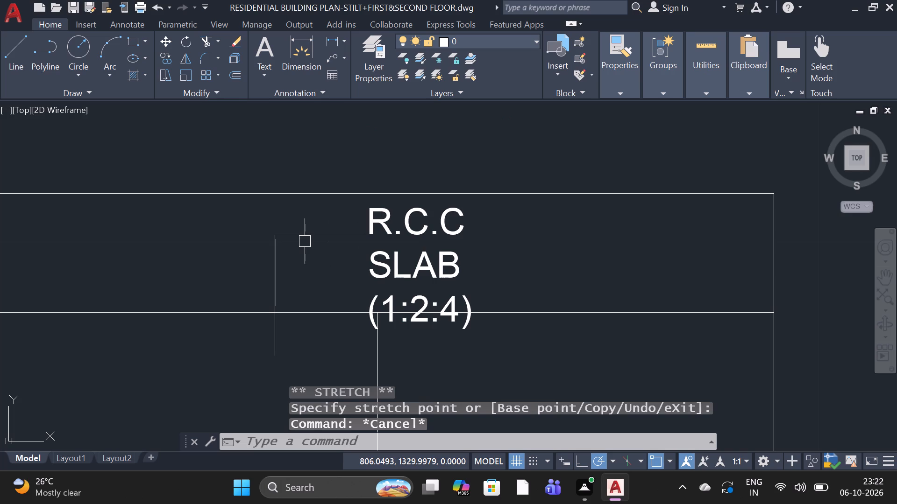
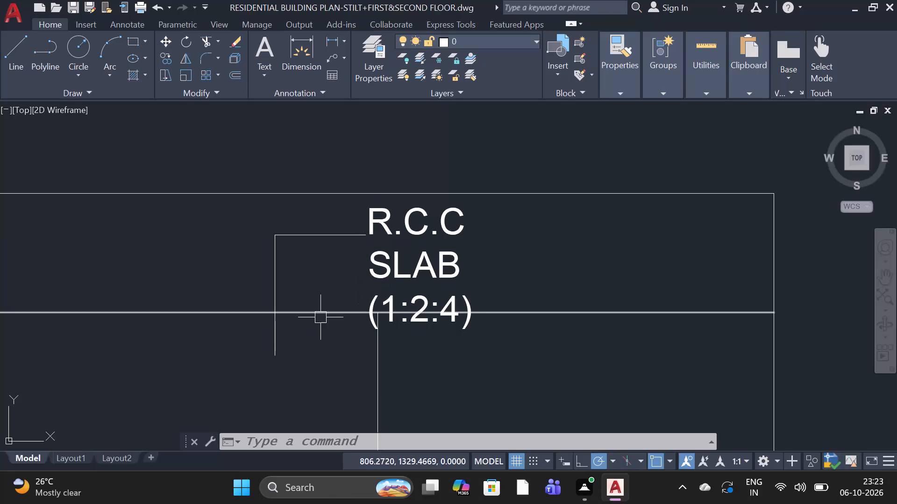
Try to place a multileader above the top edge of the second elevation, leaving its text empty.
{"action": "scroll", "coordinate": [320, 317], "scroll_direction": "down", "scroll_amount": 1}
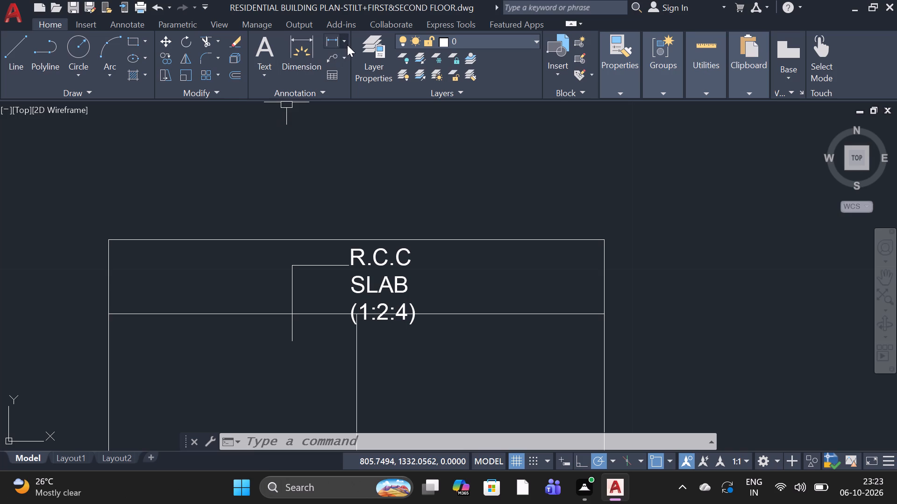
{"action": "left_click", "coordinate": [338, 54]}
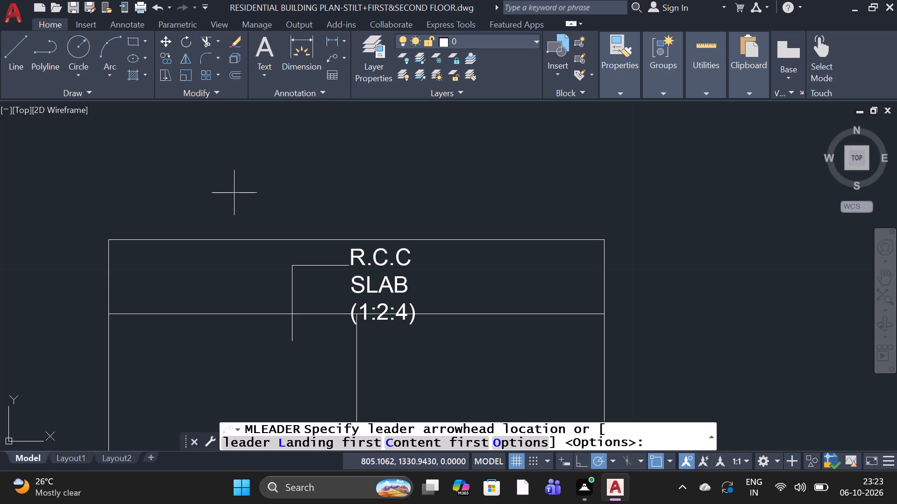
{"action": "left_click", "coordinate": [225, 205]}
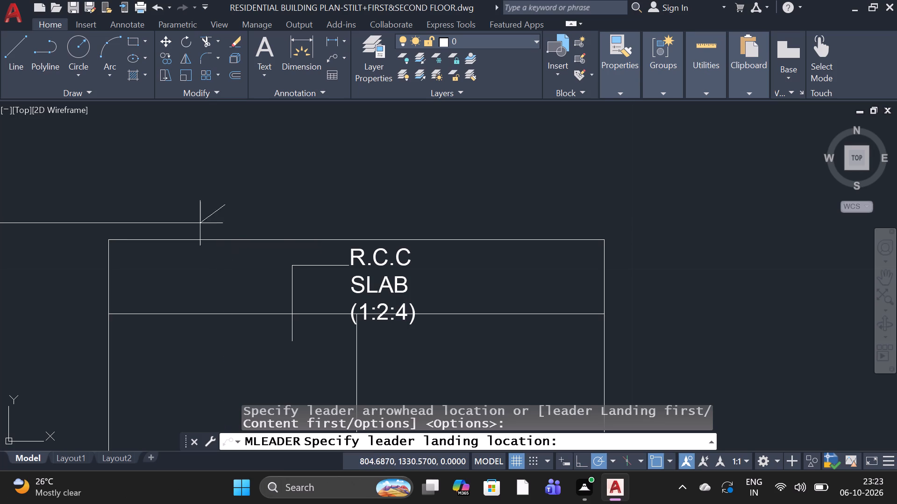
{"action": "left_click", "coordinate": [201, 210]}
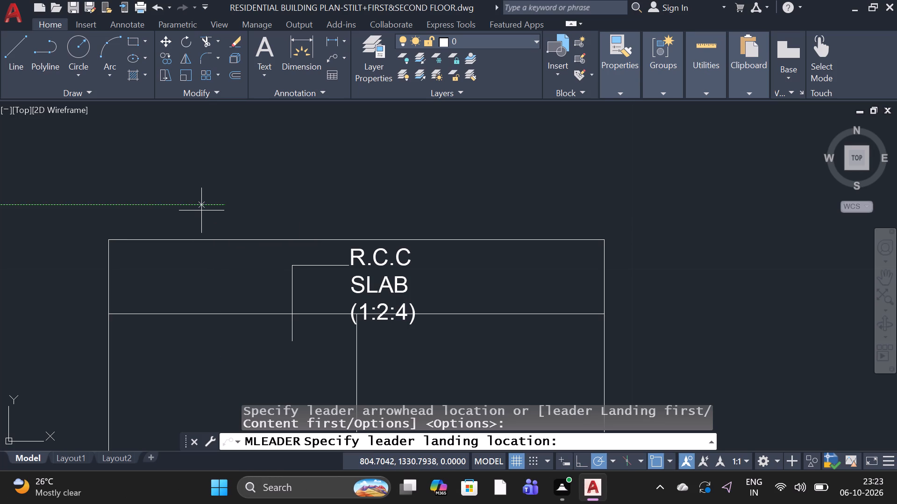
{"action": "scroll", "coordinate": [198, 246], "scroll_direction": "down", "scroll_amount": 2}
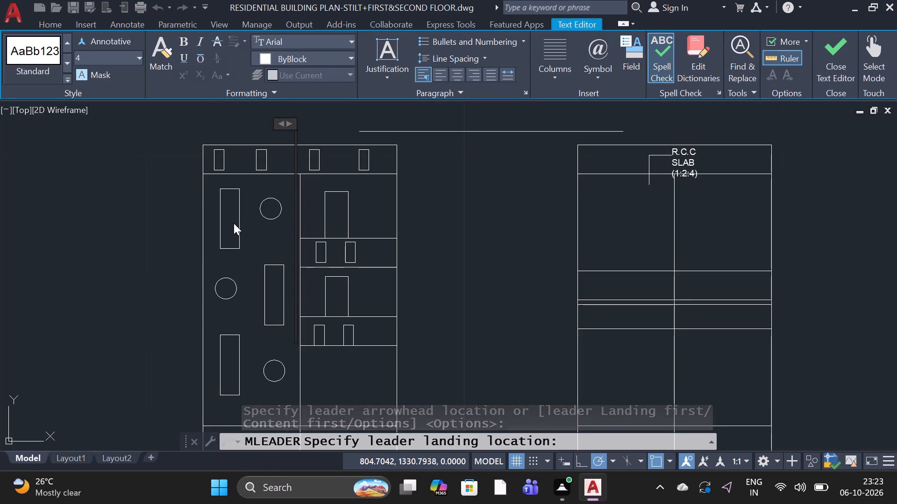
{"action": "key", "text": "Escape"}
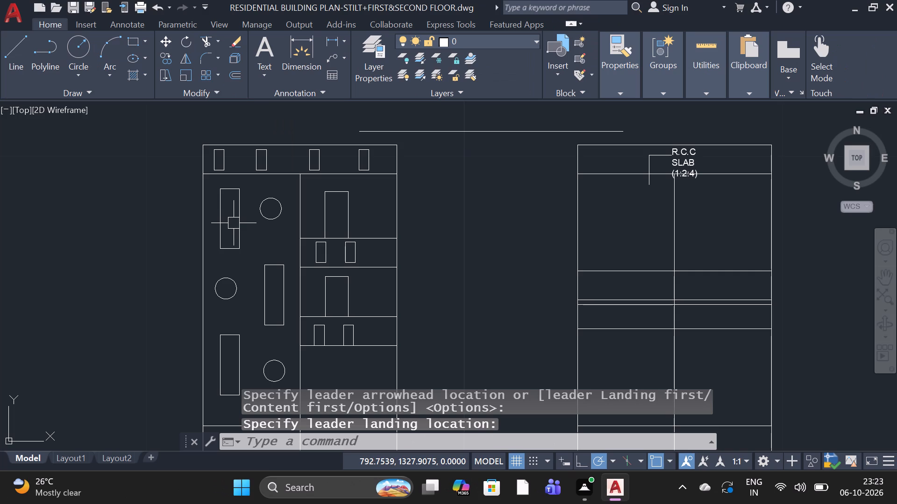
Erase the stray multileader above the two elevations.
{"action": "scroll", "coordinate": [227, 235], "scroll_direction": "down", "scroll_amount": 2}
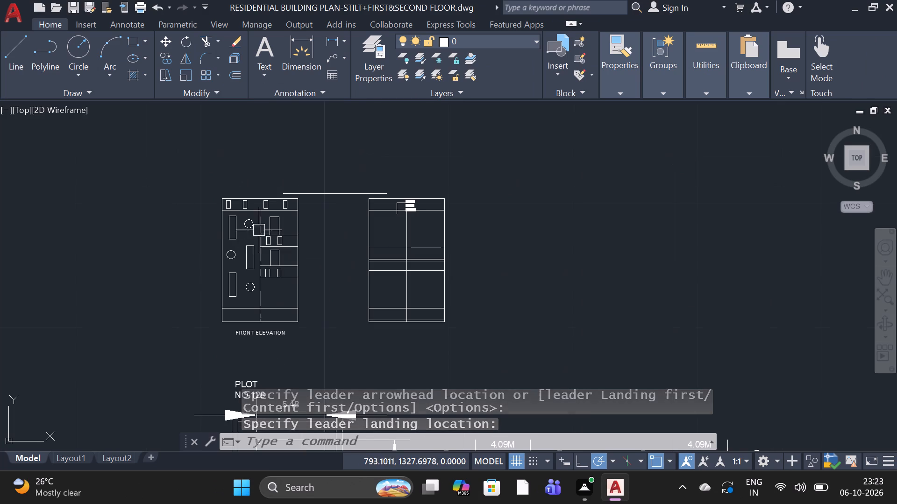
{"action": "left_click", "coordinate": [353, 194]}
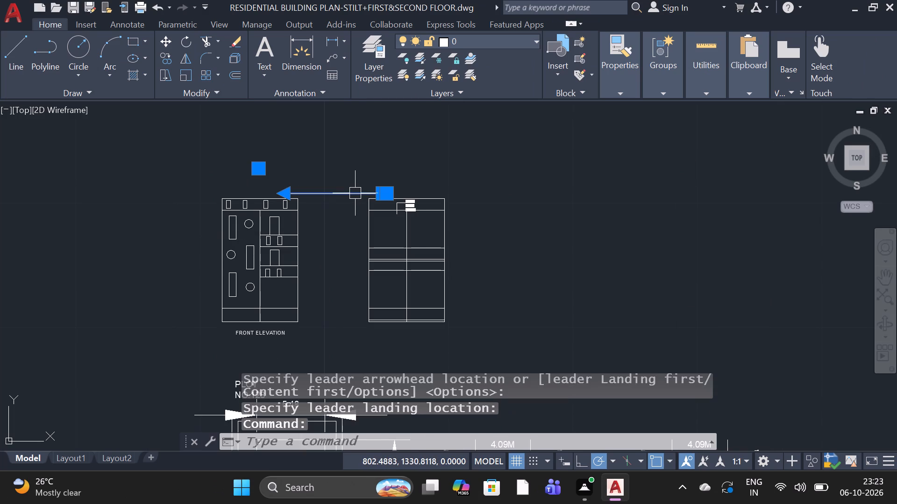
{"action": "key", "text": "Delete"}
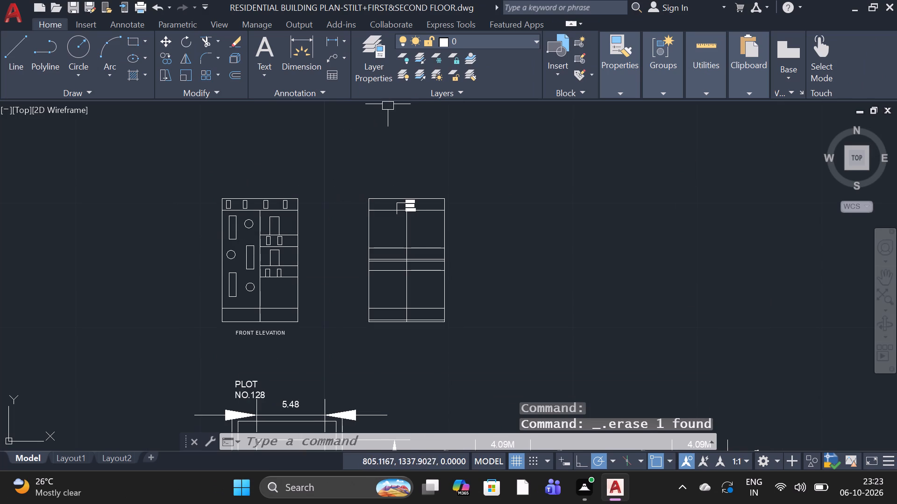
Draw a leader with Line above the second elevation: a horizontal segment about 0.4 long, turning straight down into the top band.
{"action": "scroll", "coordinate": [461, 214], "scroll_direction": "up", "scroll_amount": 3}
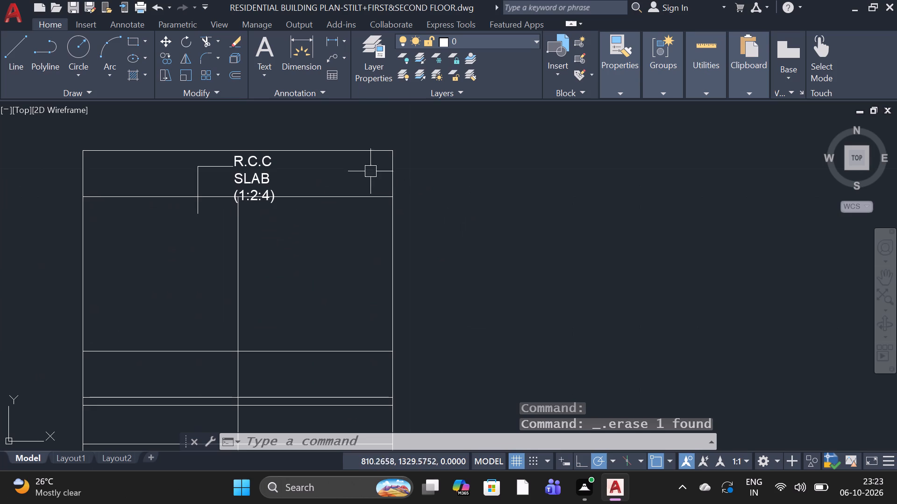
{"action": "scroll", "coordinate": [284, 133], "scroll_direction": "down", "scroll_amount": 1}
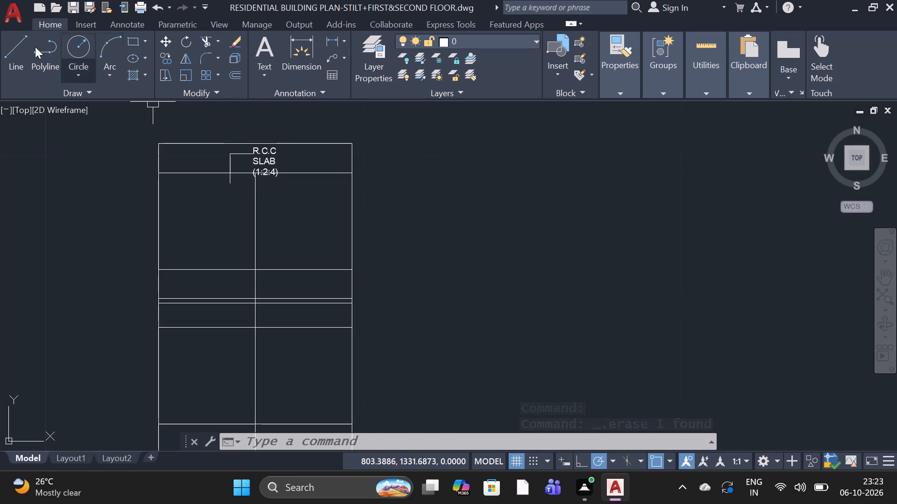
{"action": "left_click", "coordinate": [15, 46]}
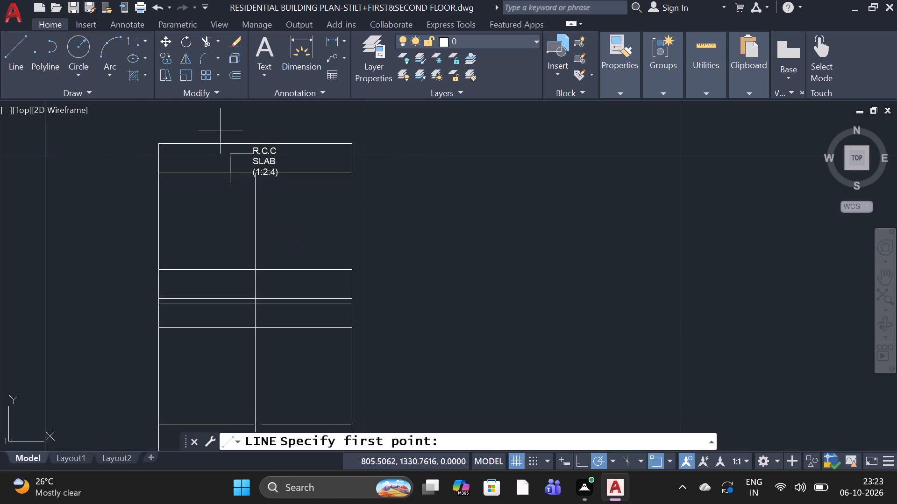
{"action": "left_click", "coordinate": [210, 133]}
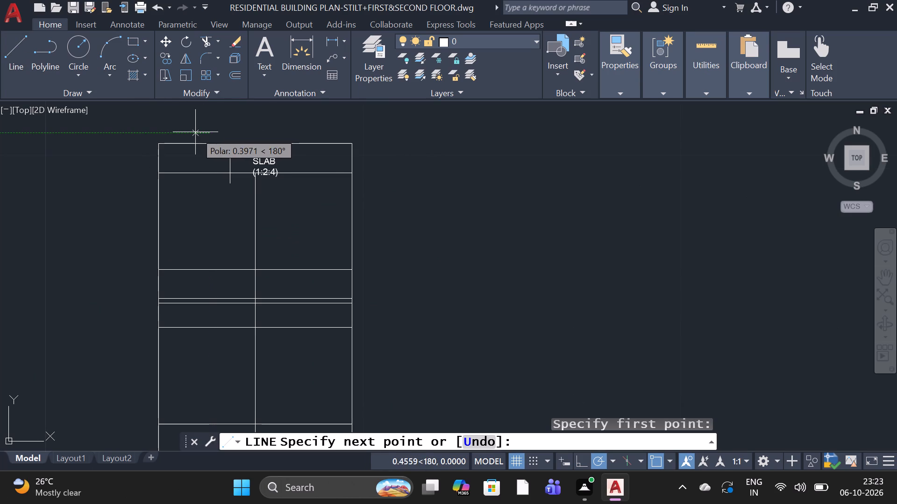
{"action": "left_click", "coordinate": [195, 133]}
{"action": "left_click", "coordinate": [191, 161]}
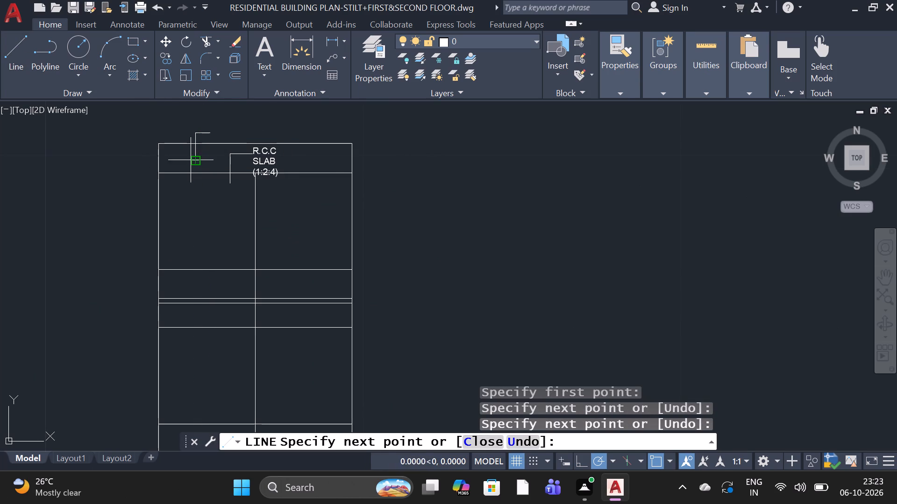
{"action": "key", "text": "space"}
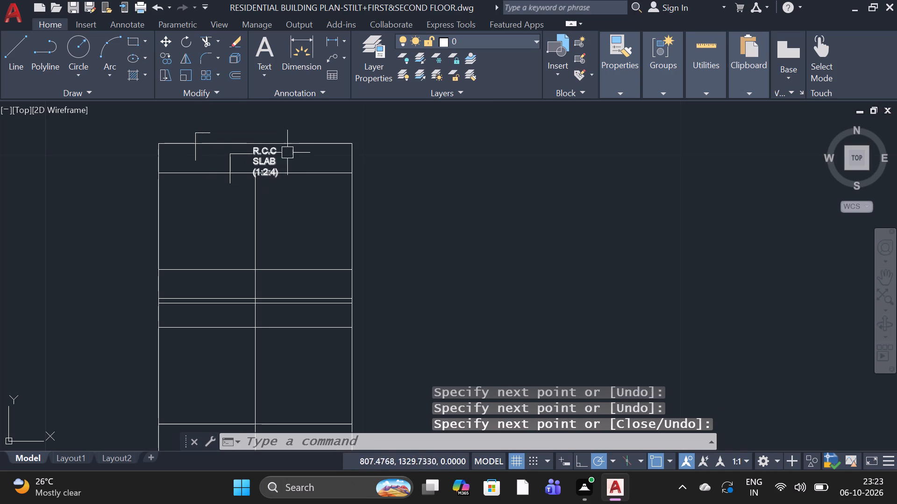
Create a multiline text box at the free end of the new leader's horizontal segment, with text height 0.2 and two leading blank lines.
{"action": "scroll", "coordinate": [218, 126], "scroll_direction": "up", "scroll_amount": 2}
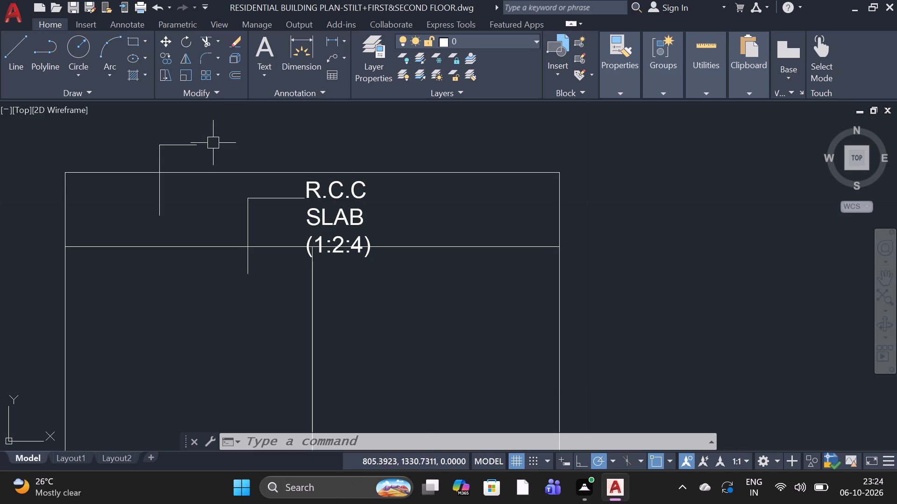
{"action": "scroll", "coordinate": [213, 143], "scroll_direction": "up", "scroll_amount": 1}
{"action": "type", "text": "T"}
{"action": "key", "text": "space"}
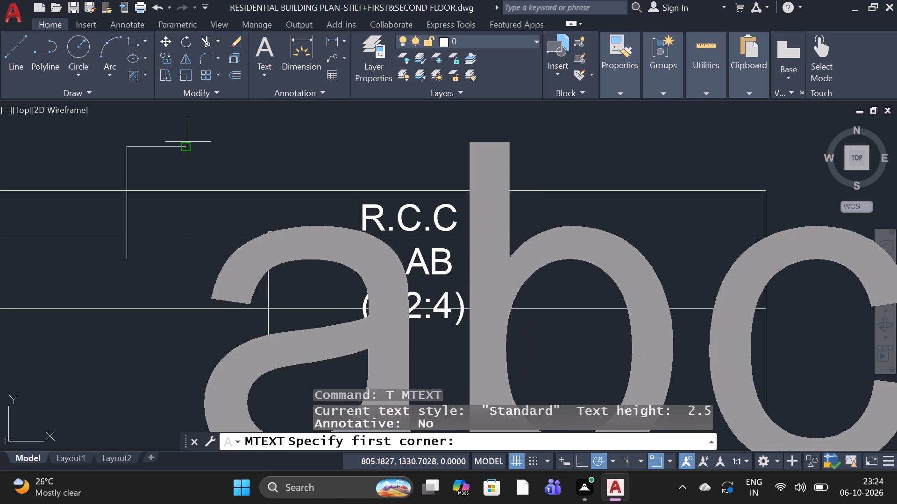
{"action": "left_click", "coordinate": [186, 144]}
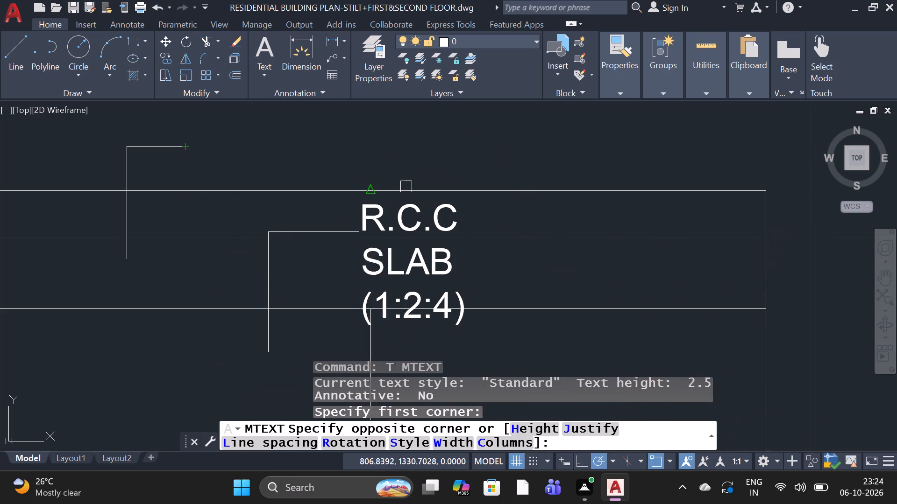
{"action": "left_click", "coordinate": [406, 192]}
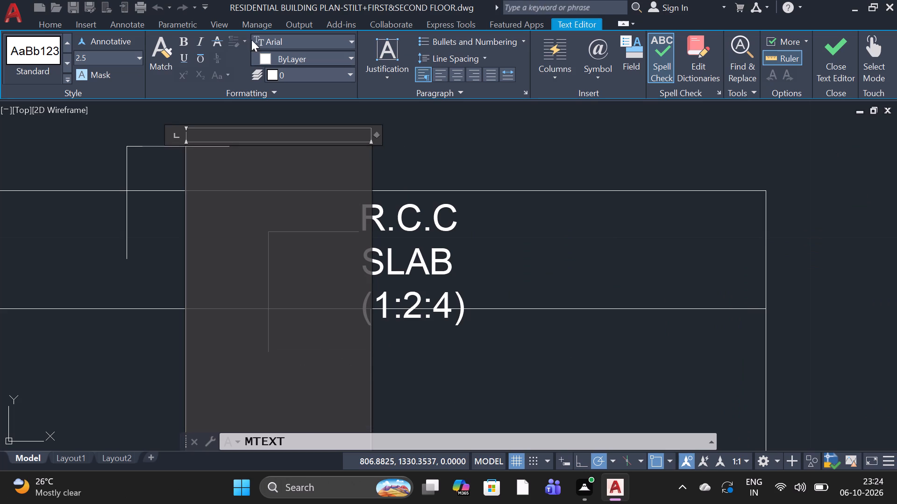
{"action": "left_click", "coordinate": [141, 57]}
{"action": "left_click", "coordinate": [121, 86]}
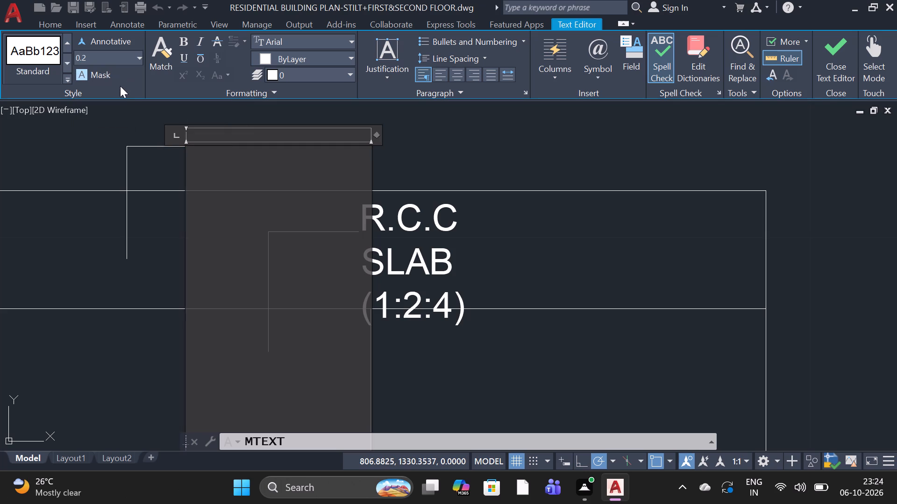
{"action": "key", "text": "Return"}
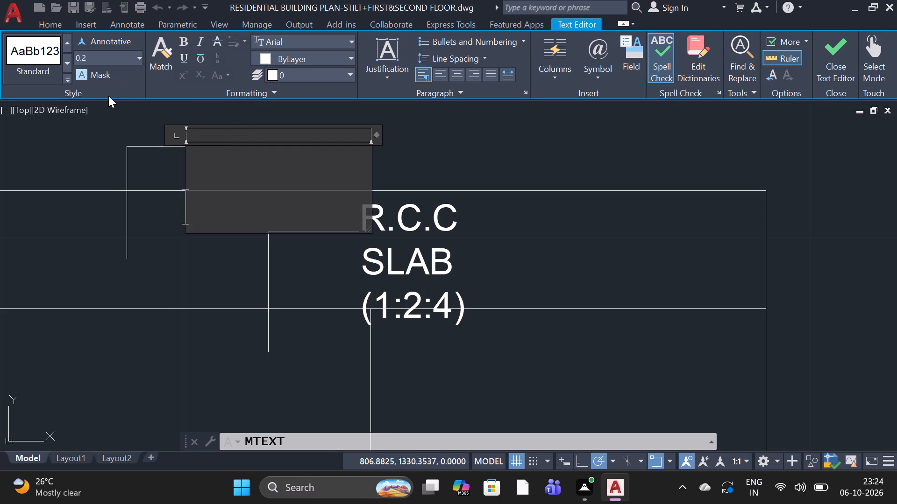
{"action": "key", "text": "Return"}
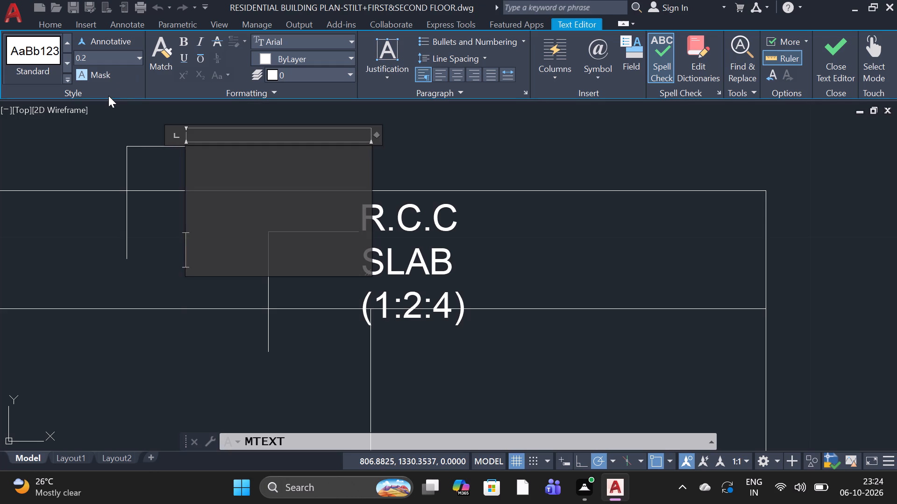
Enter the annotation "PRAPET WALL" in the text box and finish the text.
{"action": "type", "text": "PRA"}
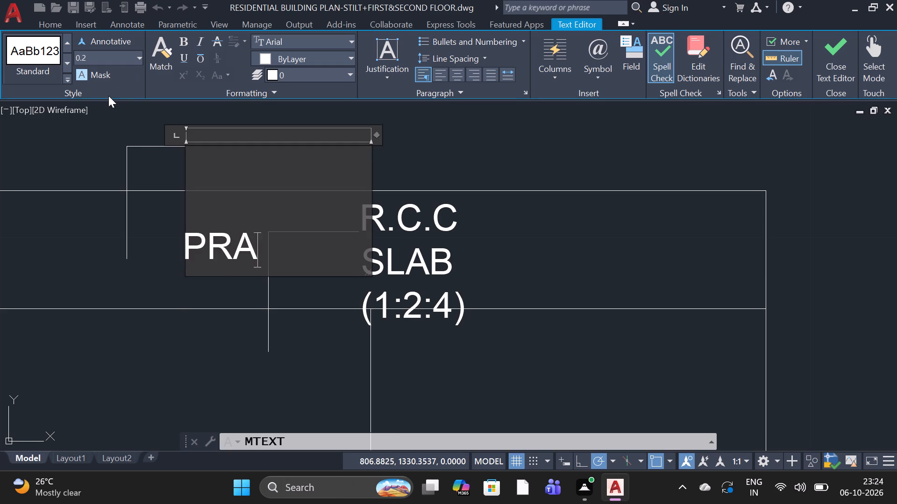
{"action": "type", "text": "PET"}
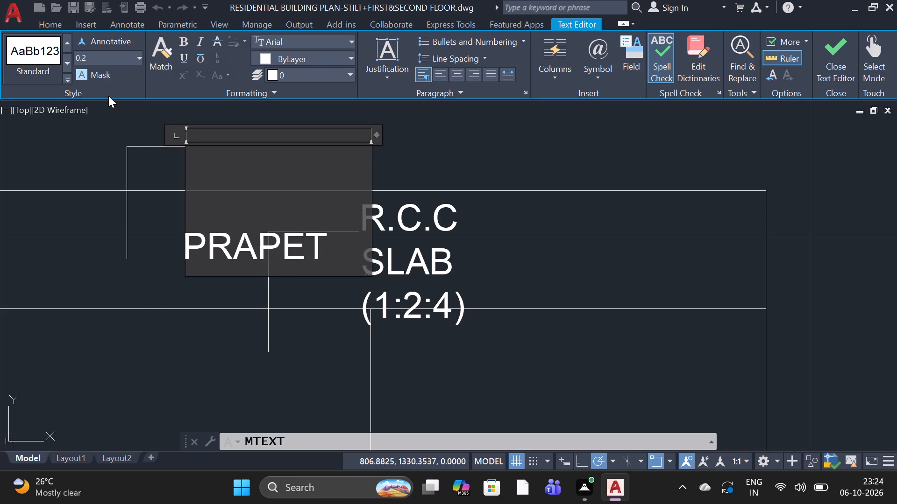
{"action": "key", "text": "space"}
{"action": "type", "text": "WA"}
{"action": "type", "text": "LL"}
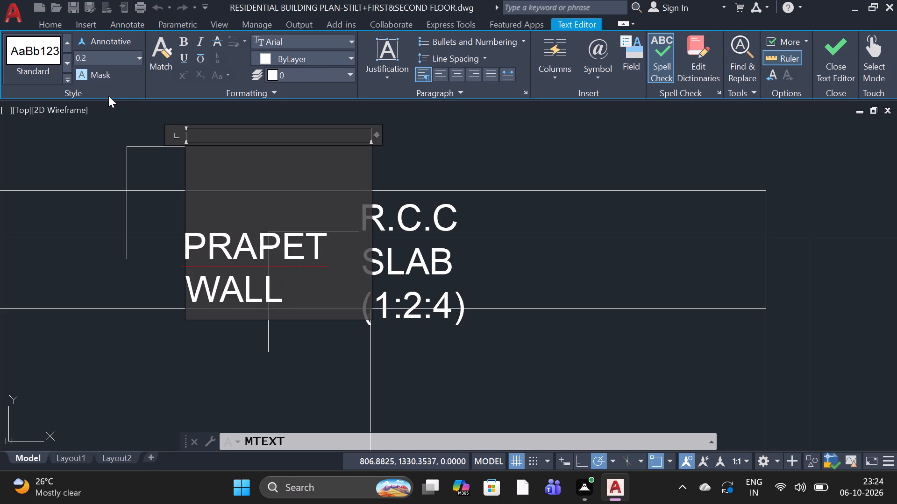
{"action": "key", "text": "space"}
{"action": "left_click", "coordinate": [9, 217]}
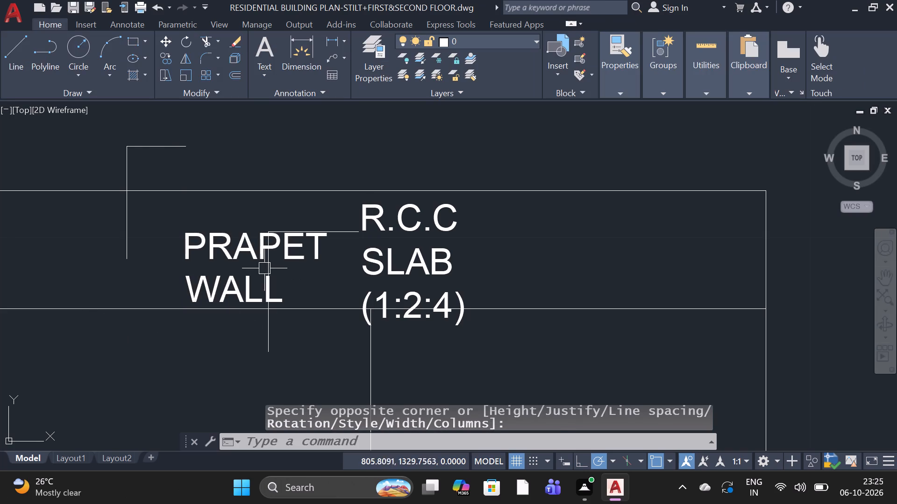
Move the PRAPET WALL text up so it sits beside the free end of its leader's horizontal segment, then deselect it.
{"action": "left_click", "coordinate": [253, 249]}
{"action": "left_click", "coordinate": [181, 141]}
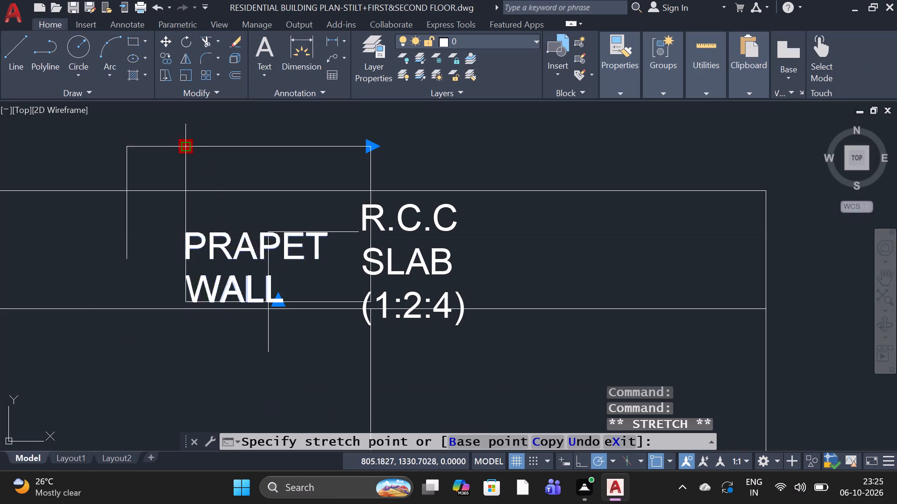
{"action": "scroll", "coordinate": [161, 144], "scroll_direction": "down", "scroll_amount": 2}
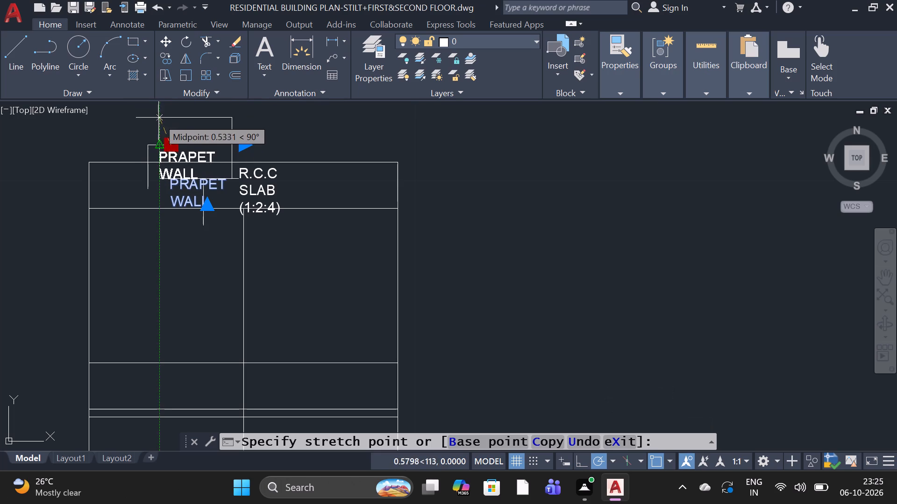
{"action": "left_click", "coordinate": [176, 98]}
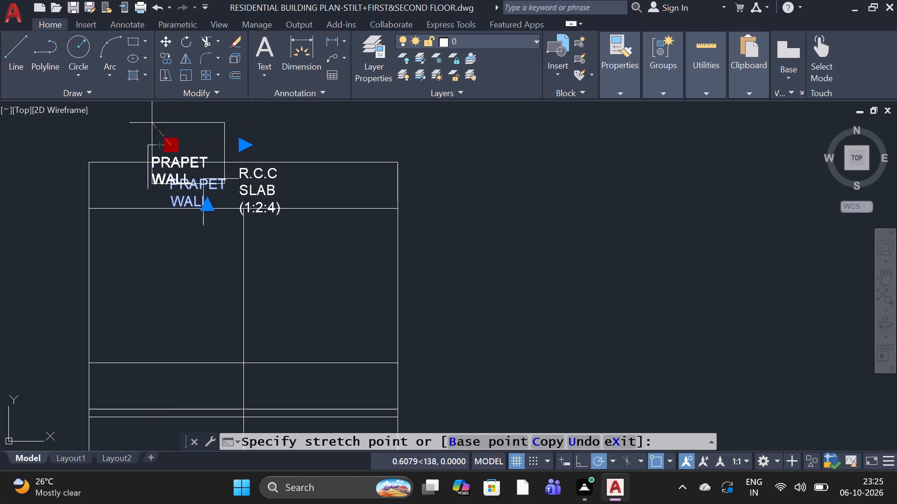
{"action": "left_click", "coordinate": [168, 121]}
{"action": "scroll", "coordinate": [149, 140], "scroll_direction": "down", "scroll_amount": 1}
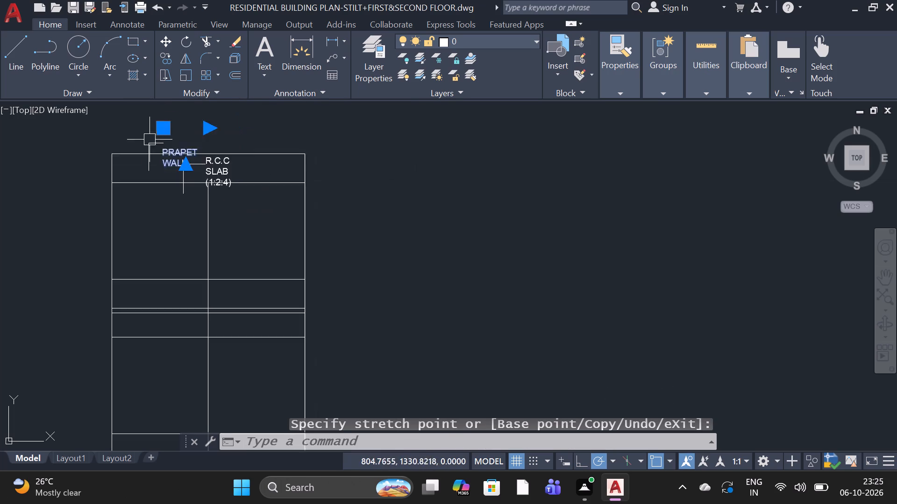
{"action": "scroll", "coordinate": [149, 140], "scroll_direction": "down", "scroll_amount": 4}
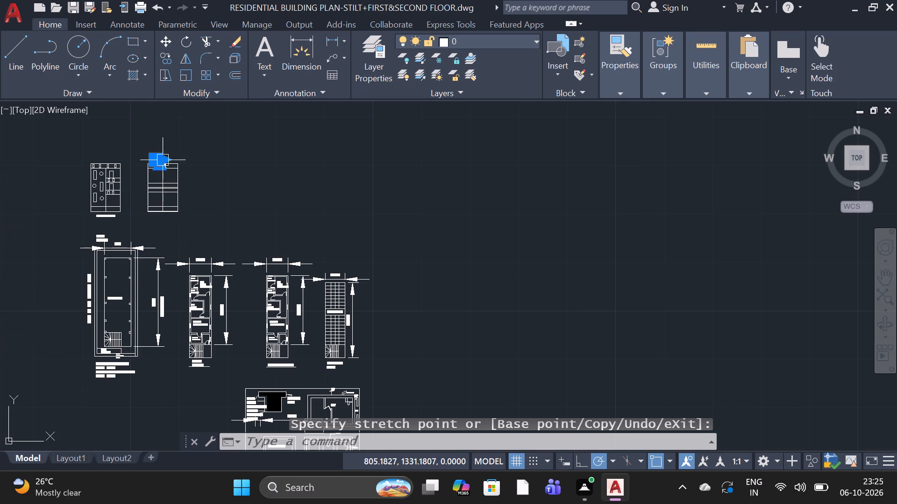
{"action": "scroll", "coordinate": [159, 136], "scroll_direction": "up", "scroll_amount": 4}
{"action": "left_click", "coordinate": [149, 291]}
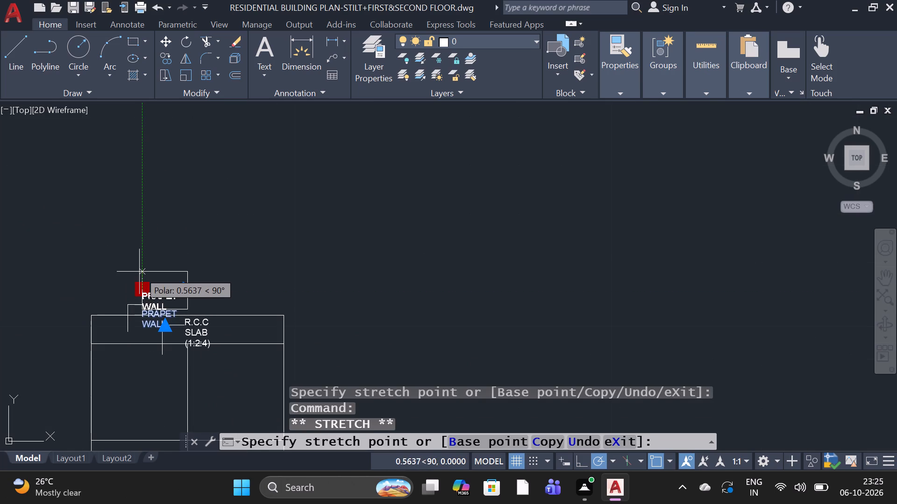
{"action": "left_click", "coordinate": [139, 272]}
{"action": "key", "text": "Escape"}
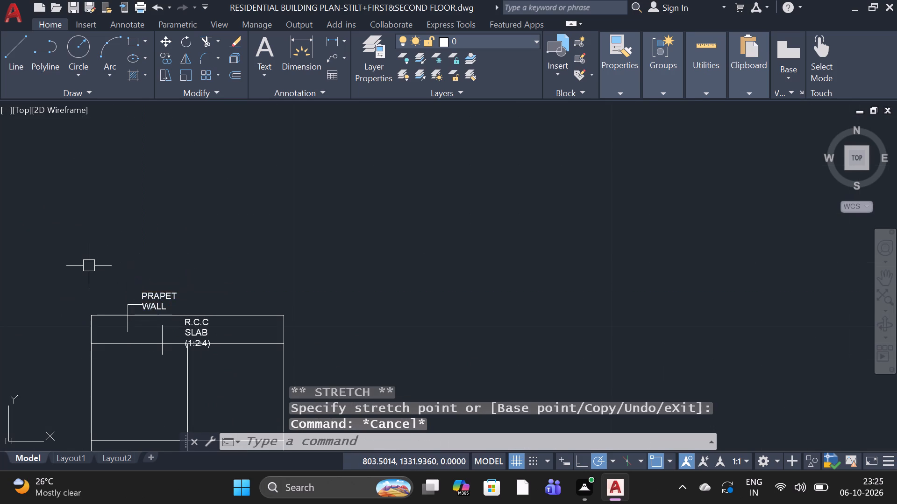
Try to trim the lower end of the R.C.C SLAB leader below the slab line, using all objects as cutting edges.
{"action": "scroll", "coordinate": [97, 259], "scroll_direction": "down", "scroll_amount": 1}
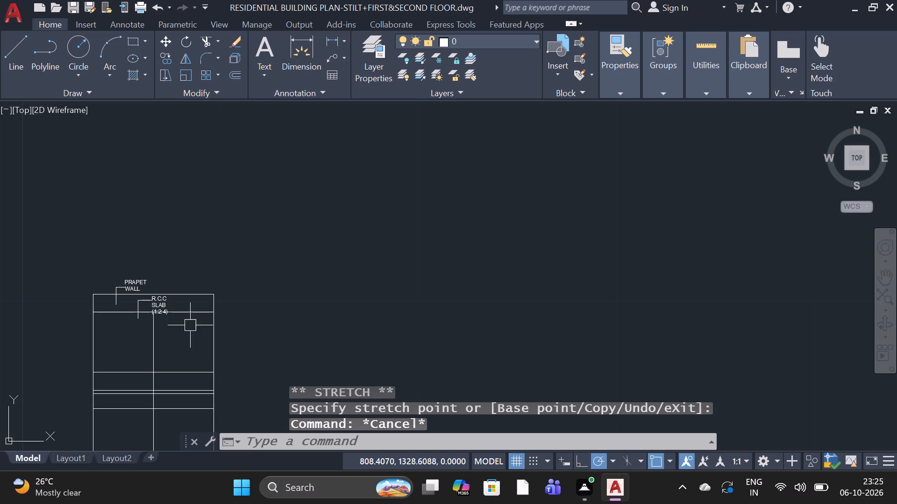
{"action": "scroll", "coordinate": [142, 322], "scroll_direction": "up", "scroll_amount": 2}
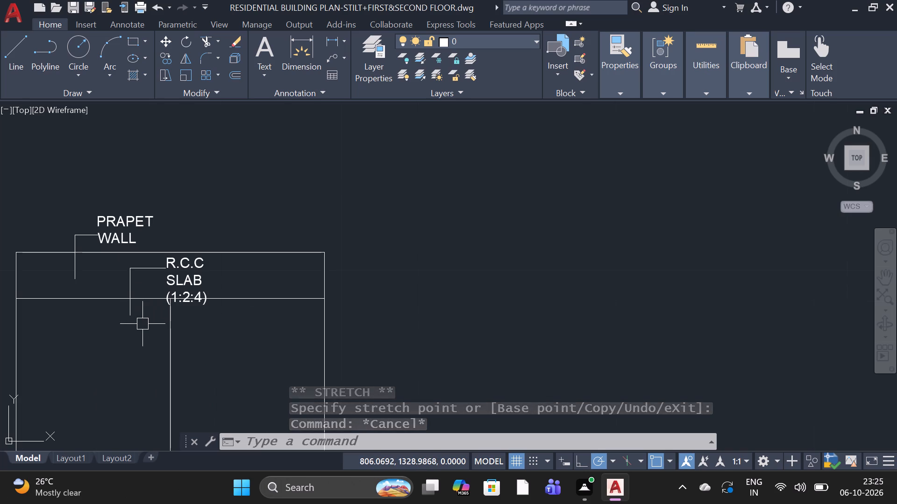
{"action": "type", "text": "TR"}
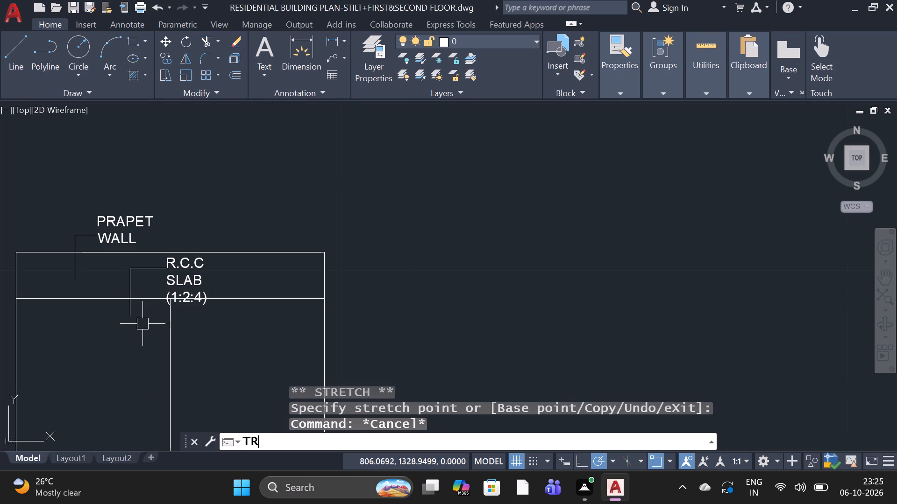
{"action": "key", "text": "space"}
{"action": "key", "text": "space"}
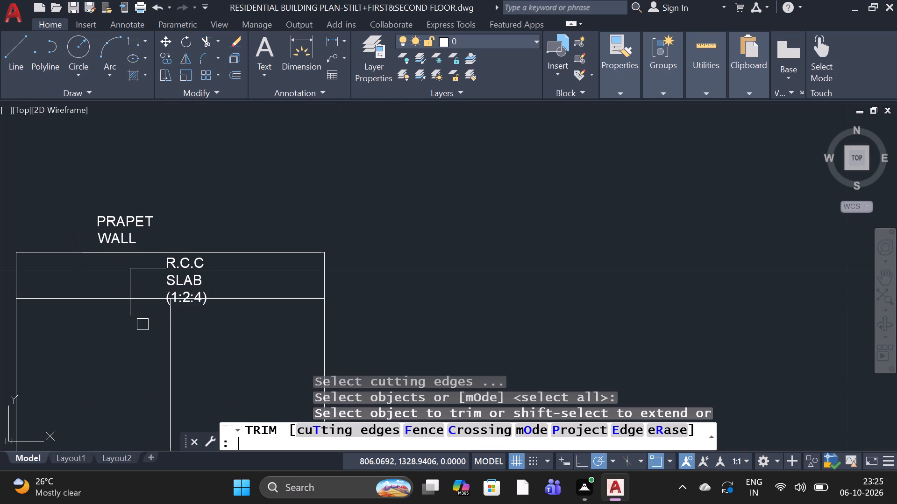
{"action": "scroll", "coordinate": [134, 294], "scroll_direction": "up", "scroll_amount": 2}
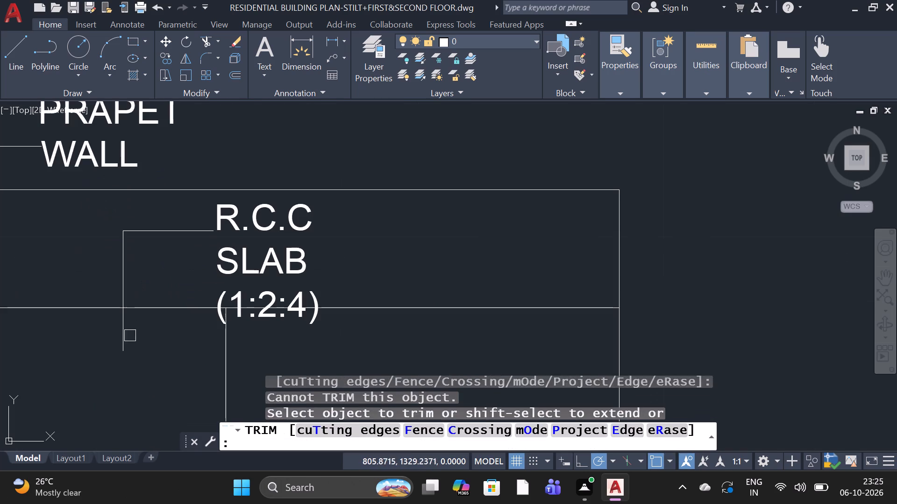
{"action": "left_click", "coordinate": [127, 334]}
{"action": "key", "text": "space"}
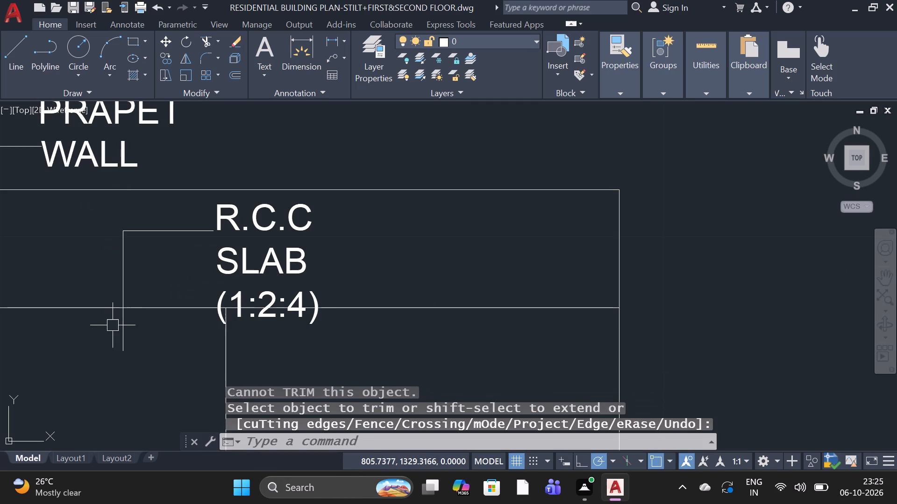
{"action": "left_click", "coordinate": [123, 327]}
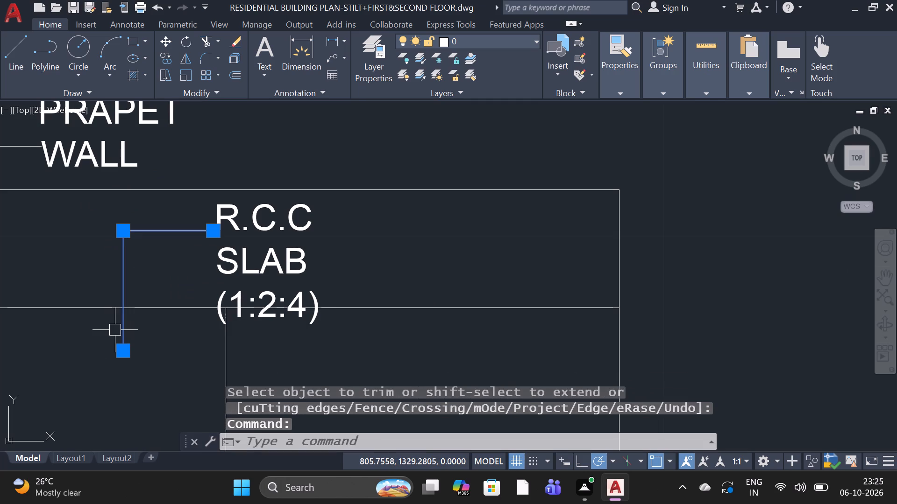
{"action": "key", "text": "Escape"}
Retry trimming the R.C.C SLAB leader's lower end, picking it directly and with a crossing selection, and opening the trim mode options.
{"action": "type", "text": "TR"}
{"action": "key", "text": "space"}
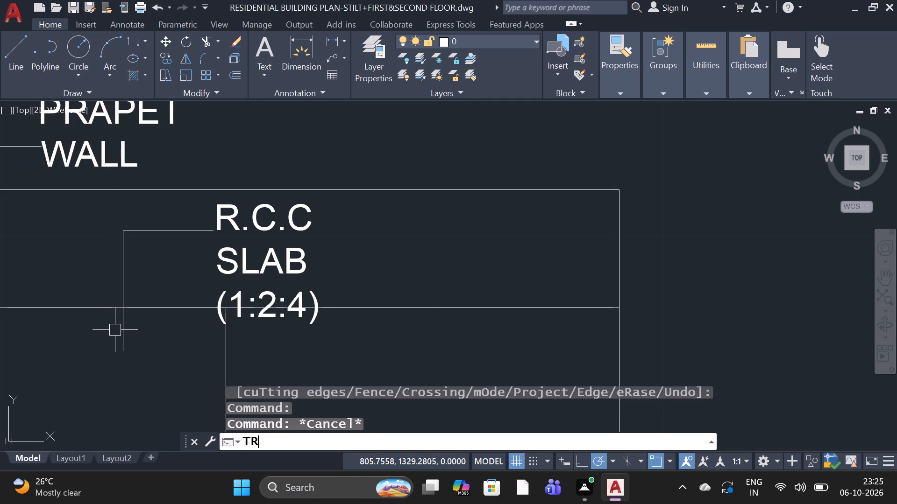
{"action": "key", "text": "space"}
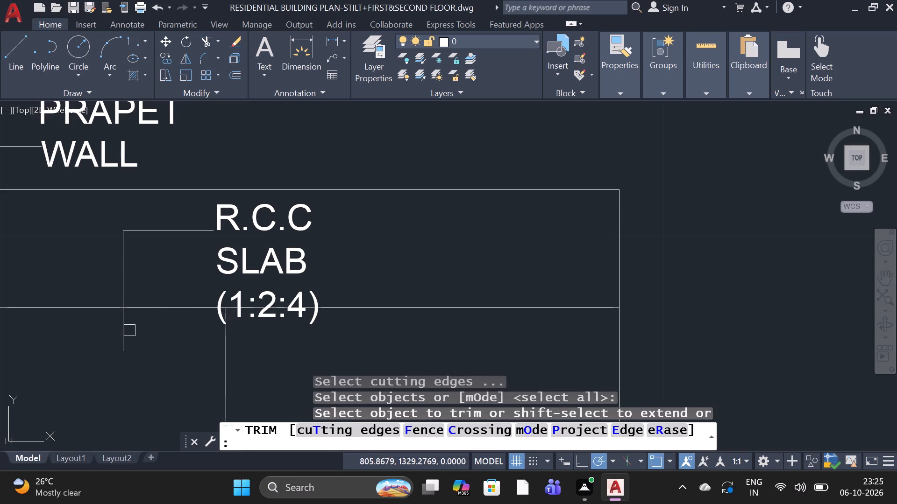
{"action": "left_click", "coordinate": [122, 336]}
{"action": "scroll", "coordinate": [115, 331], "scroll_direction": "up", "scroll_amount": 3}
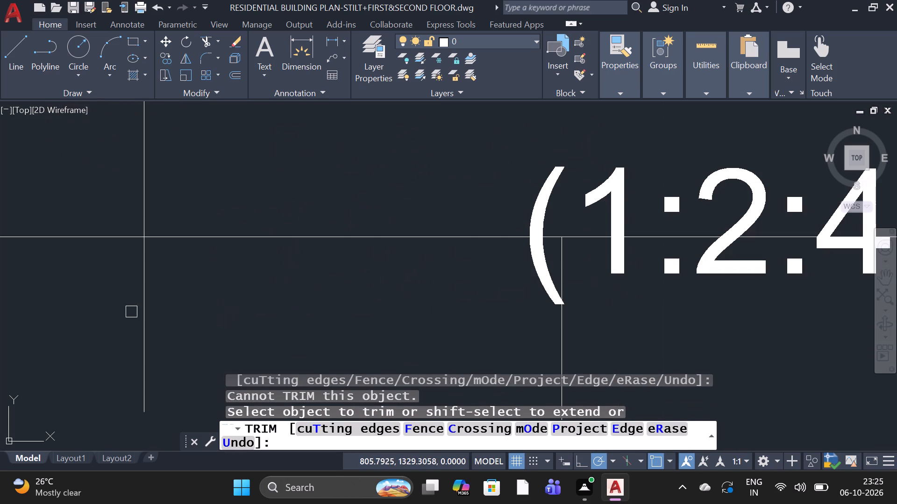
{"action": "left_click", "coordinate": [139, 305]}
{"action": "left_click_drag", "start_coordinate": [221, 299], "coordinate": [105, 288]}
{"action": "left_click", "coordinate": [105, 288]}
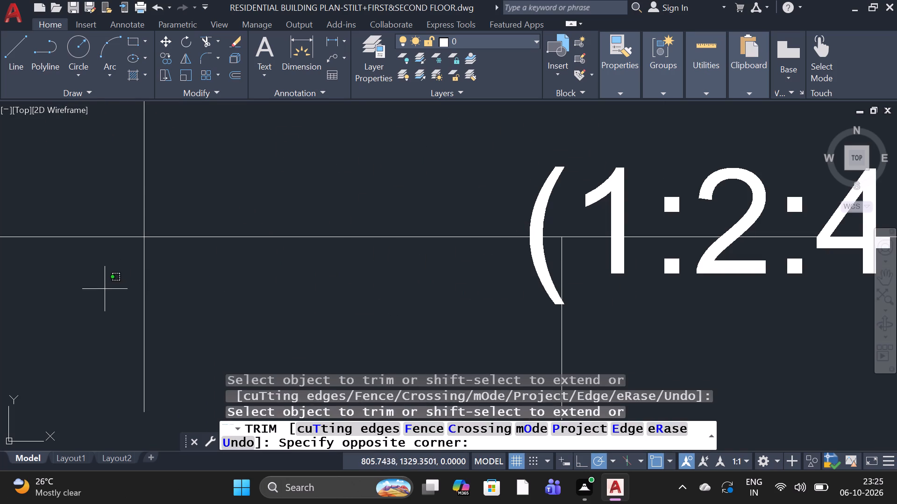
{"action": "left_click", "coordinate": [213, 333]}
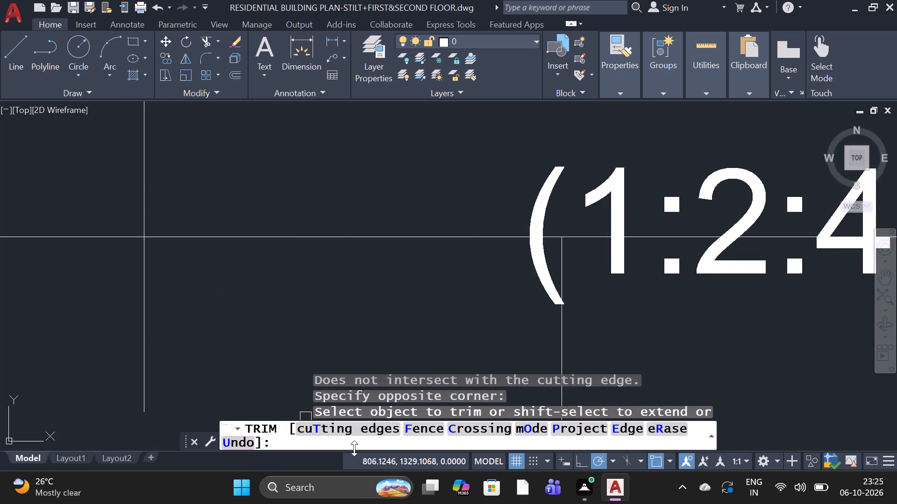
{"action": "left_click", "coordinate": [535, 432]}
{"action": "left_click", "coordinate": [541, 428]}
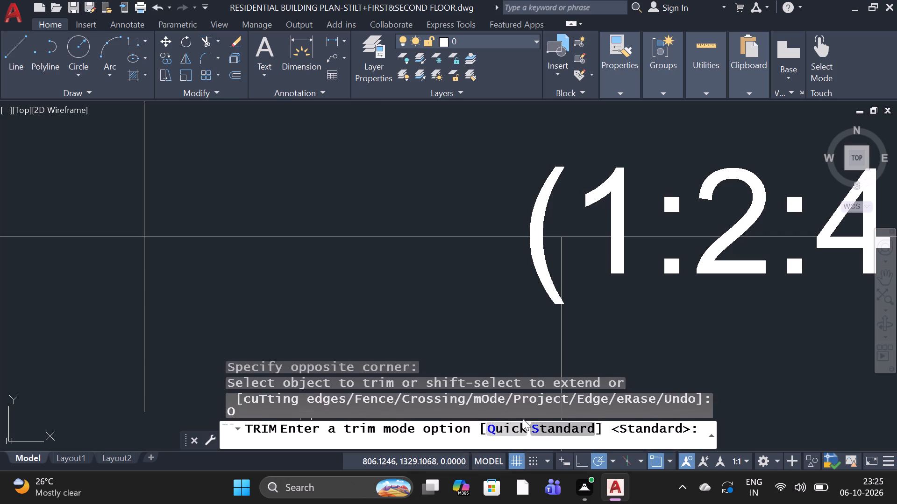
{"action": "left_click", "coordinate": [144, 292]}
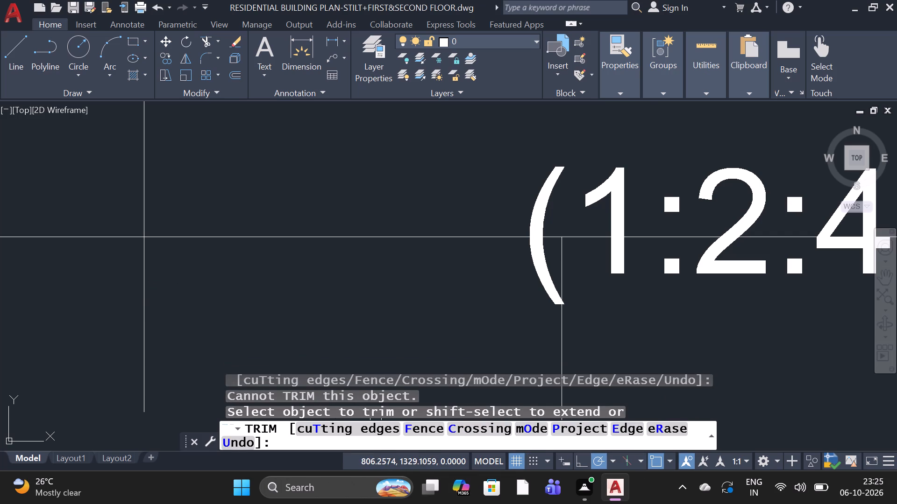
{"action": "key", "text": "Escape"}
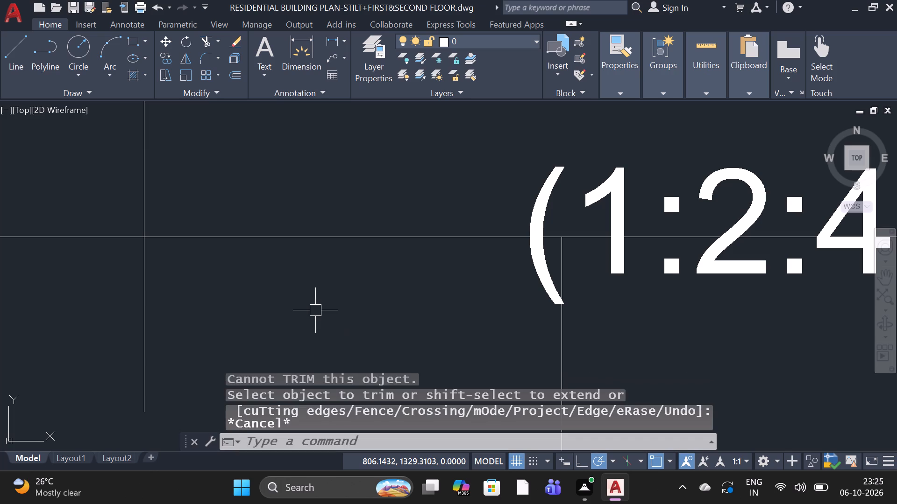
Draw lines from the R.C.C SLAB leader's lower end to the top of the middle vertical line and to the slab line's left end.
{"action": "scroll", "coordinate": [315, 310], "scroll_direction": "down", "scroll_amount": 3}
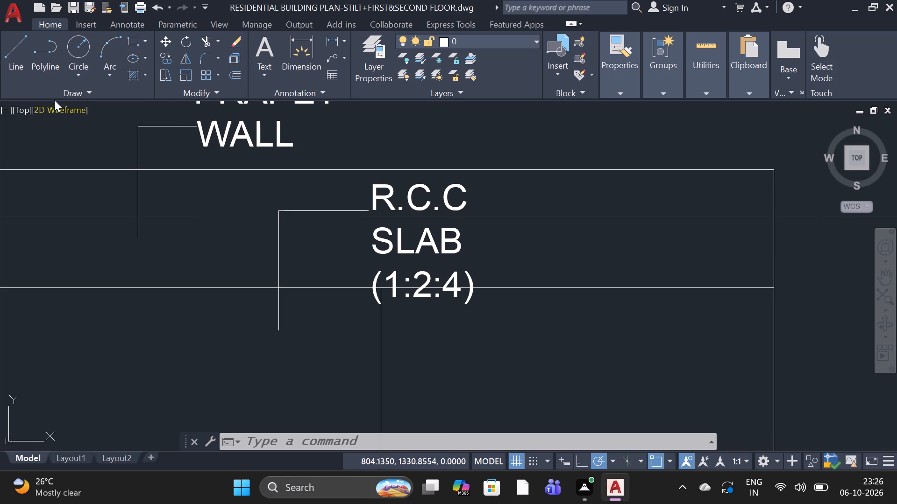
{"action": "left_click", "coordinate": [9, 63]}
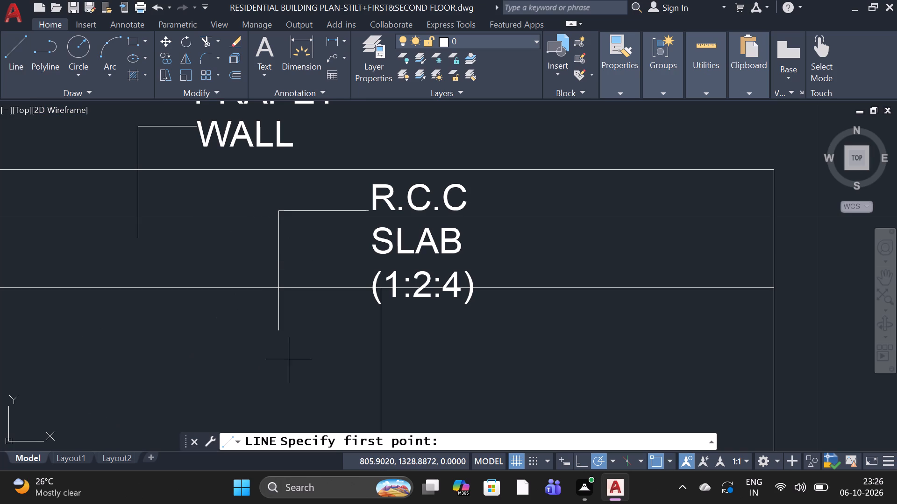
{"action": "left_click", "coordinate": [283, 336]}
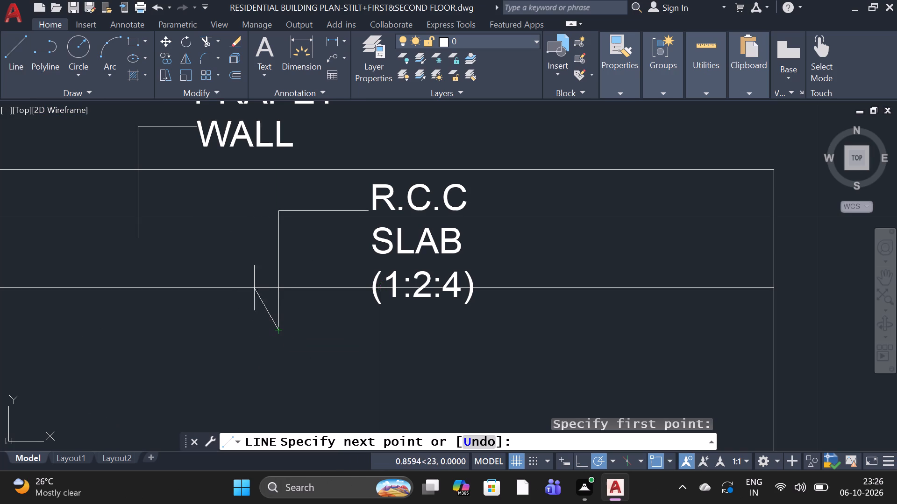
{"action": "left_click", "coordinate": [249, 283]}
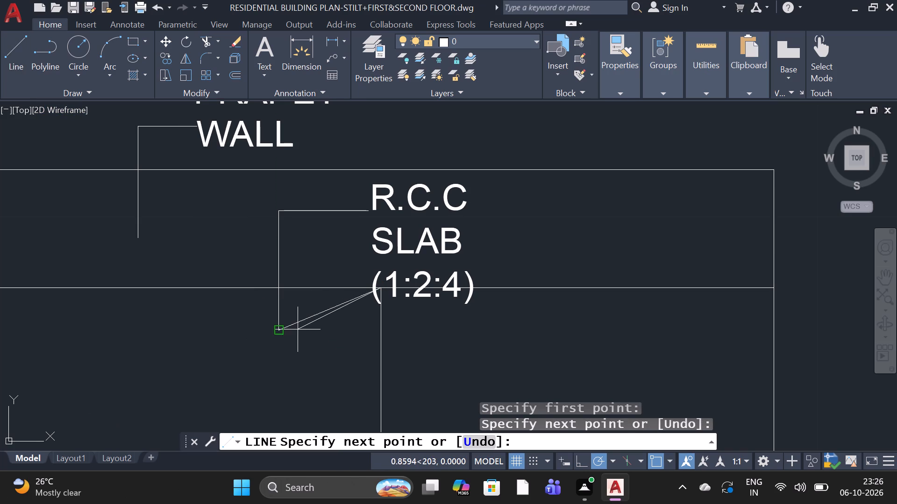
{"action": "left_click", "coordinate": [275, 329]}
{"action": "left_click", "coordinate": [176, 286]}
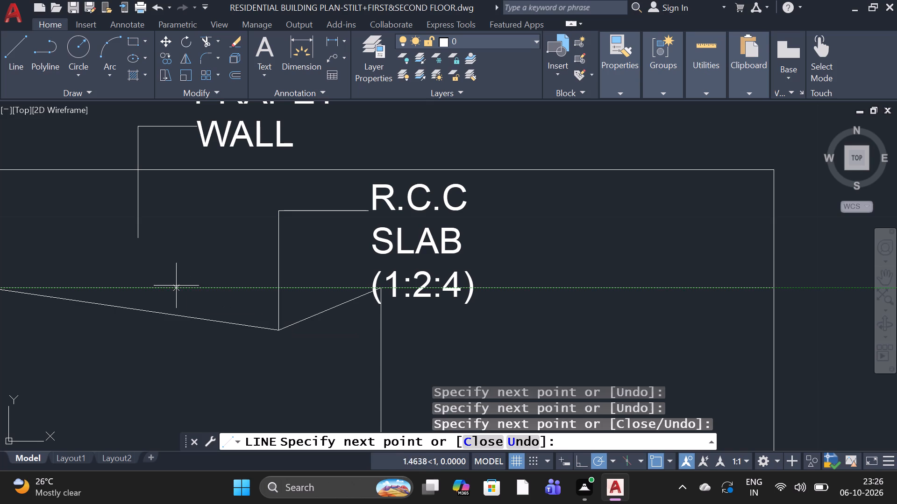
{"action": "key", "text": "space"}
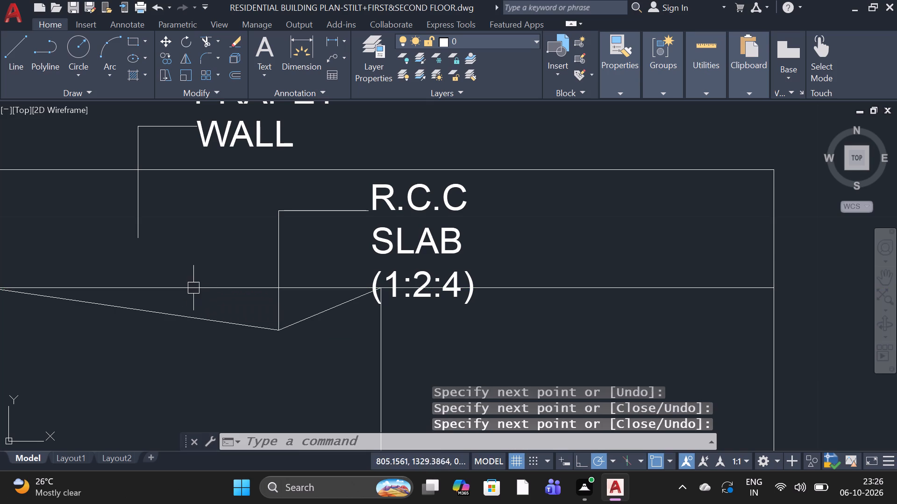
{"action": "scroll", "coordinate": [193, 286], "scroll_direction": "down", "scroll_amount": 4}
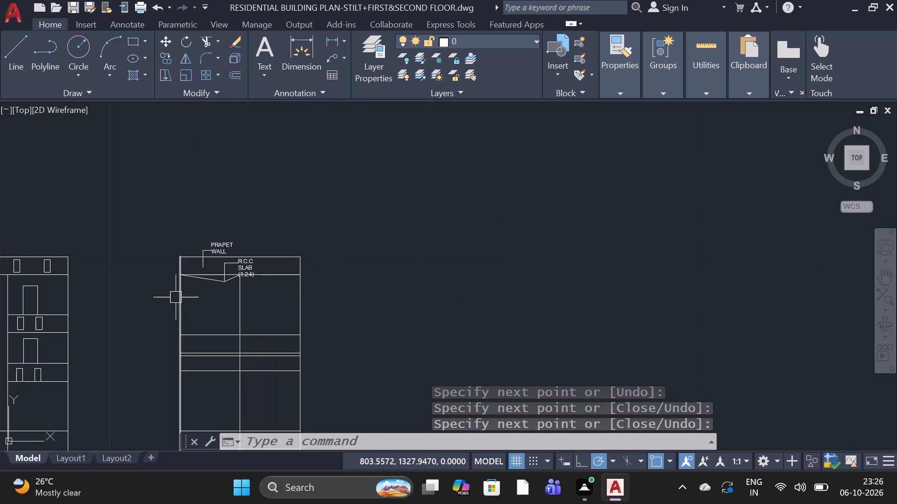
Draw a step outline from the middle vertical's crossing with the first floor line below the slab: about 1.0 left, up, then right to the vertical.
{"action": "left_click", "coordinate": [14, 62]}
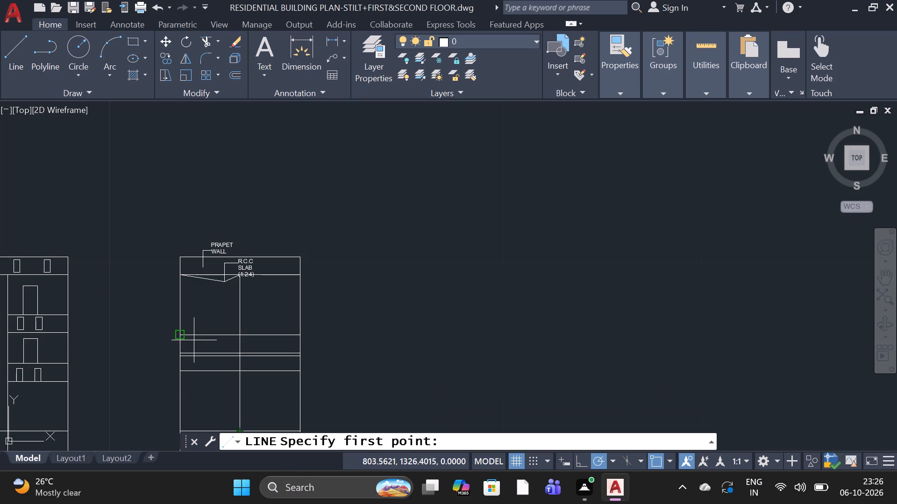
{"action": "scroll", "coordinate": [198, 340], "scroll_direction": "down", "scroll_amount": 1}
{"action": "scroll", "coordinate": [256, 414], "scroll_direction": "up", "scroll_amount": 1}
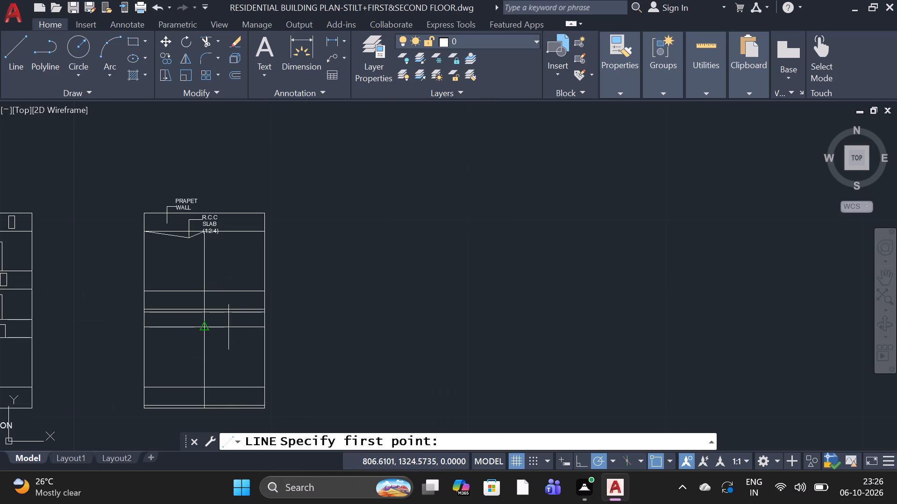
{"action": "scroll", "coordinate": [228, 327], "scroll_direction": "up", "scroll_amount": 1}
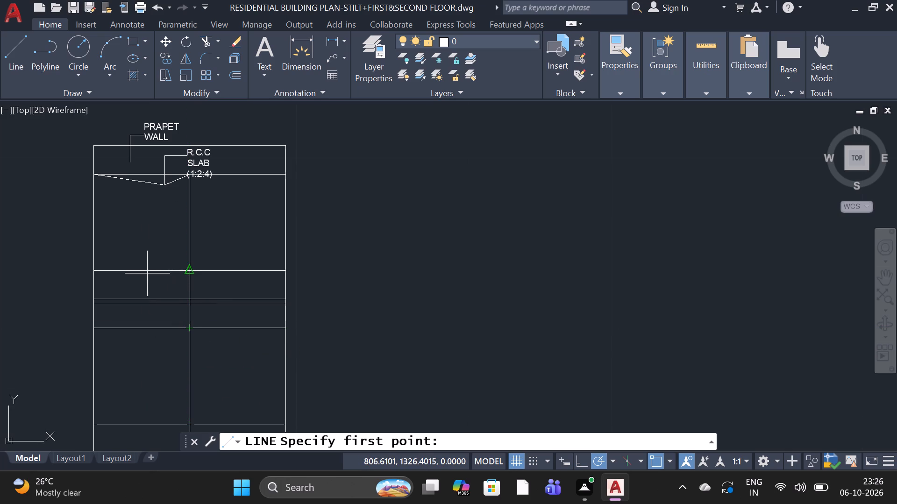
{"action": "left_click", "coordinate": [189, 277]}
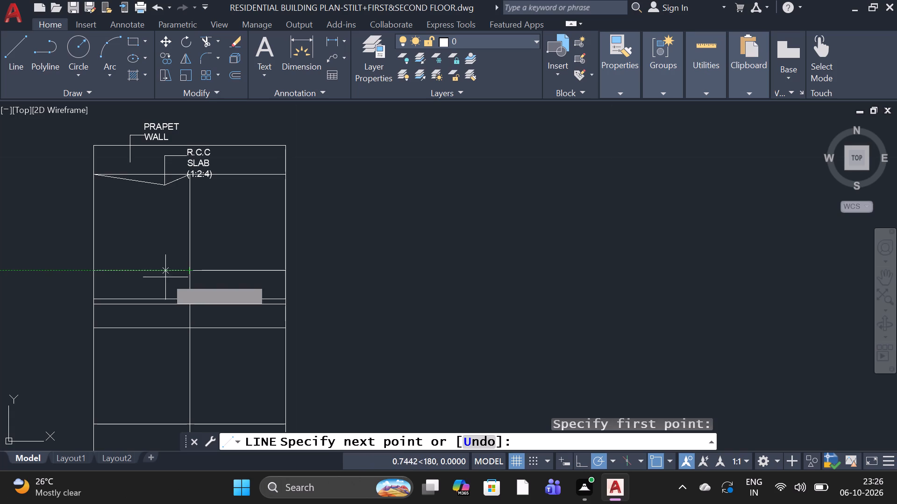
{"action": "left_click", "coordinate": [157, 273]}
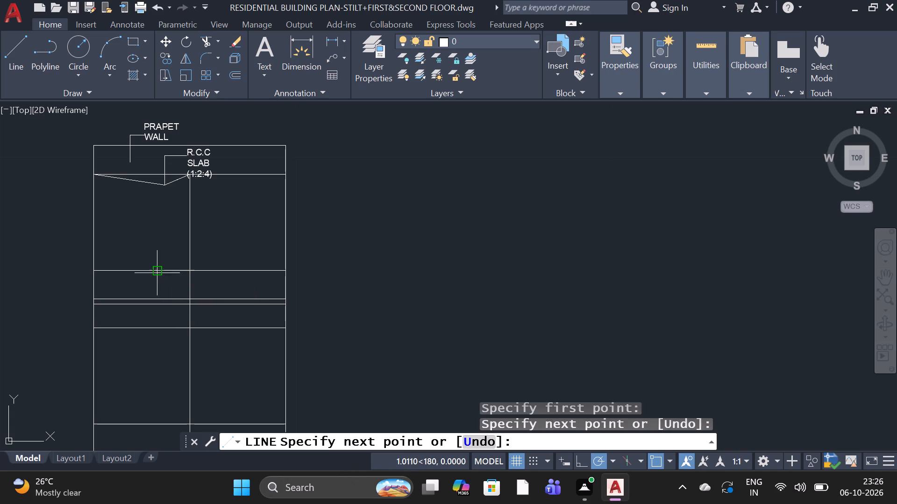
{"action": "left_click", "coordinate": [157, 250]}
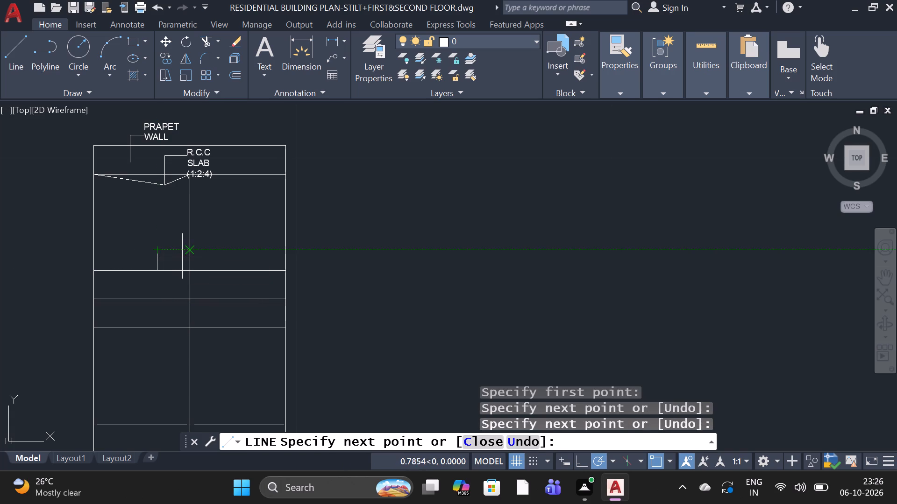
{"action": "left_click", "coordinate": [182, 256]}
{"action": "key", "text": "space"}
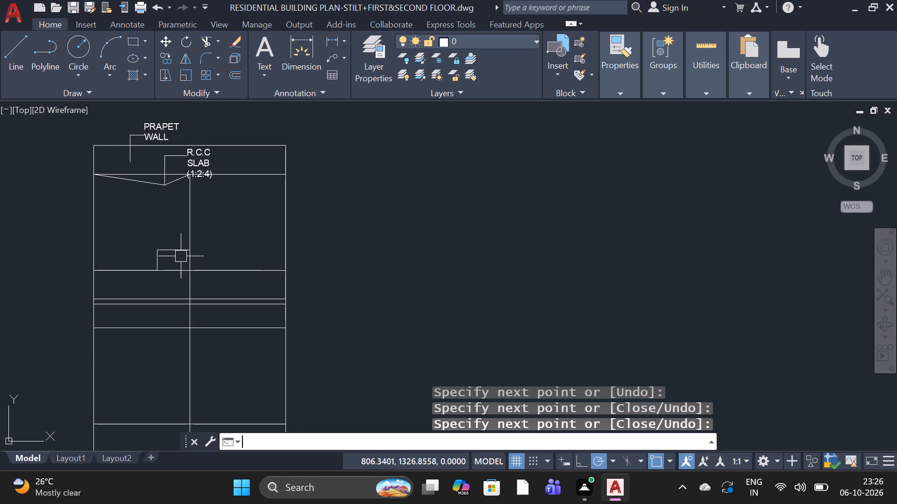
{"action": "key", "text": "c"}
{"action": "key", "text": "Escape"}
Offset the second elevation's middle vertical line with the Through option, placing the copy about 0.9 to its right.
{"action": "type", "text": "OF"}
{"action": "key", "text": "space"}
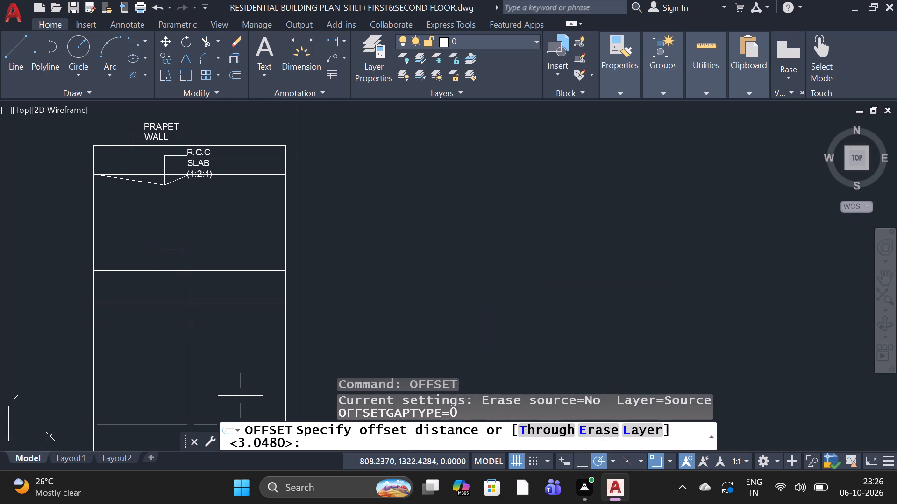
{"action": "left_click", "coordinate": [530, 425]}
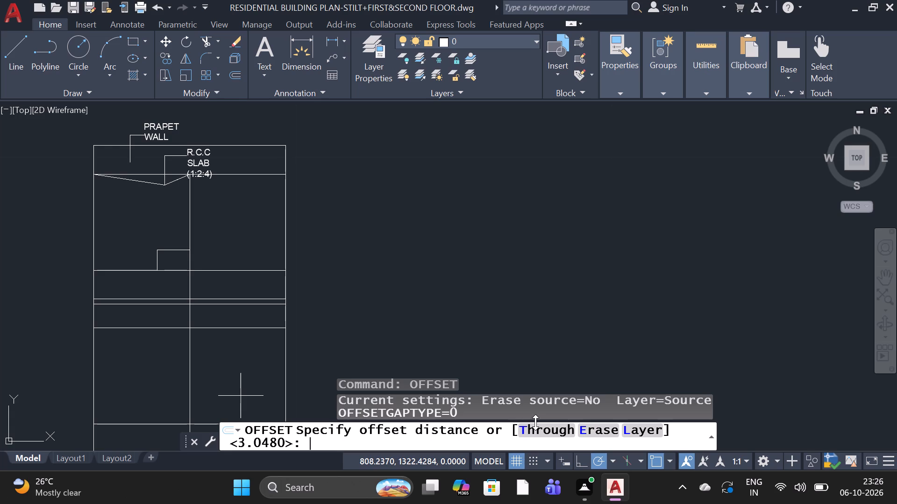
{"action": "left_click", "coordinate": [537, 431]}
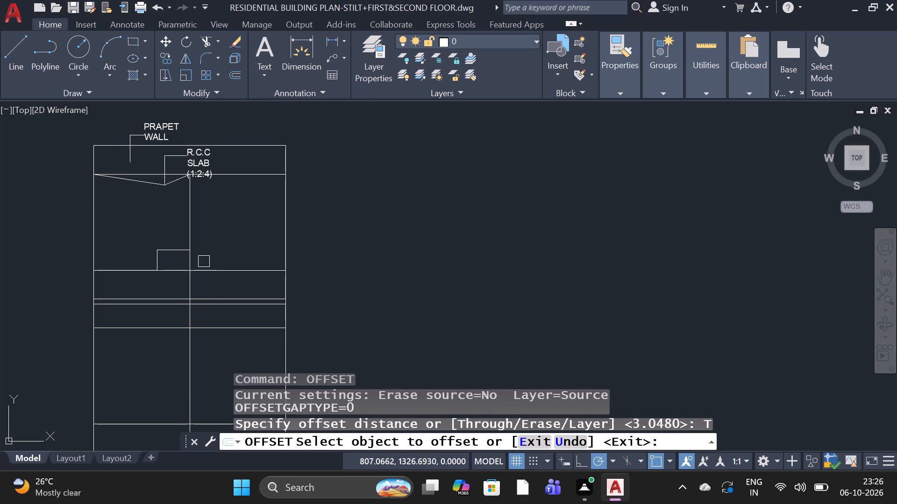
{"action": "left_click", "coordinate": [191, 201]}
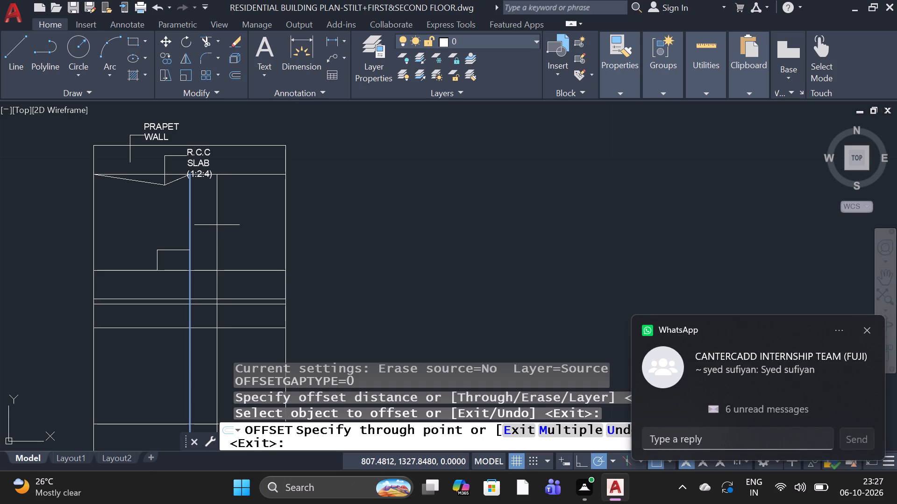
{"action": "left_click", "coordinate": [217, 225]}
{"action": "key", "text": "space"}
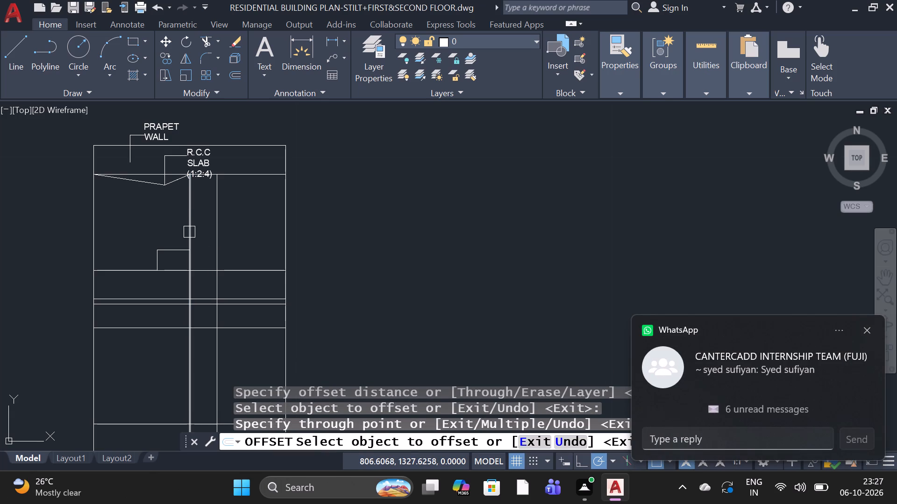
Leave the Offset command and erase the second elevation's original middle vertical line at the end of the step outline.
{"action": "left_click", "coordinate": [189, 232]}
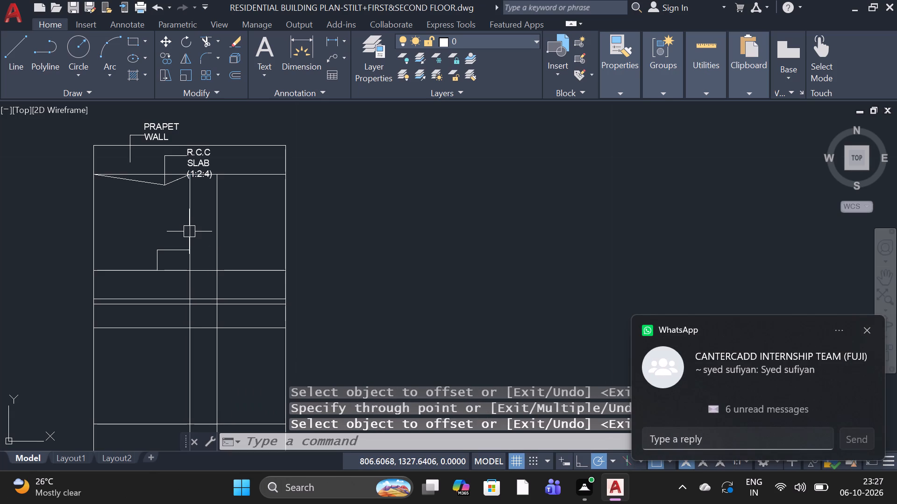
{"action": "left_click", "coordinate": [189, 232]}
{"action": "key", "text": "Delete"}
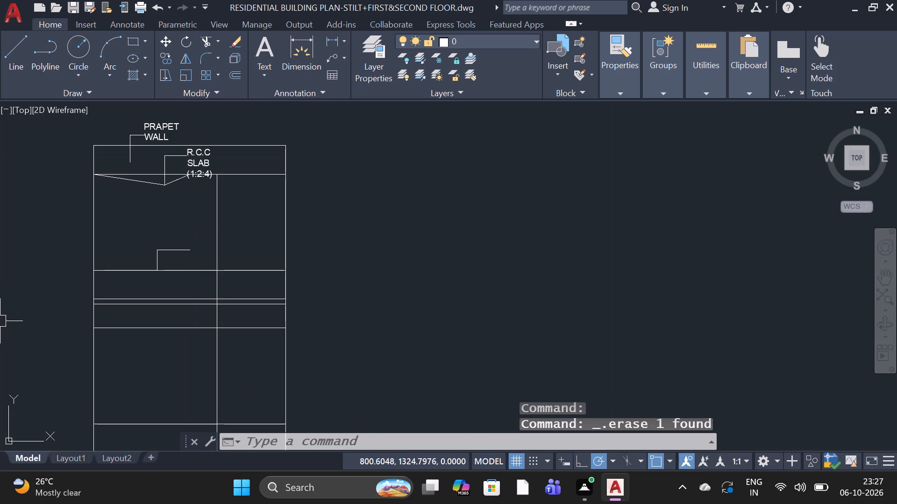
Offset the remaining interior vertical with the Through option, placing copies at the floor line's midpoint and about 0.3 to its right.
{"action": "scroll", "coordinate": [255, 347], "scroll_direction": "down", "scroll_amount": 1}
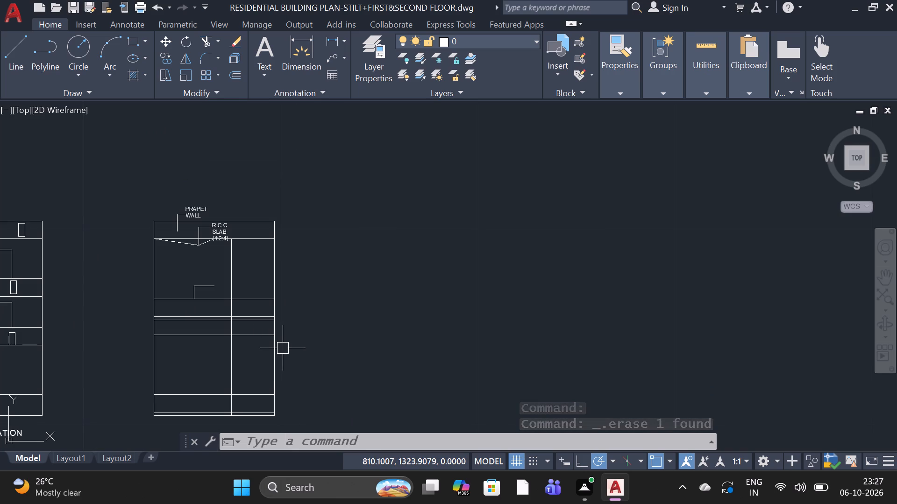
{"action": "type", "text": "O"}
{"action": "key", "text": "space"}
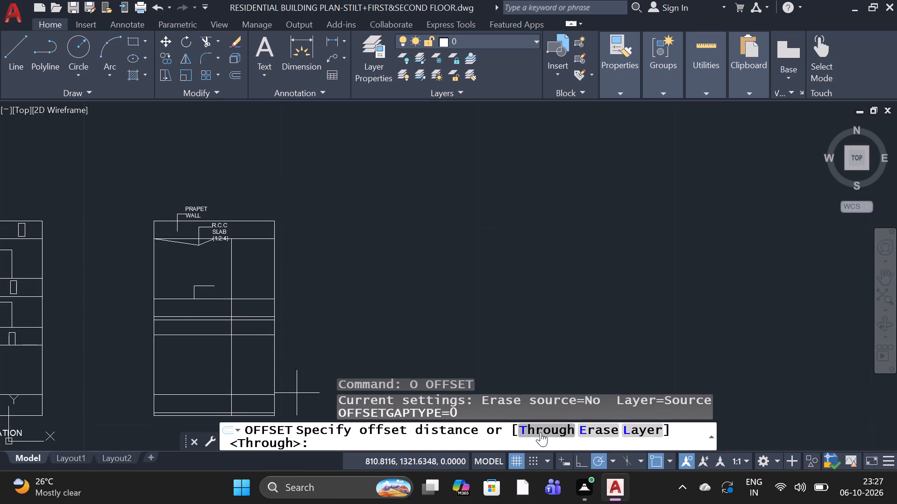
{"action": "left_click", "coordinate": [541, 432]}
{"action": "left_click", "coordinate": [233, 281]}
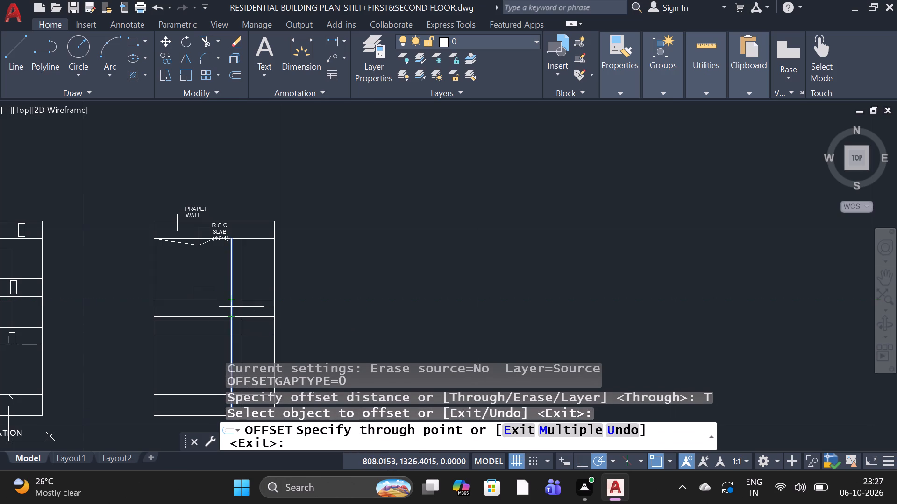
{"action": "scroll", "coordinate": [241, 311], "scroll_direction": "up", "scroll_amount": 1}
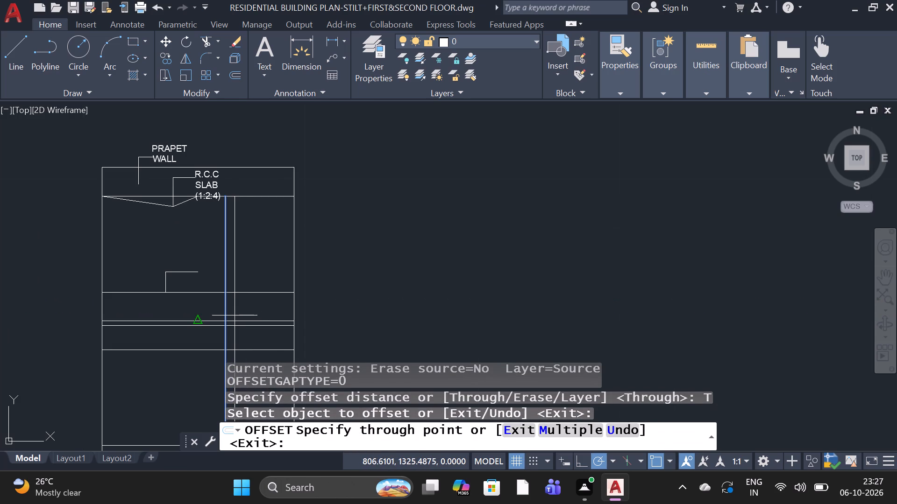
{"action": "left_click", "coordinate": [235, 315]}
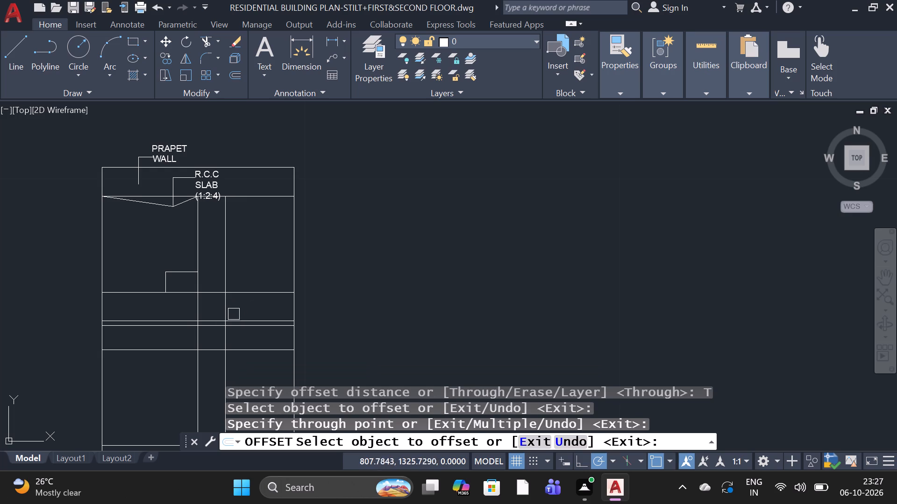
{"action": "left_click", "coordinate": [224, 320]}
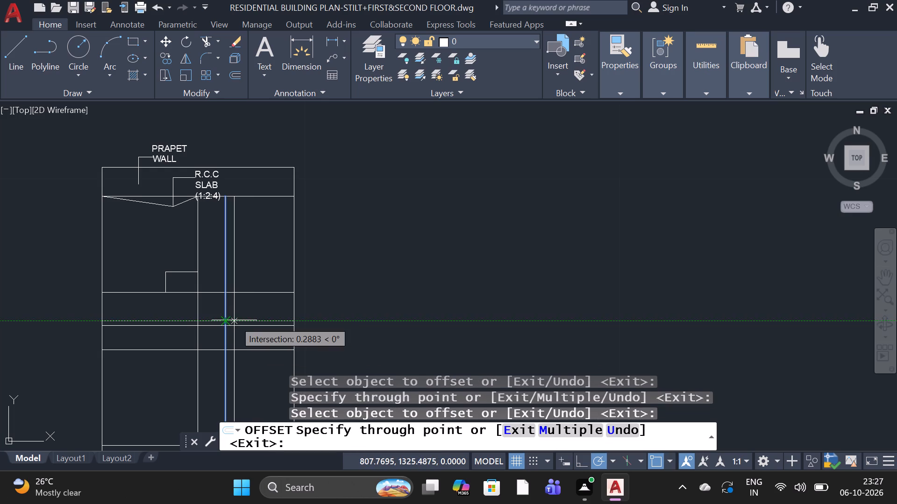
{"action": "left_click", "coordinate": [234, 320]}
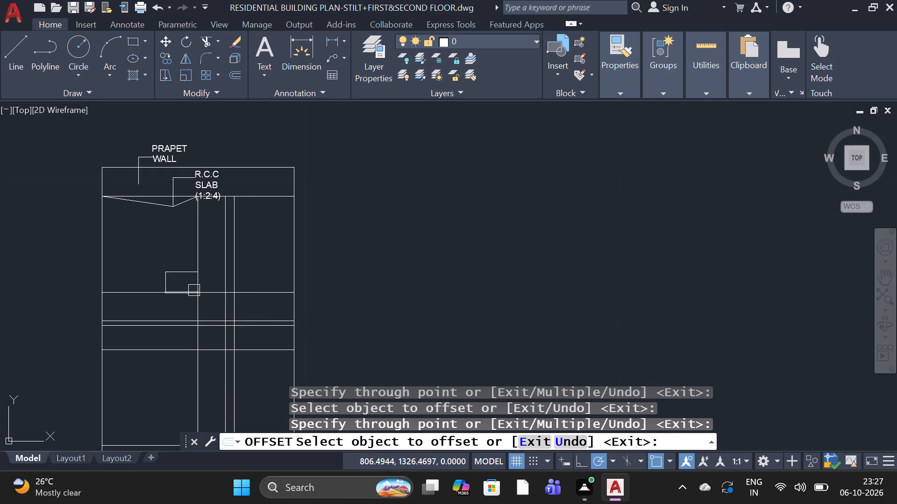
{"action": "key", "text": "space"}
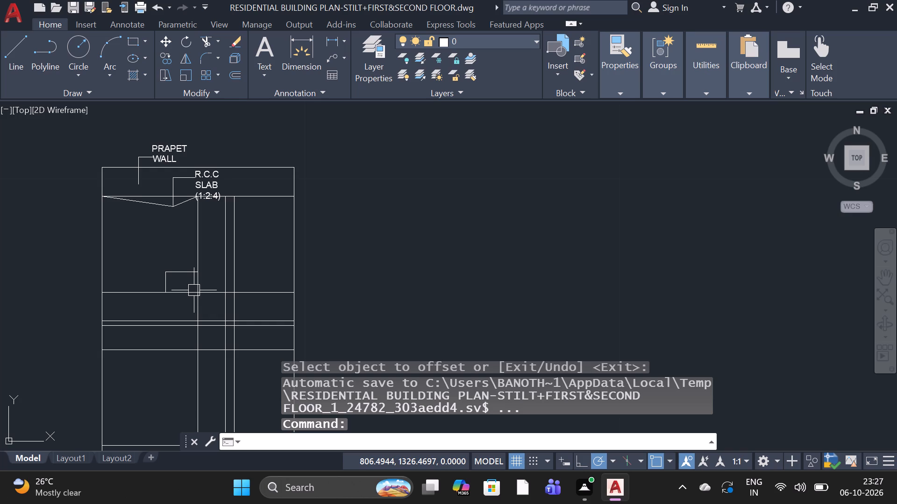
Erase the vertical copy at the second elevation's mid-width, where it meets the step outline.
{"action": "left_click", "coordinate": [202, 264]}
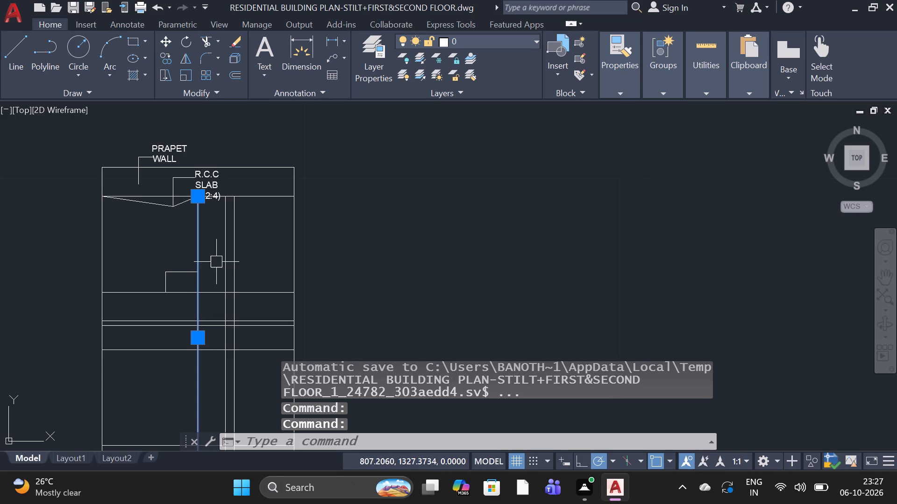
{"action": "key", "text": "Delete"}
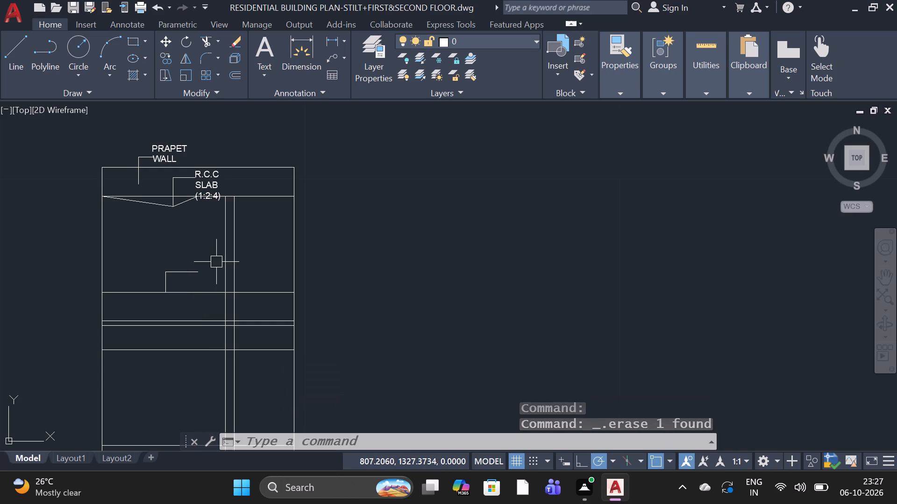
{"action": "left_click", "coordinate": [216, 262]}
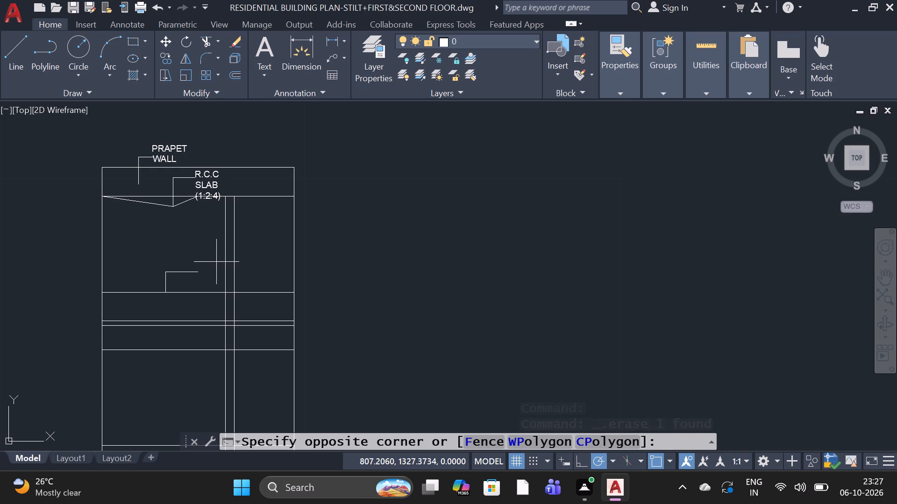
{"action": "key", "text": "Escape"}
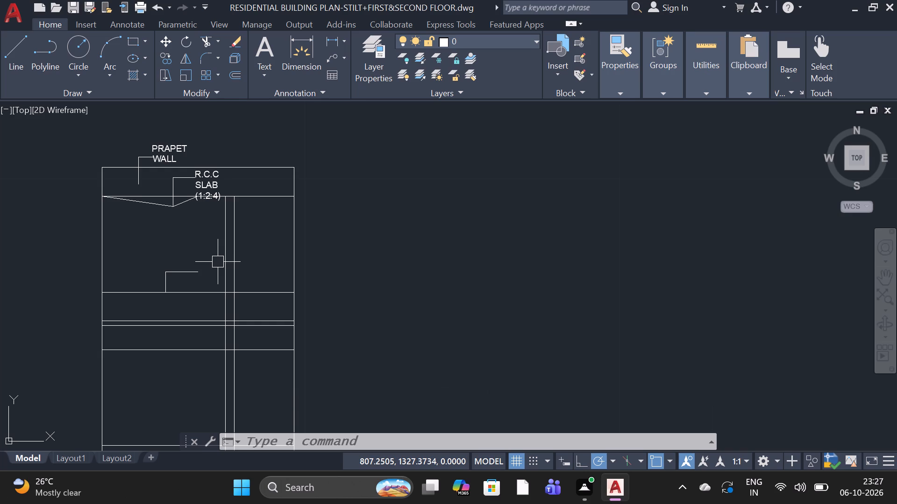
Draw a horizontal line across the second elevation's full width, just below the floor line under the closely spaced pair.
{"action": "scroll", "coordinate": [215, 265], "scroll_direction": "down", "scroll_amount": 2}
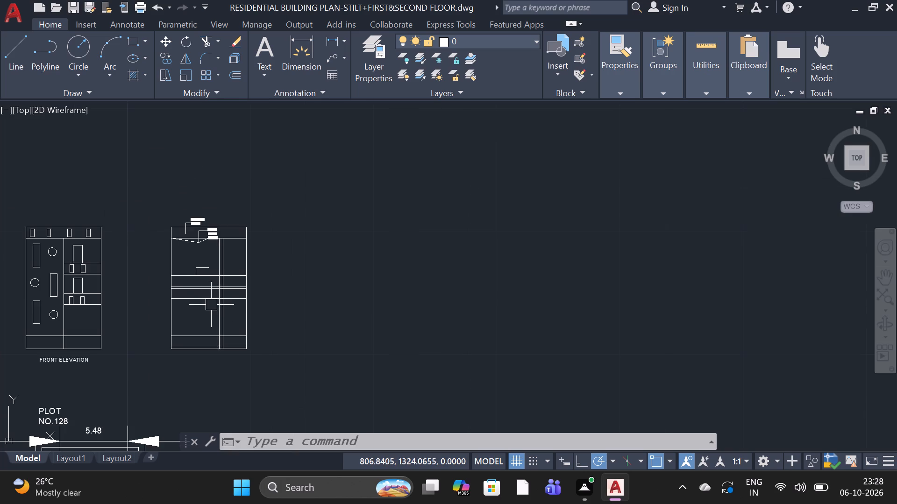
{"action": "scroll", "coordinate": [211, 305], "scroll_direction": "up", "scroll_amount": 2}
{"action": "scroll", "coordinate": [214, 305], "scroll_direction": "down", "scroll_amount": 2}
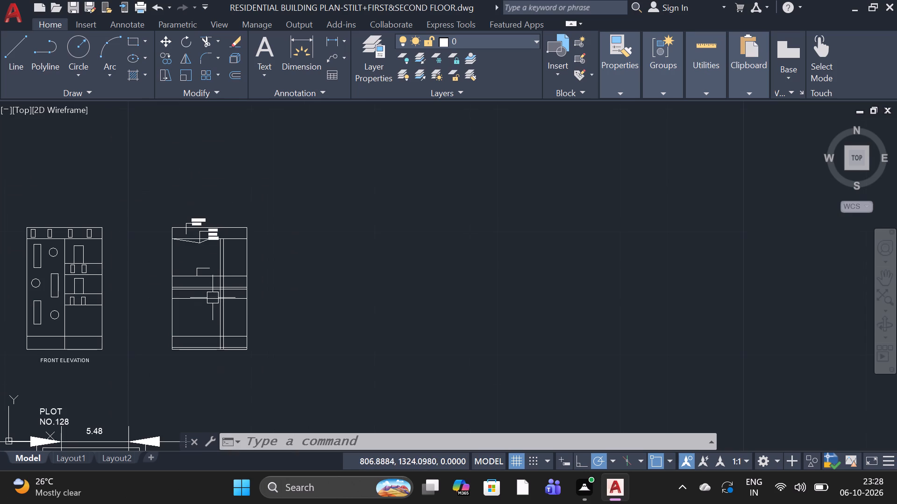
{"action": "scroll", "coordinate": [214, 289], "scroll_direction": "up", "scroll_amount": 2}
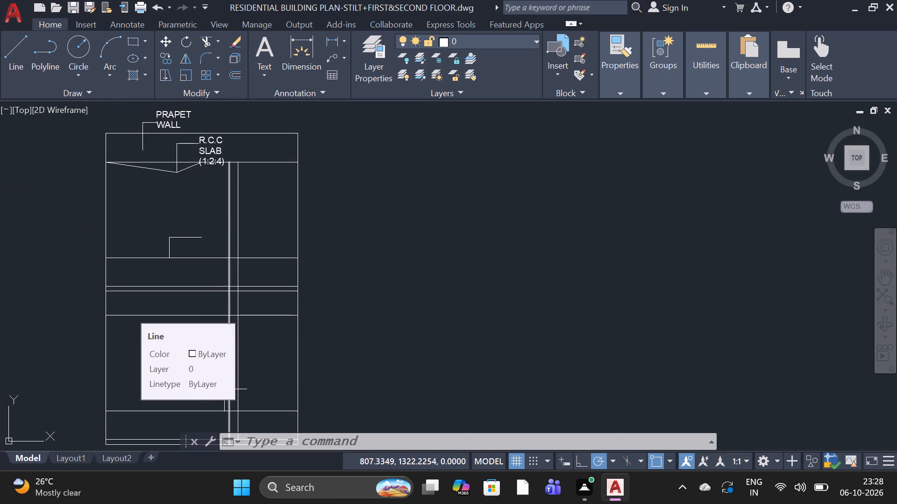
{"action": "left_click", "coordinate": [19, 65]}
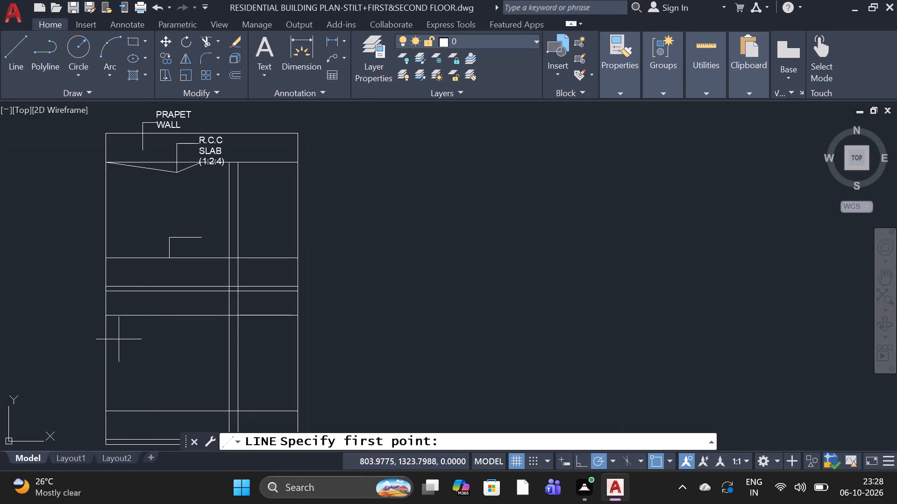
{"action": "left_click", "coordinate": [109, 326]}
{"action": "left_click", "coordinate": [109, 326]}
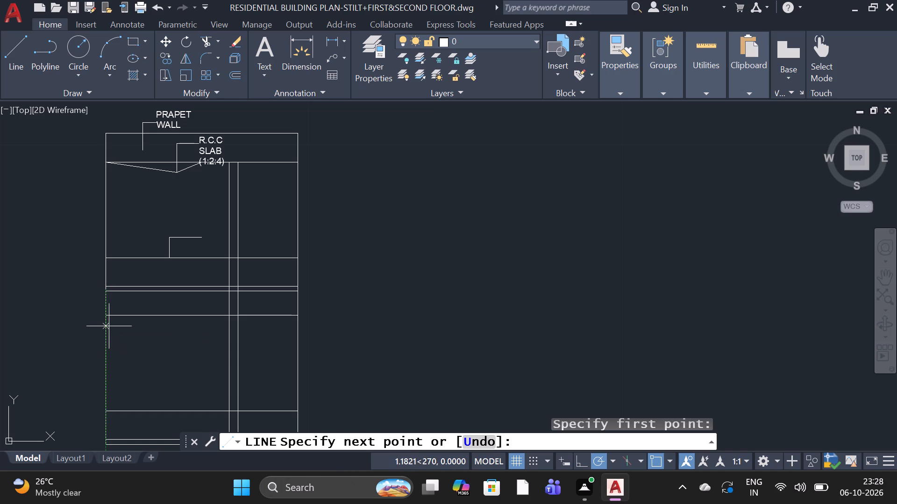
{"action": "left_click", "coordinate": [299, 332]}
{"action": "key", "text": "space"}
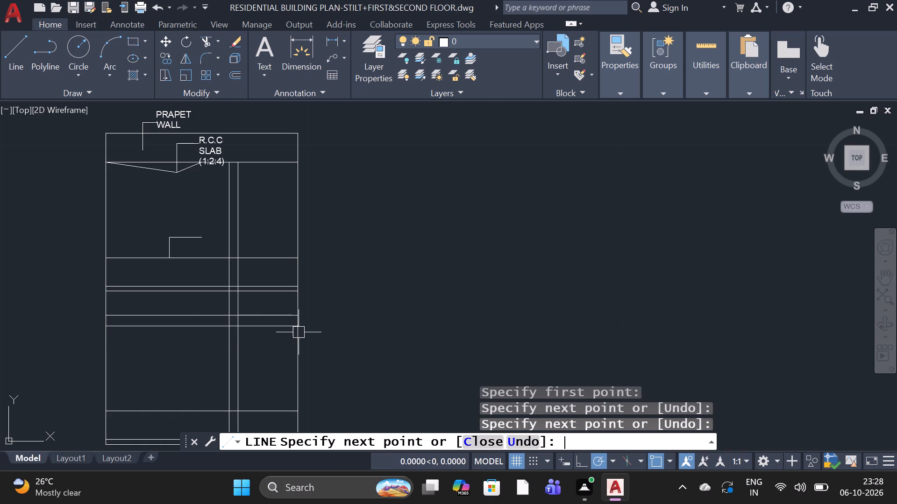
Erase the closely spaced pair of horizontal lines and the floor line just above the newly drawn line.
{"action": "left_click", "coordinate": [265, 310]}
{"action": "key", "text": "Delete"}
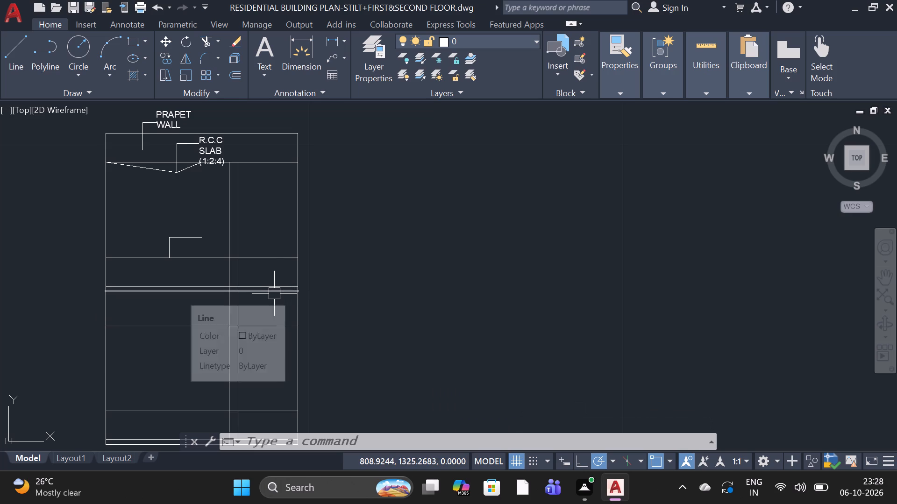
{"action": "left_click", "coordinate": [274, 294]}
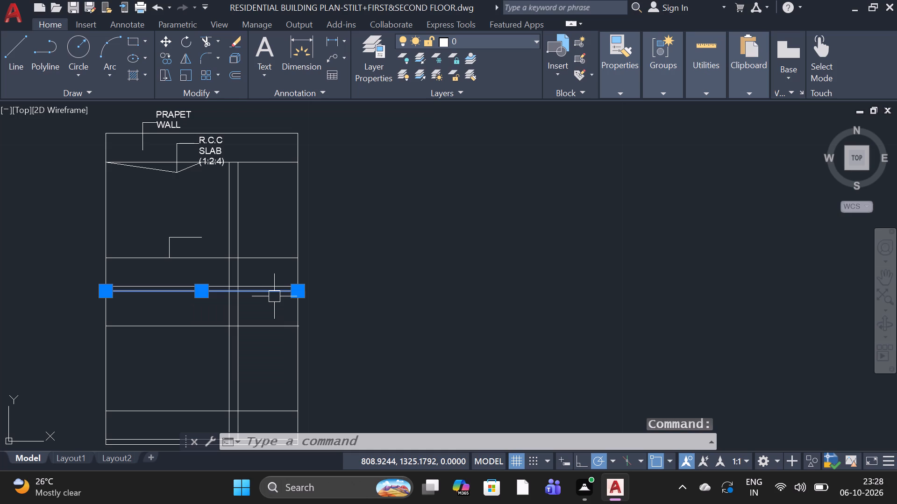
{"action": "key", "text": "Delete"}
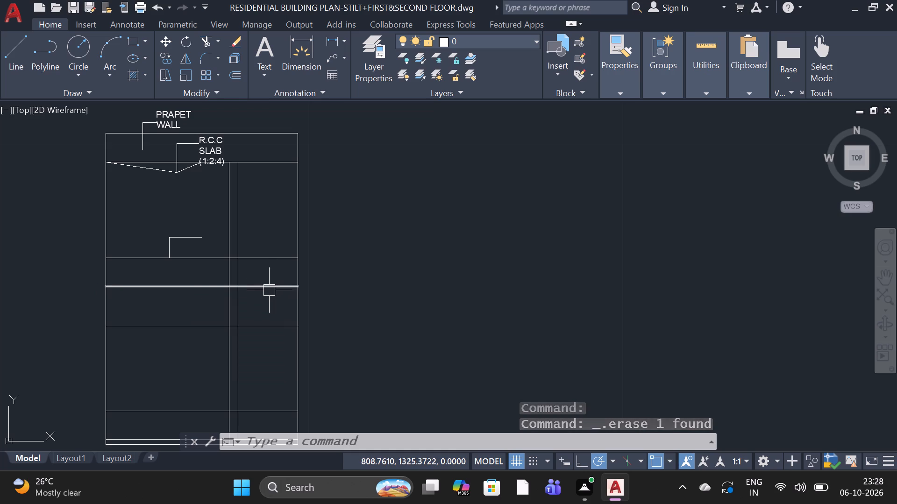
{"action": "left_click", "coordinate": [269, 290]}
{"action": "key", "text": "Delete"}
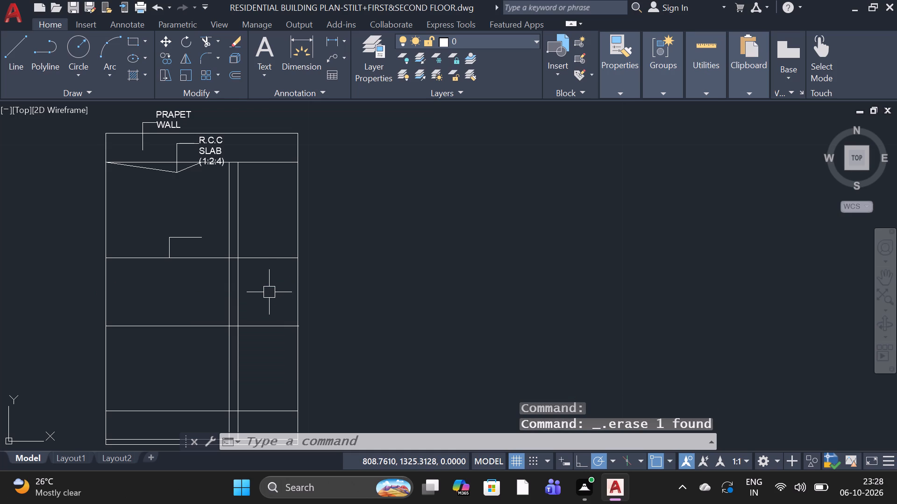
Offset the newly drawn horizontal line with the Through option, placing the copy about 1.0 below it.
{"action": "scroll", "coordinate": [276, 283], "scroll_direction": "down", "scroll_amount": 1}
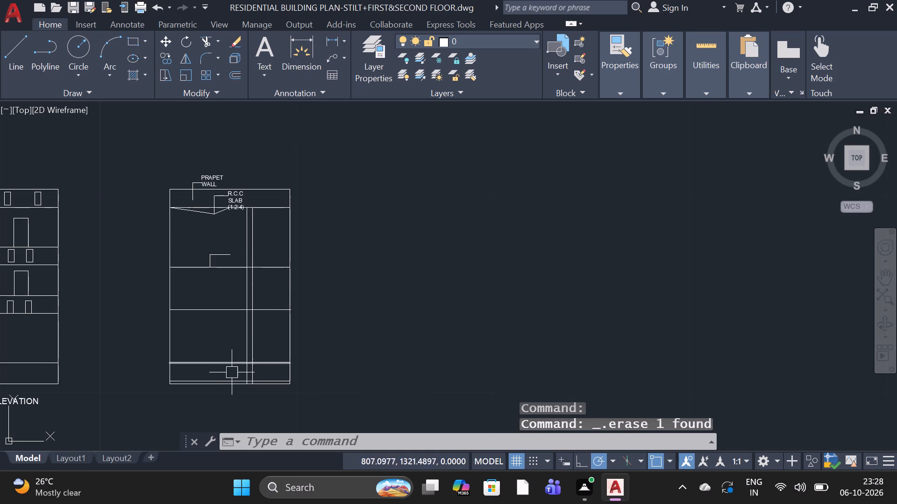
{"action": "type", "text": "O"}
{"action": "key", "text": "space"}
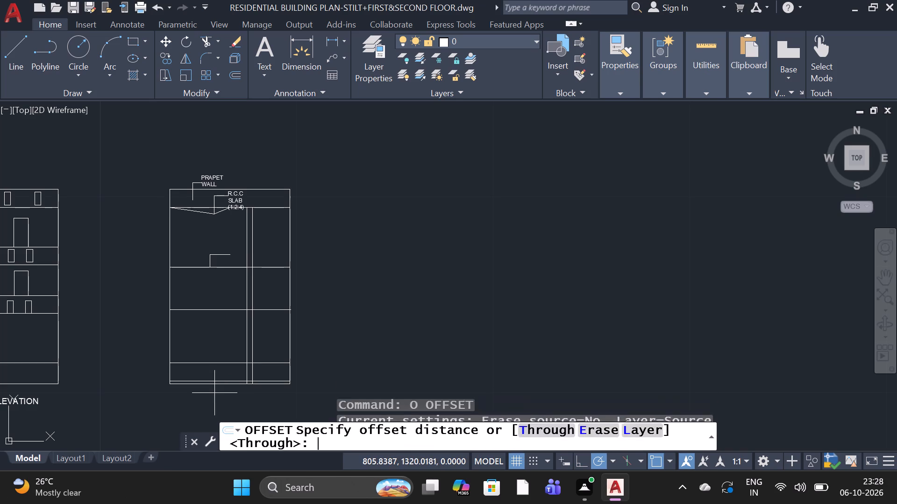
{"action": "key", "text": "space"}
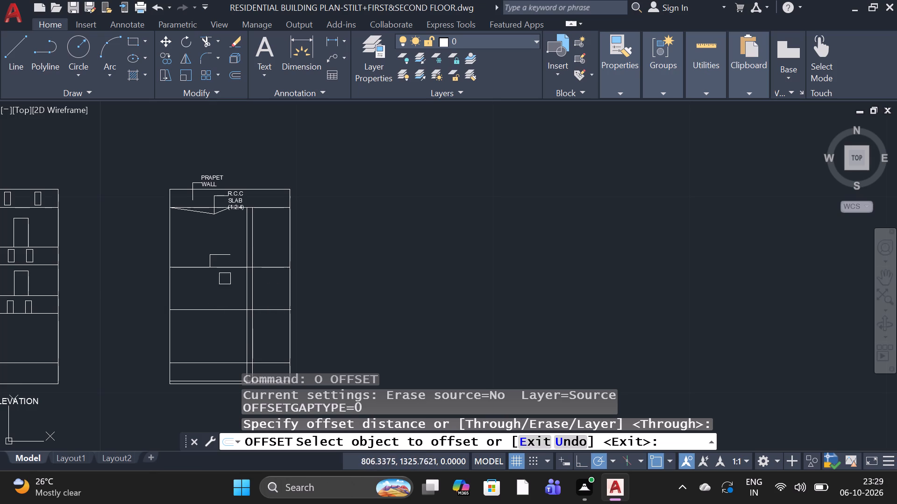
{"action": "scroll", "coordinate": [225, 278], "scroll_direction": "down", "scroll_amount": 1}
{"action": "left_click", "coordinate": [213, 298]}
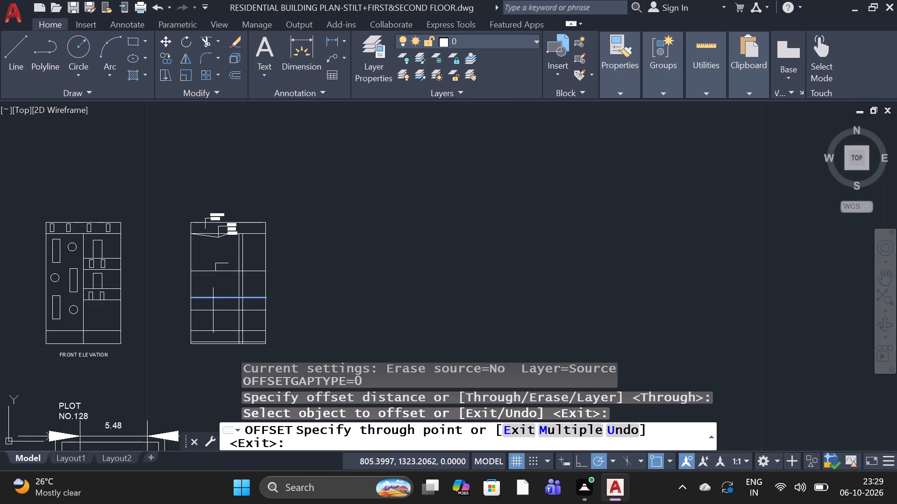
{"action": "left_click", "coordinate": [213, 310]}
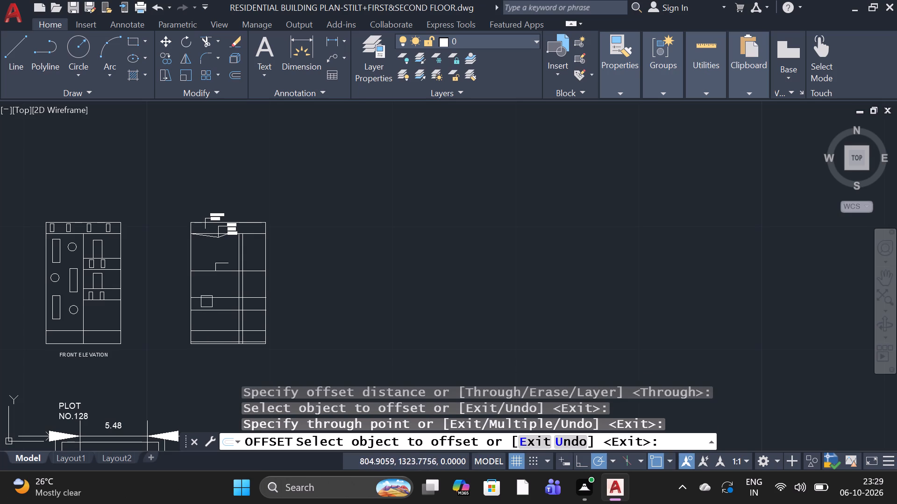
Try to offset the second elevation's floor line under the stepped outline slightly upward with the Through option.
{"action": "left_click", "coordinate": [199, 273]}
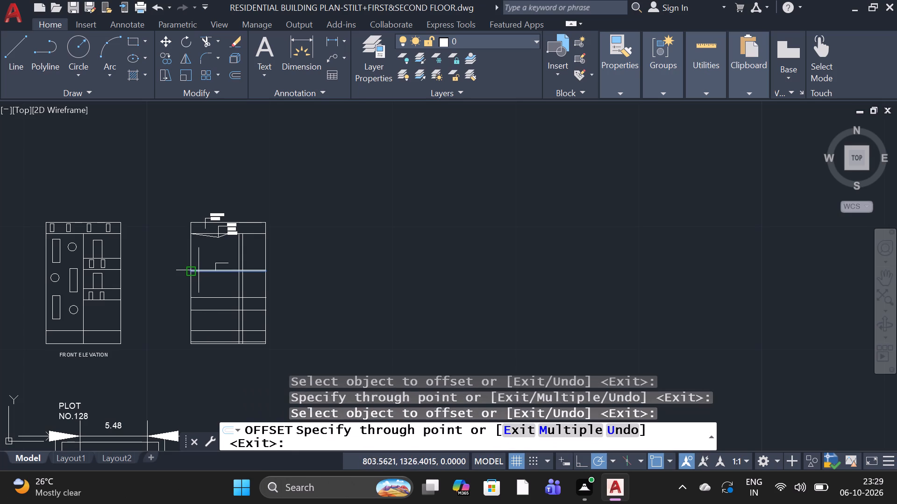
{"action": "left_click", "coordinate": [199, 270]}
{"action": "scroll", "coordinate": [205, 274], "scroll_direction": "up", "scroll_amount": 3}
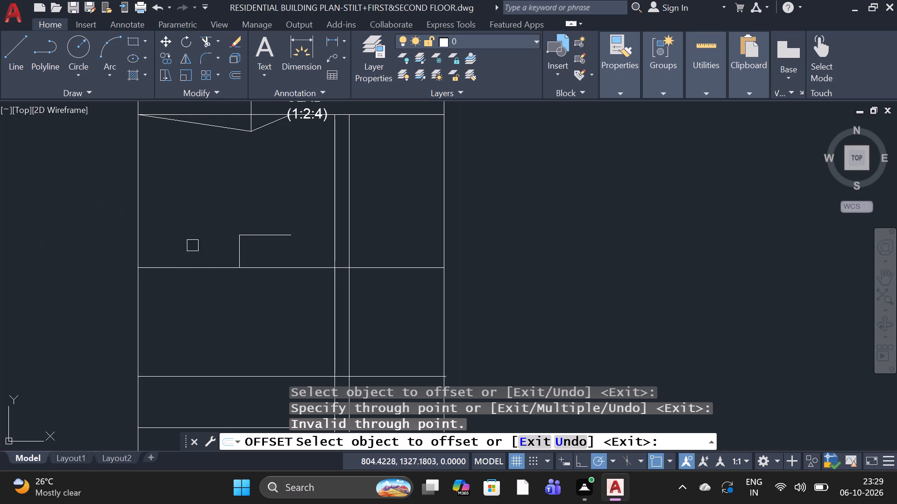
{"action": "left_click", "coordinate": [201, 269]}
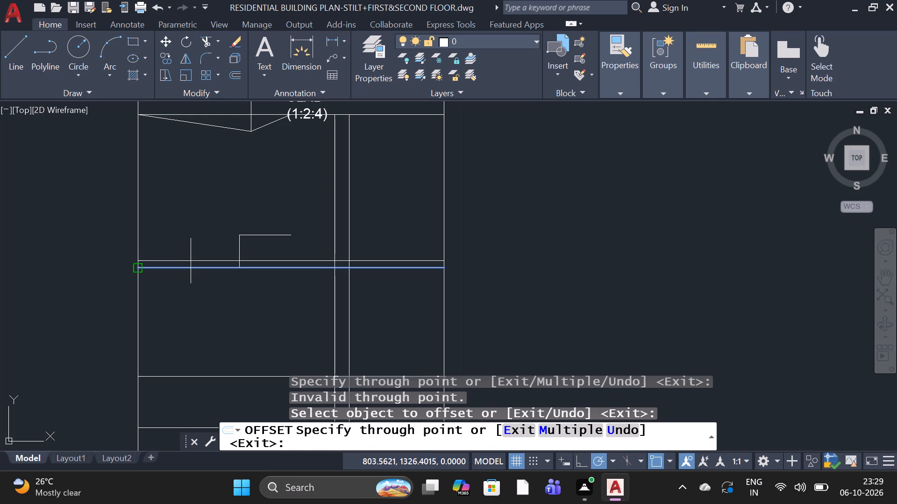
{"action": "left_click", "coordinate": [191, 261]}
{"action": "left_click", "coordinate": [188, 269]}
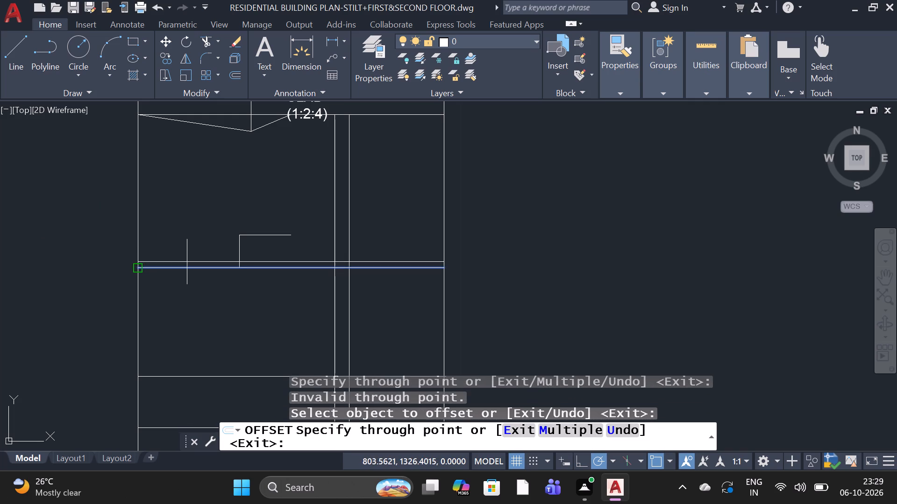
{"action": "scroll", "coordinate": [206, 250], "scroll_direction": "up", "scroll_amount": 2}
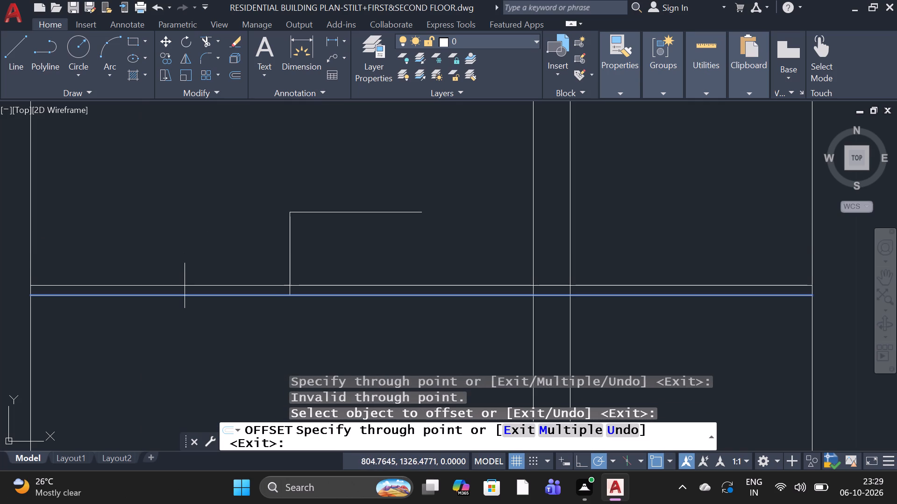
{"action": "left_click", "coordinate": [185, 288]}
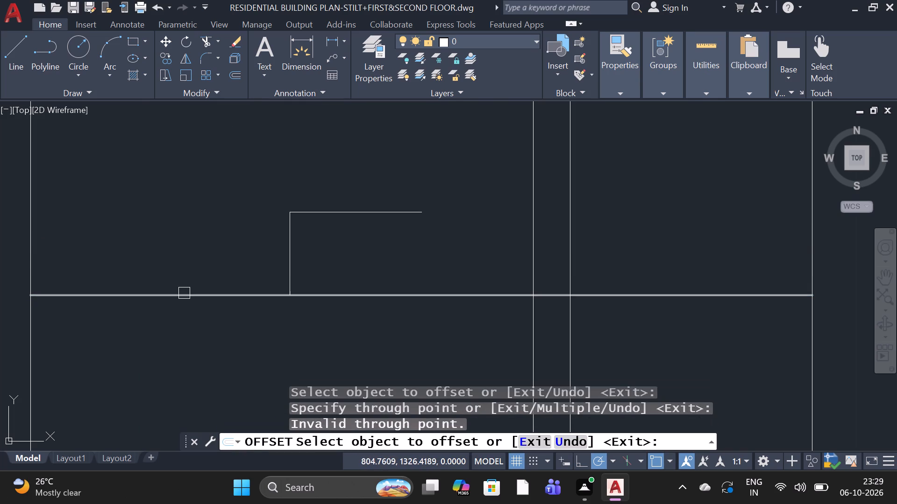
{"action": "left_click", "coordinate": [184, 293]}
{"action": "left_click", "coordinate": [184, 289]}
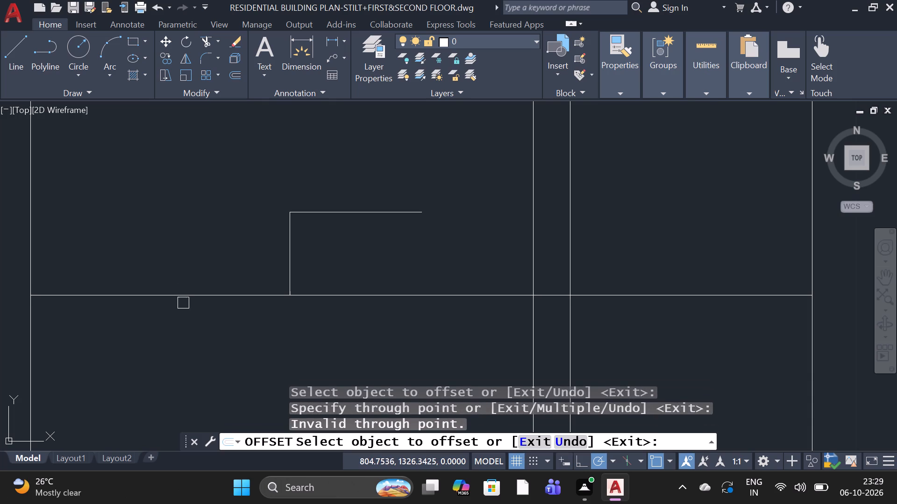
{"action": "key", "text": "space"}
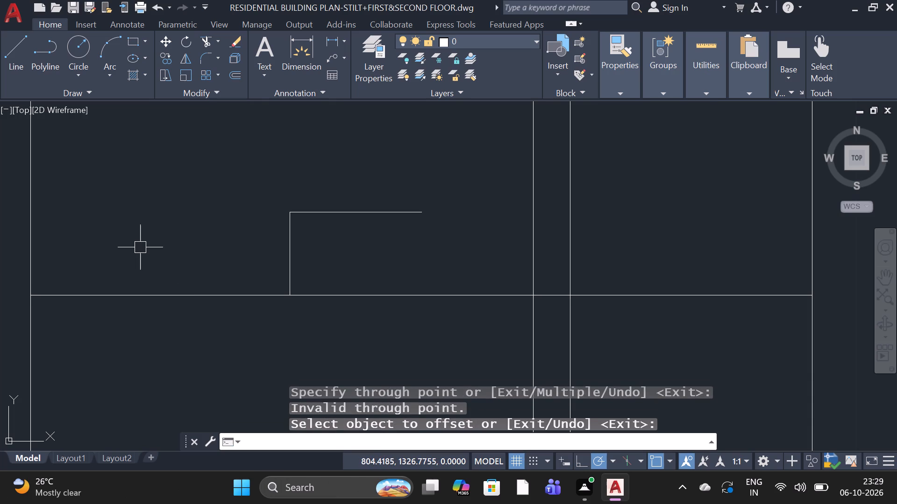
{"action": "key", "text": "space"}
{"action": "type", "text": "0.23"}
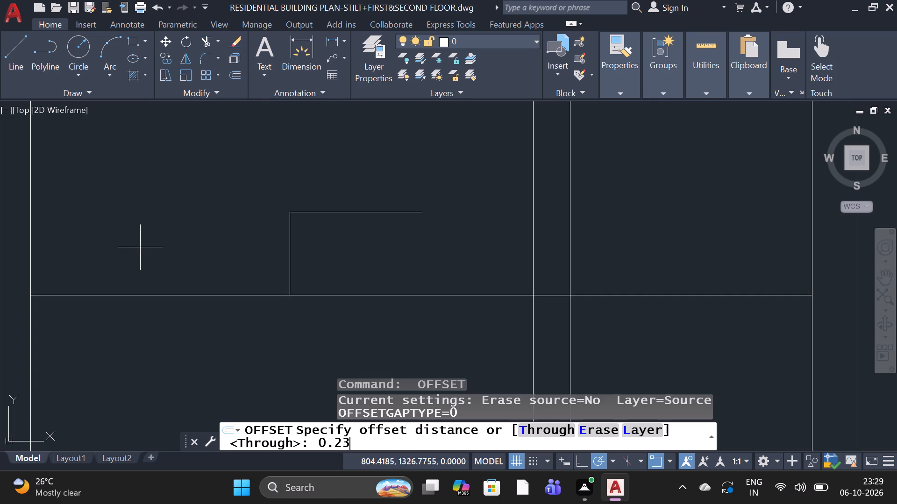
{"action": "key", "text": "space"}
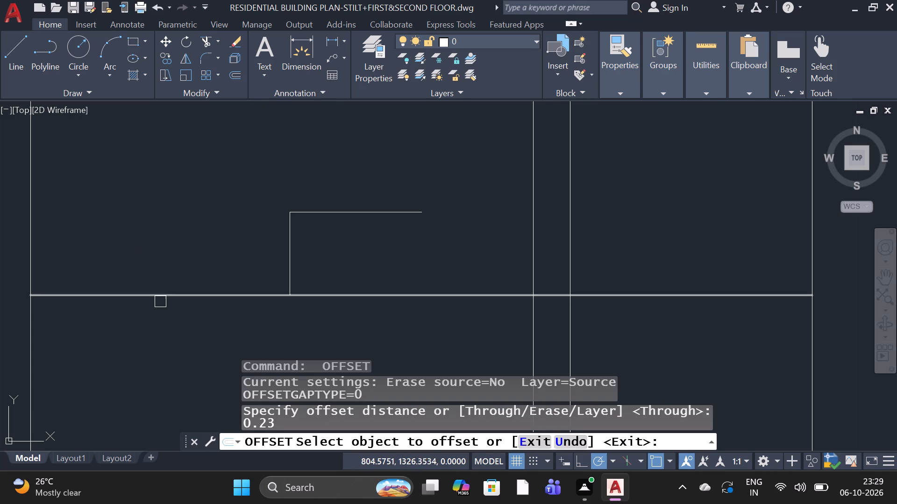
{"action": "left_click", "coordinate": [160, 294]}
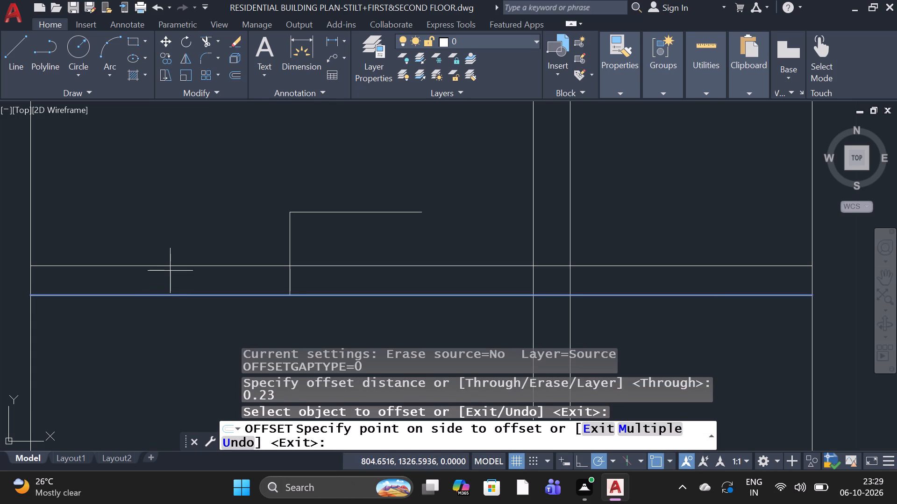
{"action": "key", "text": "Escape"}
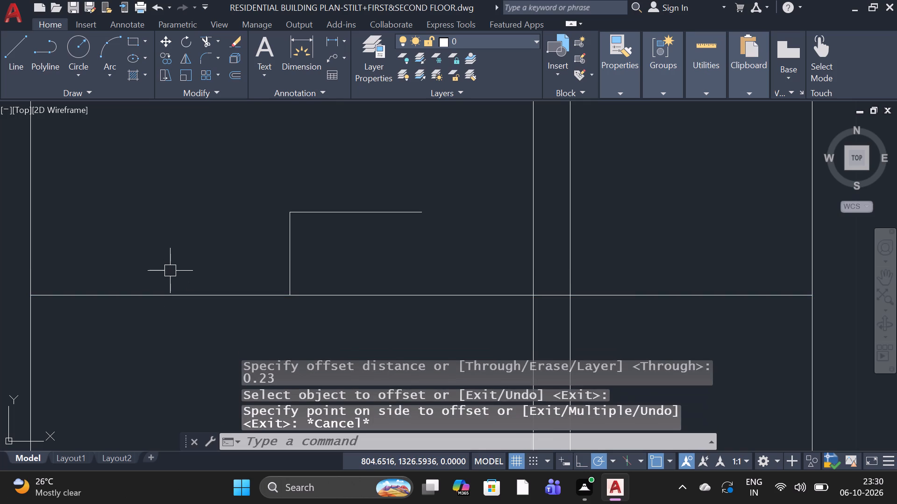
Offset the second elevation's floor line under the stepped outline and the lower floor line 0.0508 upward each.
{"action": "key", "text": "space"}
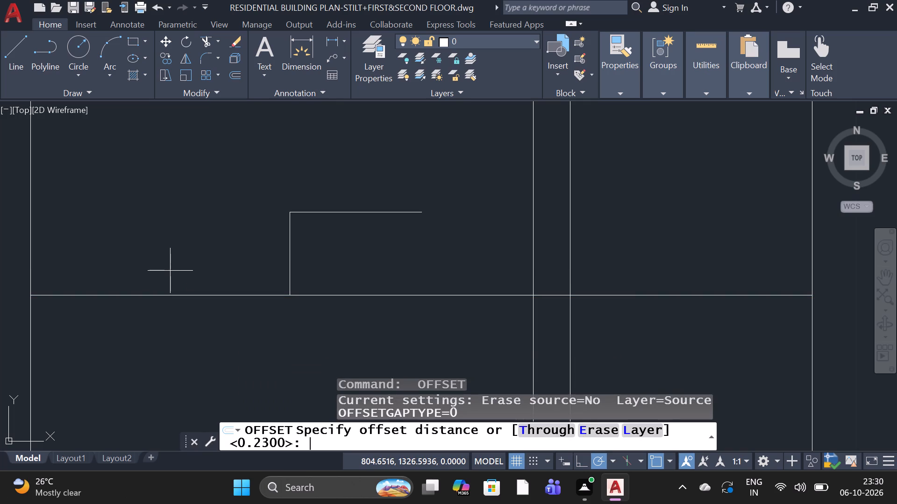
{"action": "key", "text": "0"}
{"action": "key", "text": "period"}
{"action": "key", "text": "0"}
{"action": "type", "text": "508"}
{"action": "key", "text": "space"}
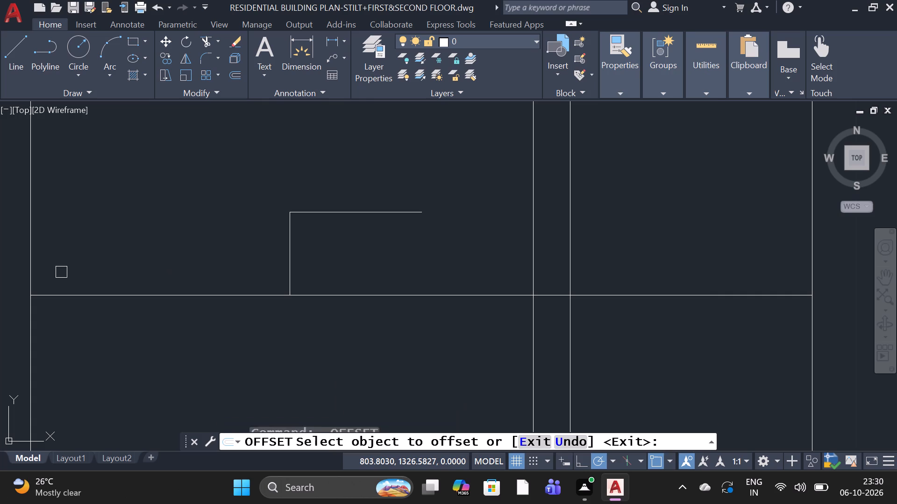
{"action": "left_click", "coordinate": [85, 294]}
{"action": "left_click", "coordinate": [87, 284]}
{"action": "scroll", "coordinate": [87, 258], "scroll_direction": "down", "scroll_amount": 3}
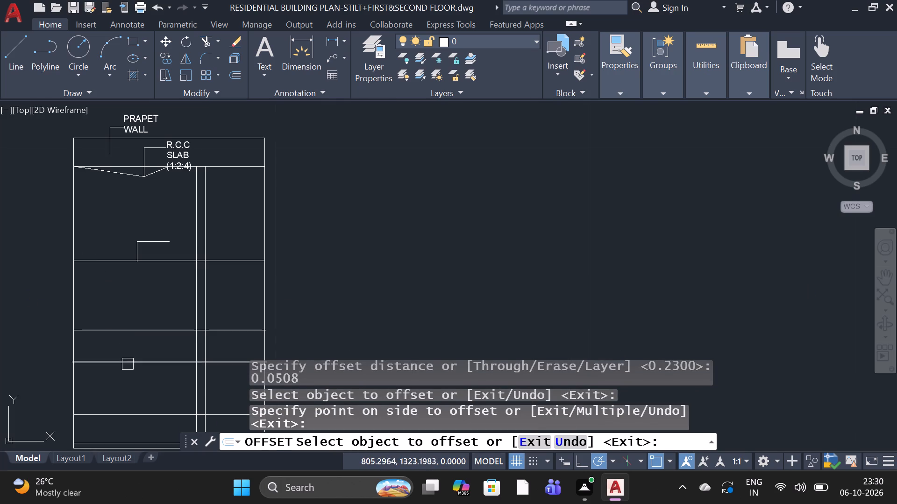
{"action": "left_click_drag", "start_coordinate": [124, 361], "coordinate": [123, 357]}
{"action": "left_click", "coordinate": [122, 346]}
{"action": "scroll", "coordinate": [129, 319], "scroll_direction": "down", "scroll_amount": 2}
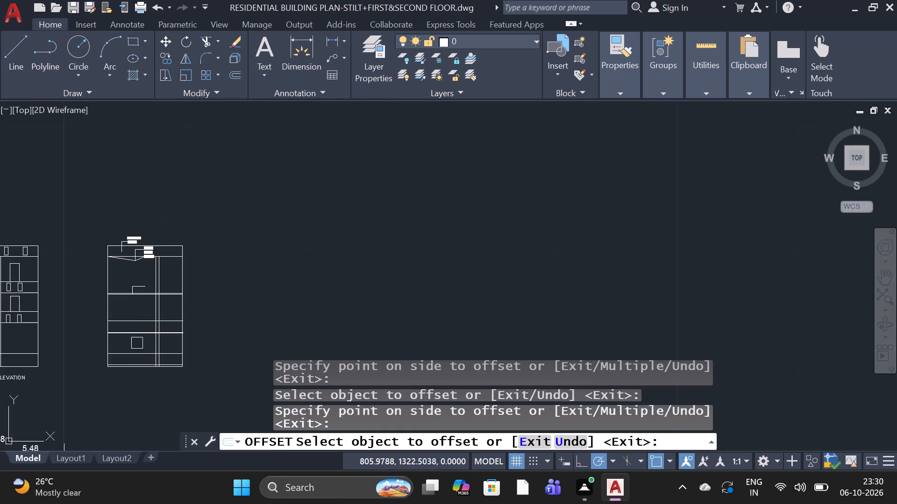
{"action": "key", "text": "Escape"}
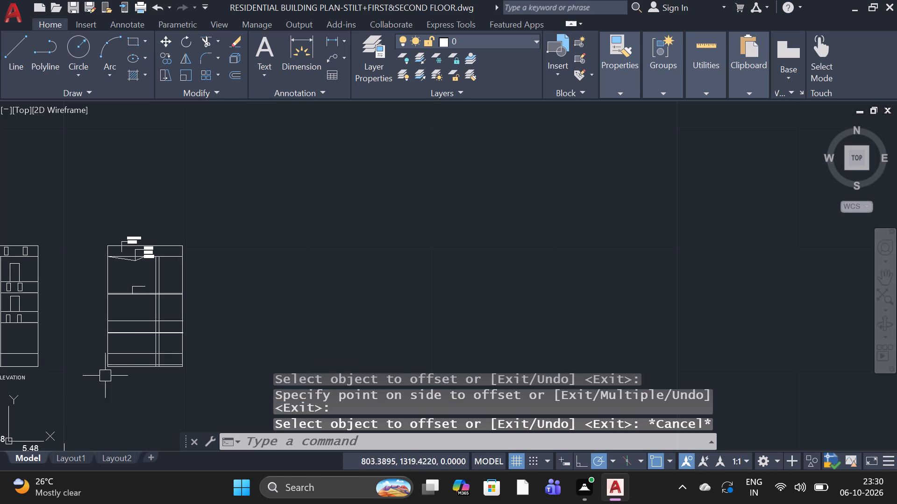
Erase the single horizontal lines directly above and below the lower closely spaced floor pair in the second elevation.
{"action": "left_click", "coordinate": [122, 321]}
{"action": "key", "text": "Delete"}
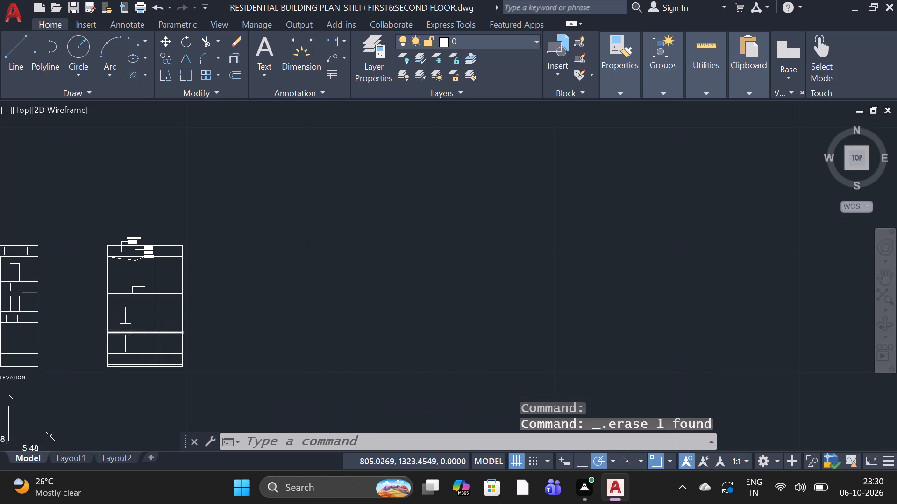
{"action": "scroll", "coordinate": [131, 299], "scroll_direction": "down", "scroll_amount": 2}
{"action": "scroll", "coordinate": [132, 329], "scroll_direction": "up", "scroll_amount": 4}
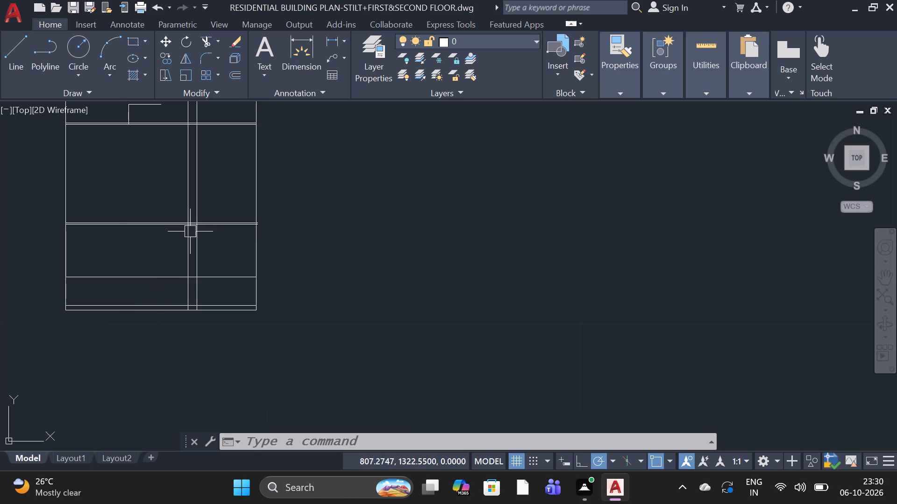
{"action": "scroll", "coordinate": [208, 202], "scroll_direction": "down", "scroll_amount": 3}
{"action": "scroll", "coordinate": [208, 205], "scroll_direction": "up", "scroll_amount": 2}
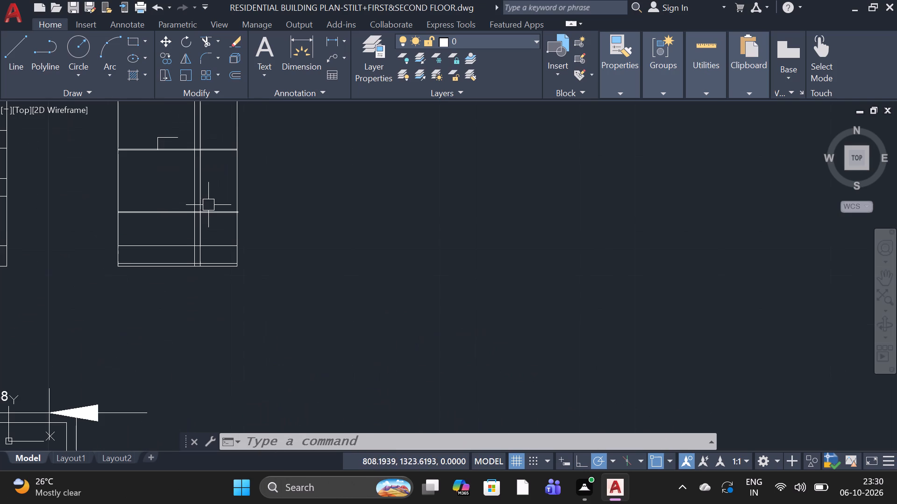
{"action": "scroll", "coordinate": [208, 205], "scroll_direction": "down", "scroll_amount": 2}
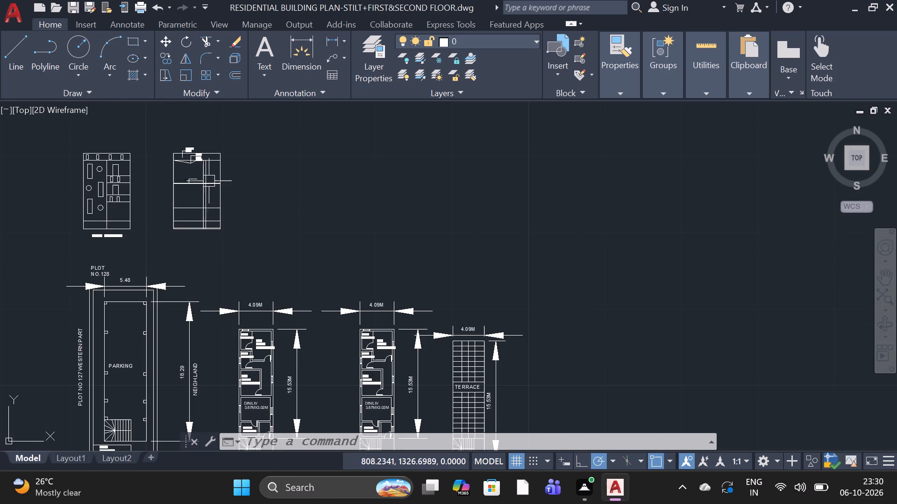
{"action": "scroll", "coordinate": [213, 227], "scroll_direction": "up", "scroll_amount": 1}
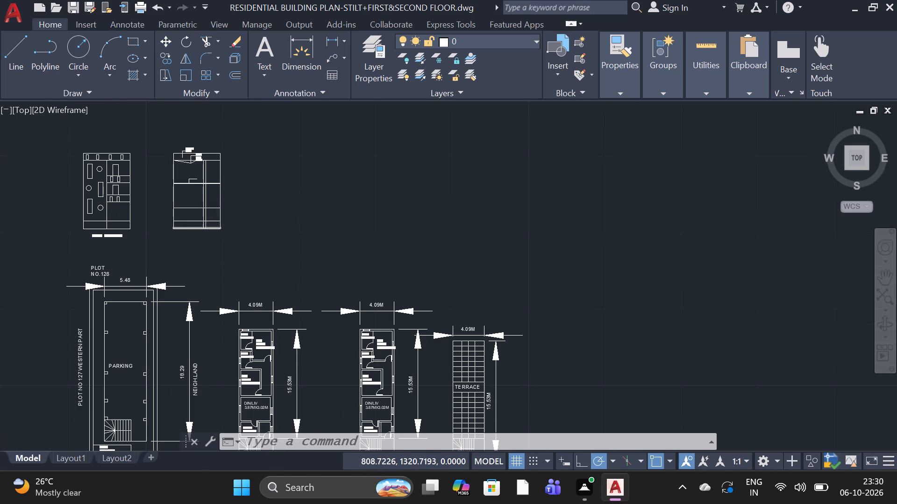
{"action": "scroll", "coordinate": [211, 213], "scroll_direction": "down", "scroll_amount": 1}
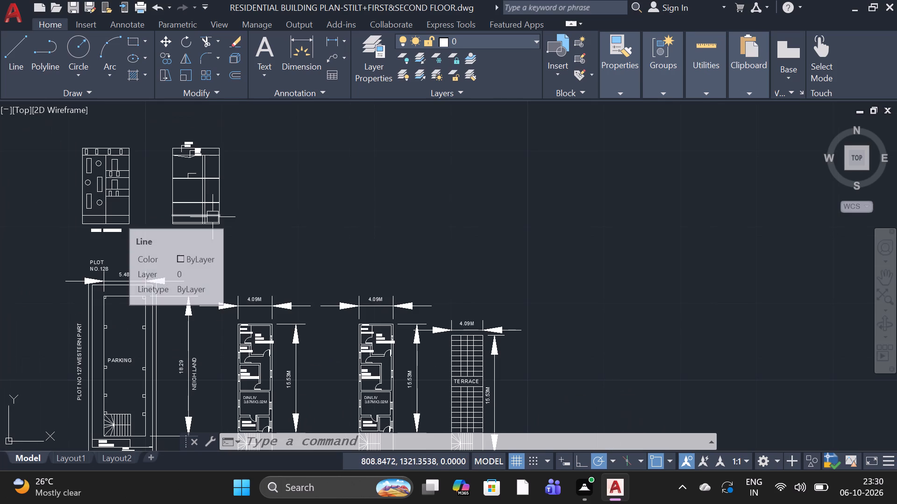
{"action": "left_click", "coordinate": [213, 217]}
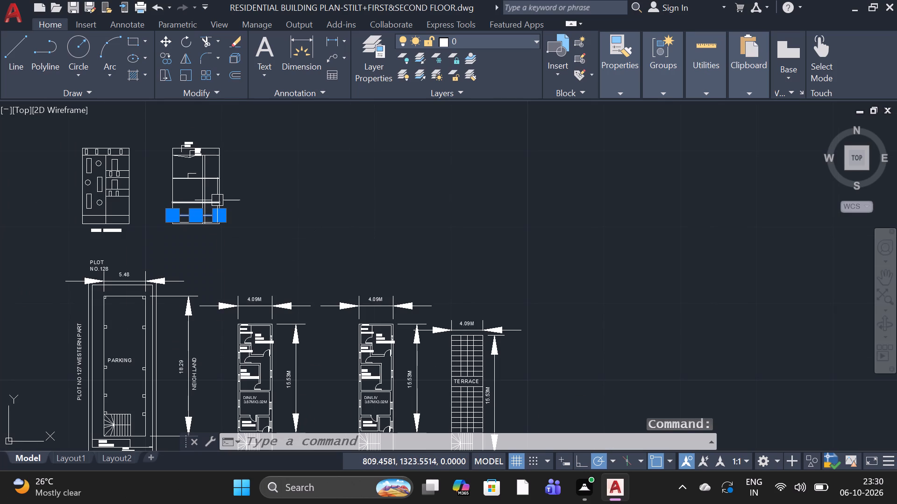
{"action": "key", "text": "Delete"}
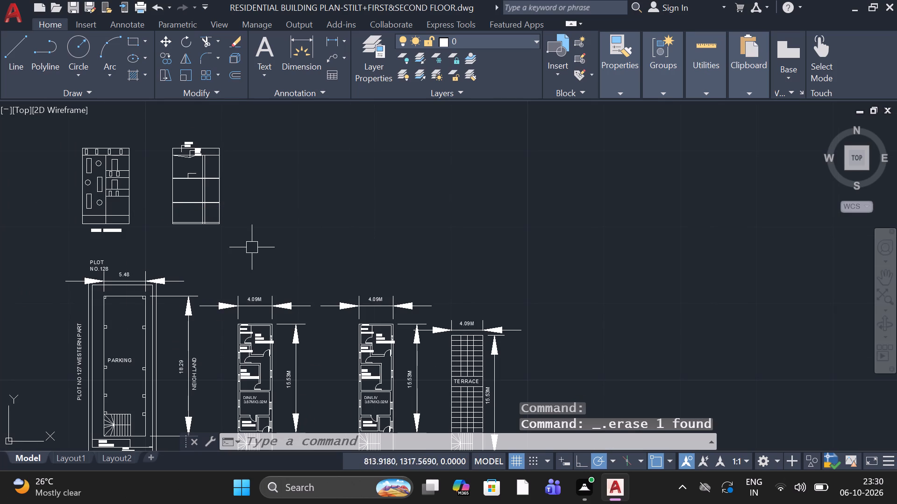
Erase the horizontal line just above the second elevation's base line.
{"action": "scroll", "coordinate": [219, 249], "scroll_direction": "down", "scroll_amount": 1}
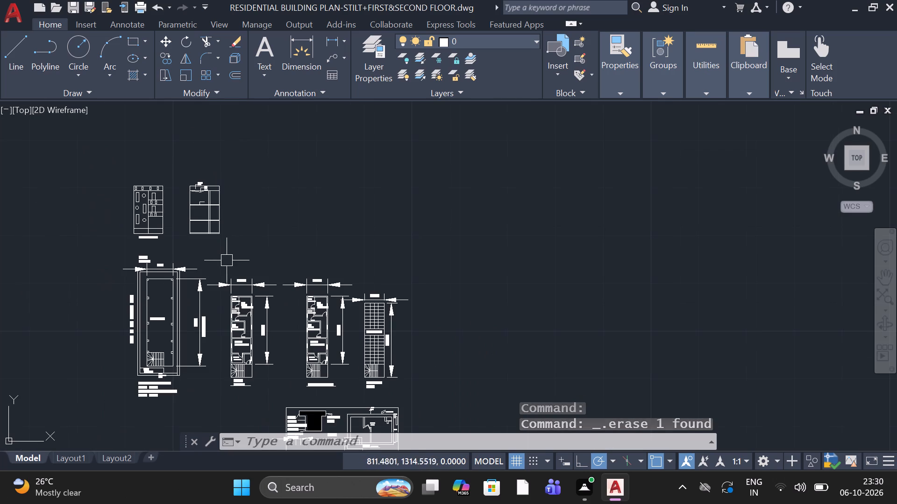
{"action": "scroll", "coordinate": [213, 238], "scroll_direction": "up", "scroll_amount": 4}
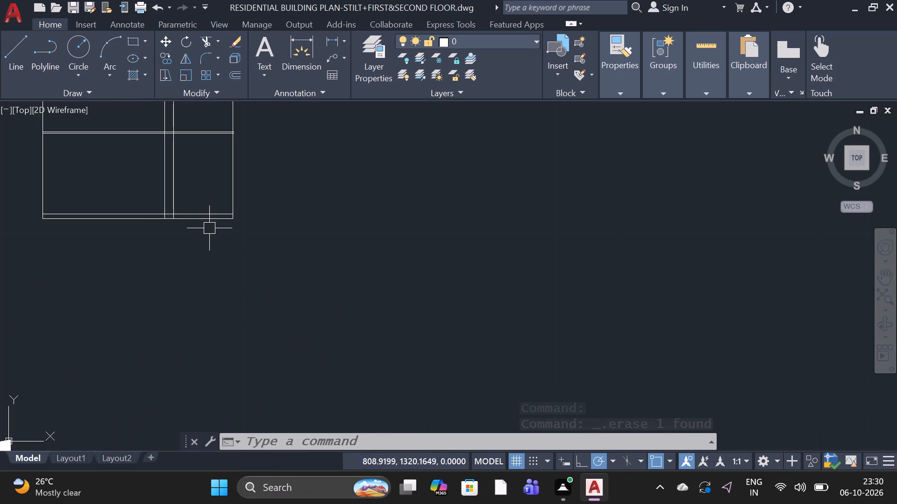
{"action": "left_click", "coordinate": [134, 210]}
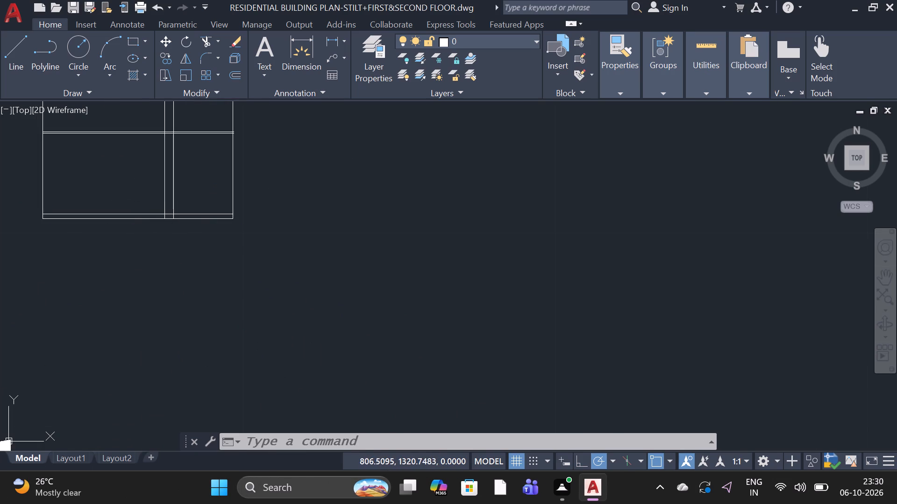
{"action": "key", "text": "Delete"}
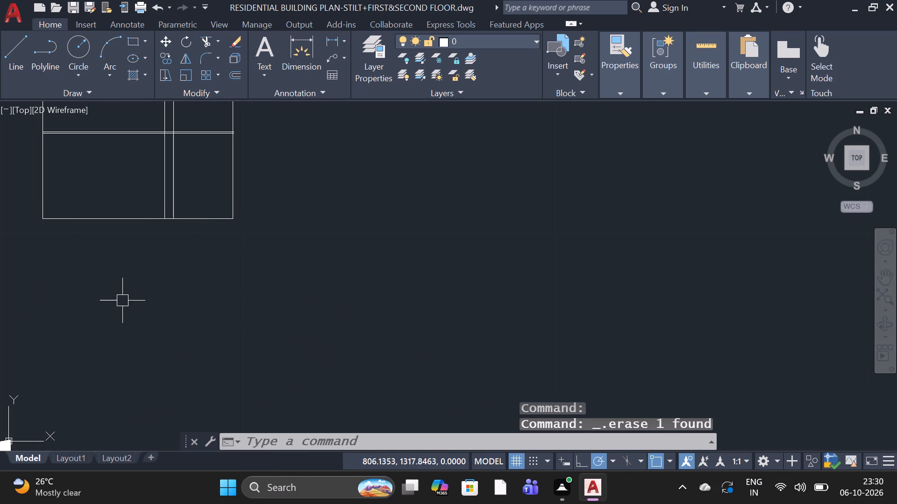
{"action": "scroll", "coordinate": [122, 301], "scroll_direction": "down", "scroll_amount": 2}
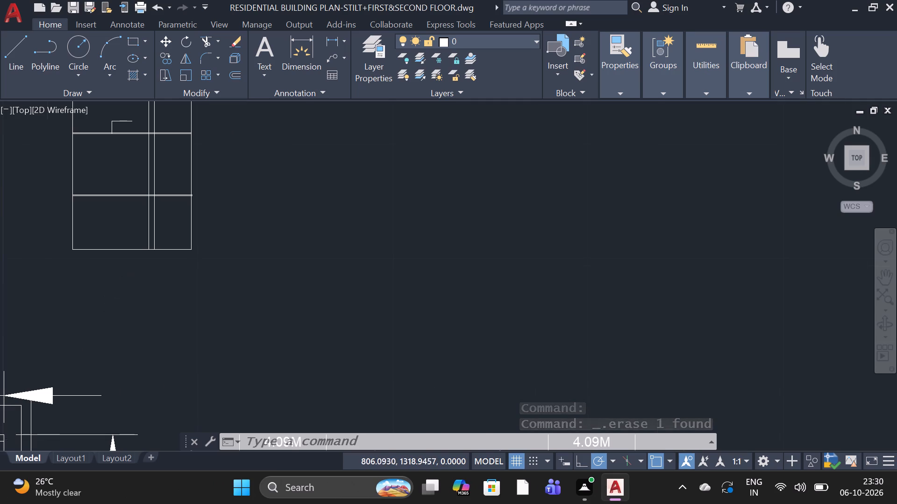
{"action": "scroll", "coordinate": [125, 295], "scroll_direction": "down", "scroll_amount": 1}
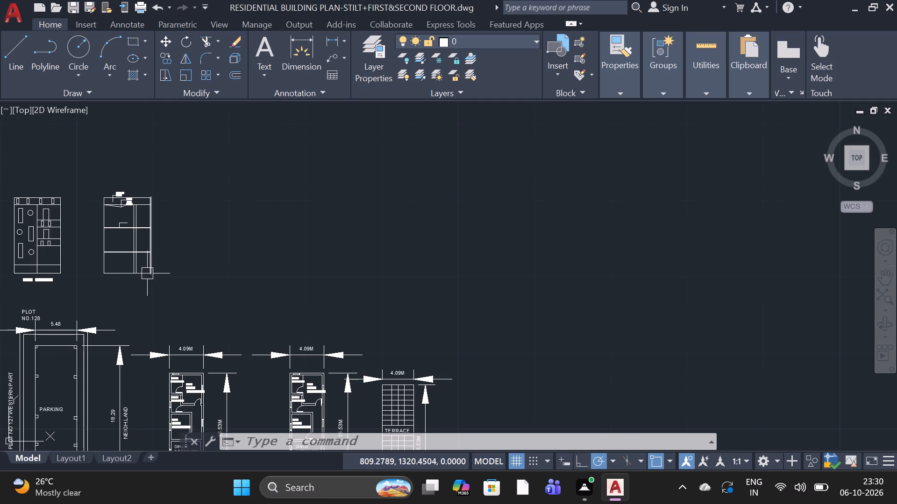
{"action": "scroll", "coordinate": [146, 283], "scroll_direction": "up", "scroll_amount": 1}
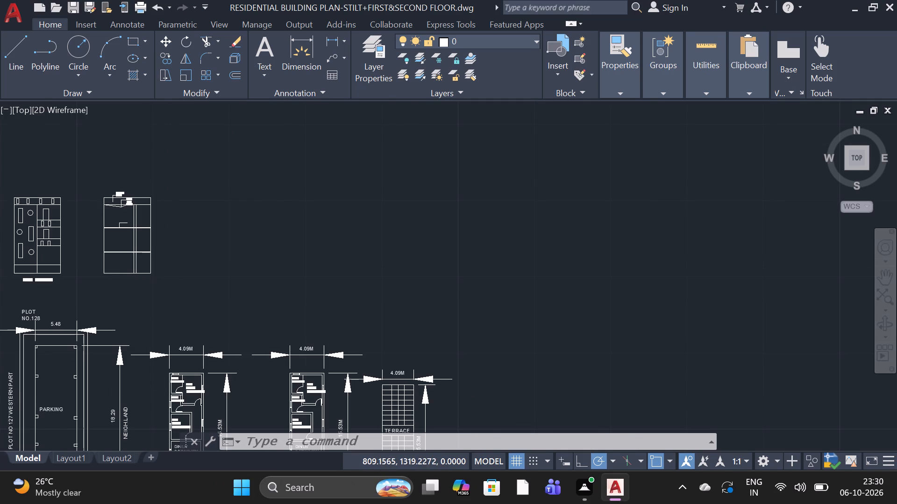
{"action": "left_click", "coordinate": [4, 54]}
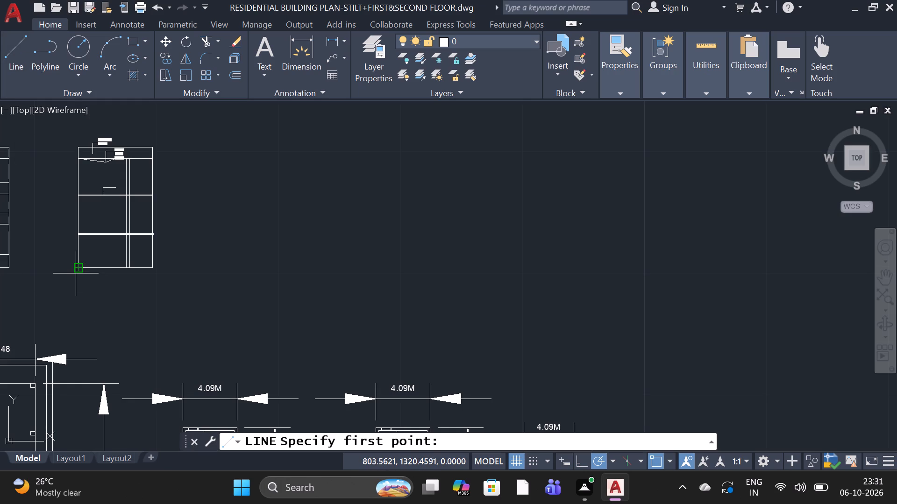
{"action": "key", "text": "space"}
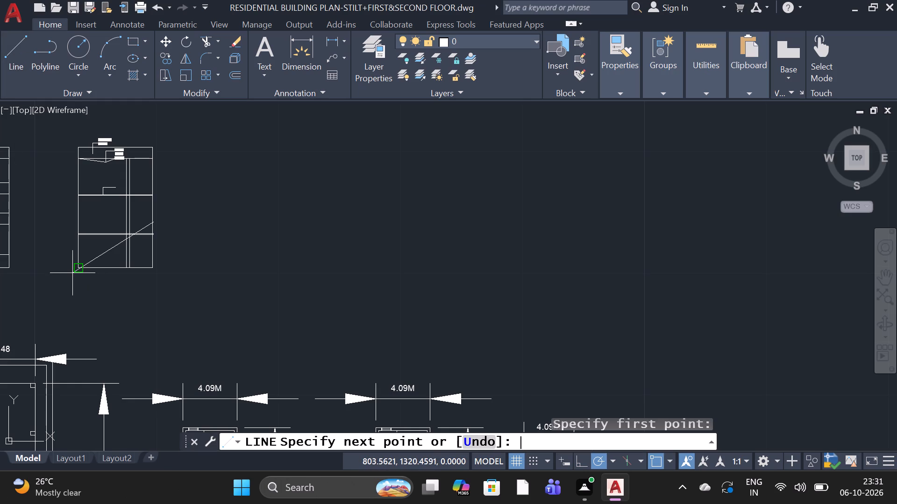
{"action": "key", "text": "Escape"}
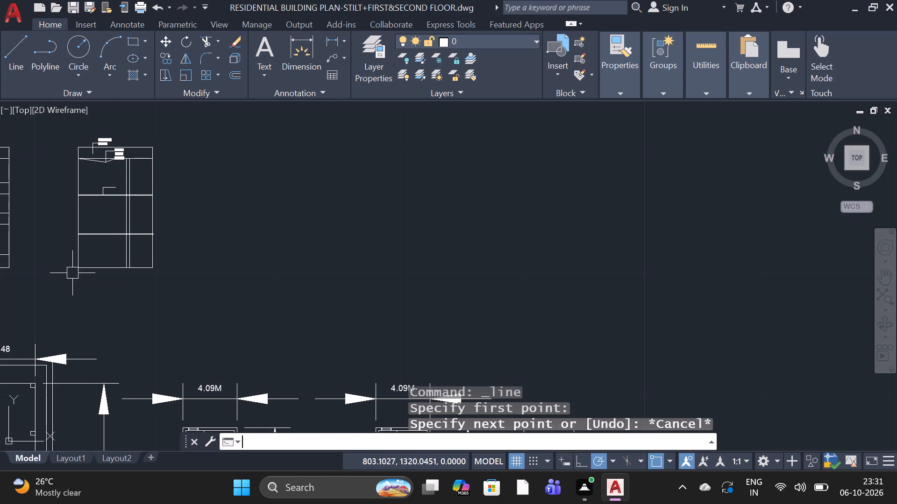
Offset the second elevation's base line 0.0508 upward.
{"action": "type", "text": "O"}
{"action": "key", "text": "space"}
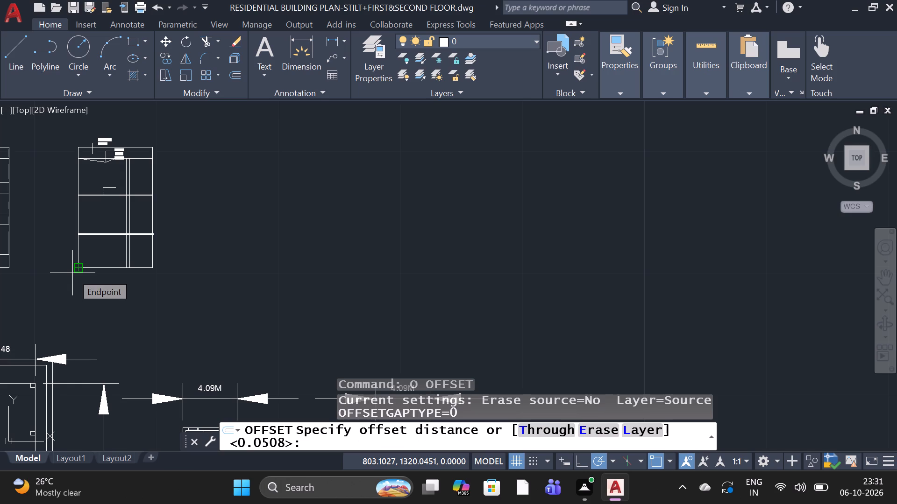
{"action": "key", "text": "space"}
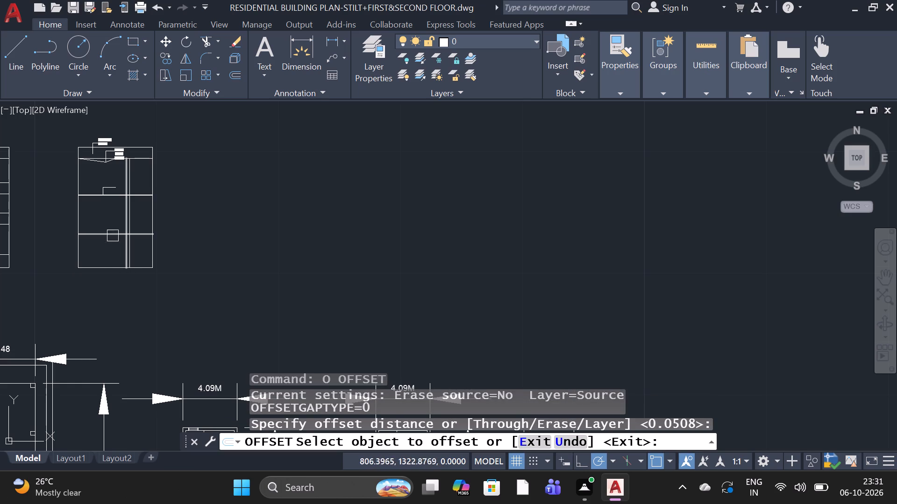
{"action": "scroll", "coordinate": [93, 198], "scroll_direction": "up", "scroll_amount": 3}
{"action": "scroll", "coordinate": [95, 198], "scroll_direction": "down", "scroll_amount": 2}
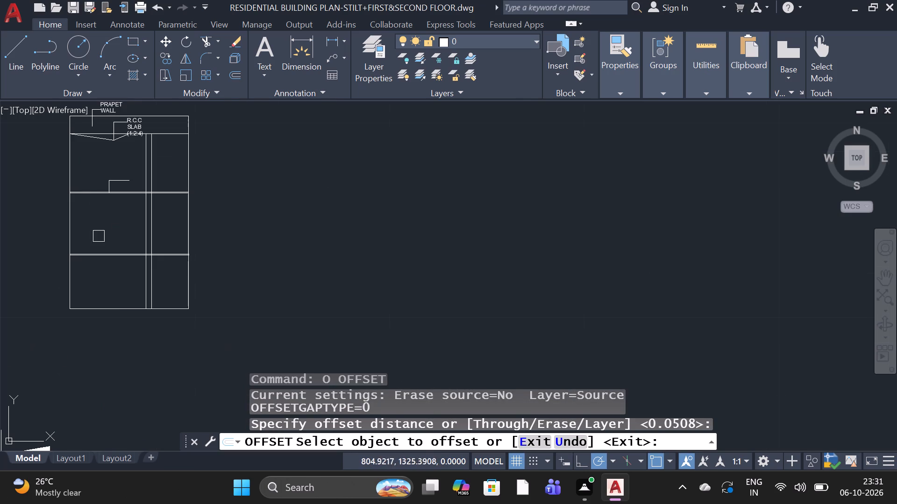
{"action": "left_click", "coordinate": [115, 311]}
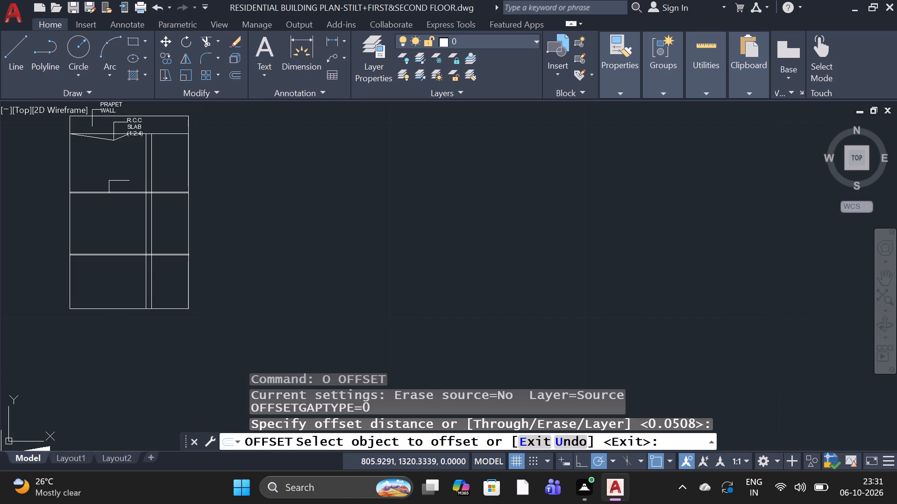
{"action": "left_click", "coordinate": [115, 315]}
{"action": "key", "text": "space"}
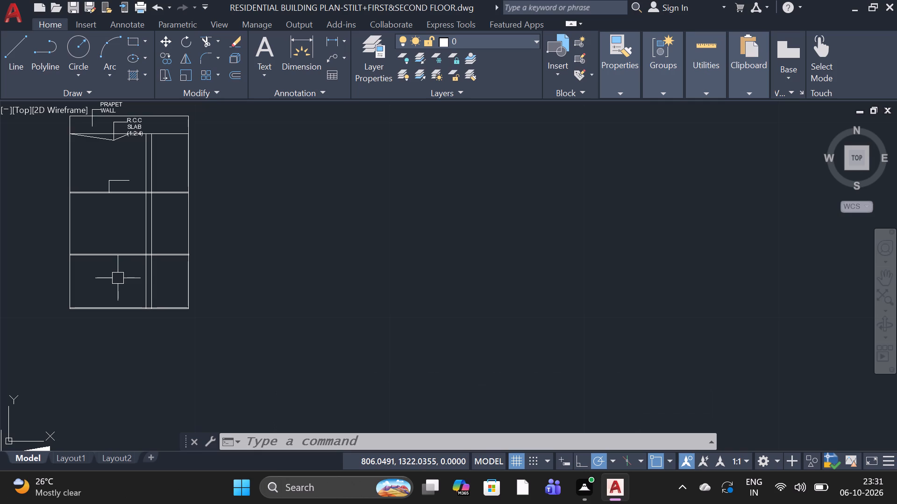
Offset the second elevation's base line 0.914 downward to form a line below the building.
{"action": "type", "text": "O"}
{"action": "key", "text": "space"}
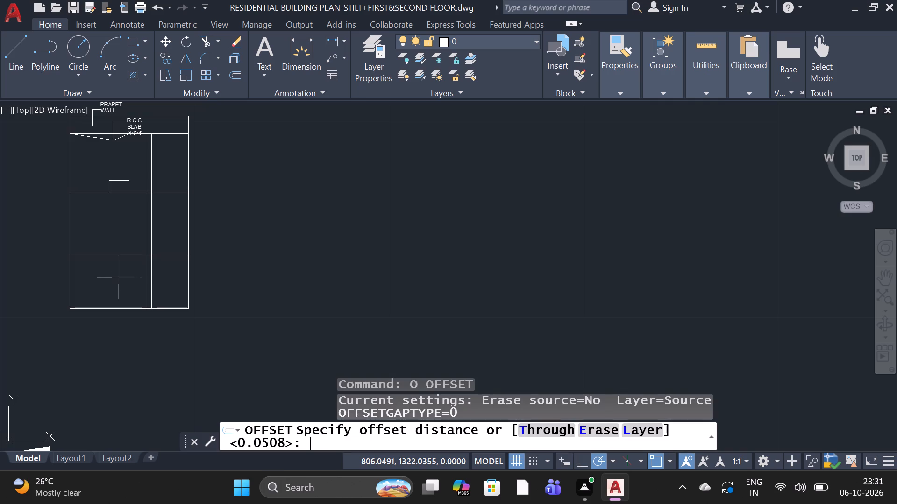
{"action": "type", "text": "0."}
{"action": "key", "text": "9"}
{"action": "type", "text": "14"}
{"action": "key", "text": "space"}
{"action": "scroll", "coordinate": [157, 320], "scroll_direction": "up", "scroll_amount": 3}
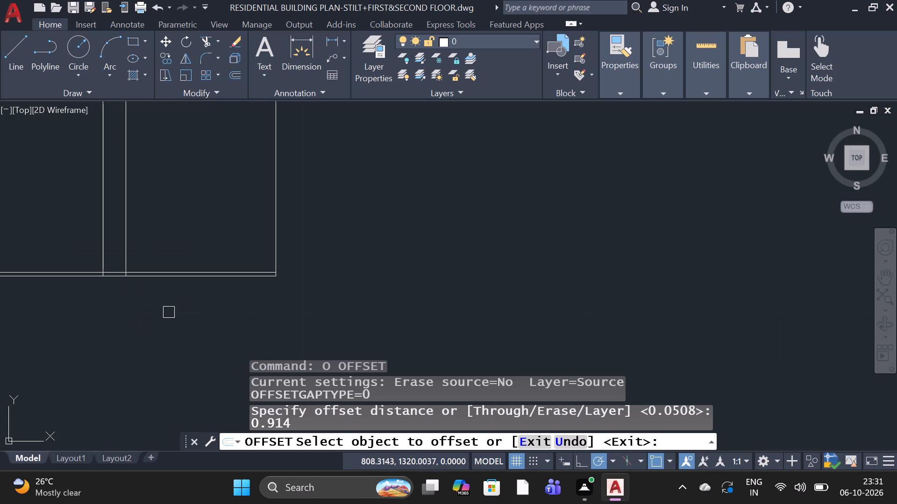
{"action": "scroll", "coordinate": [156, 276], "scroll_direction": "up", "scroll_amount": 4}
{"action": "left_click", "coordinate": [156, 276]}
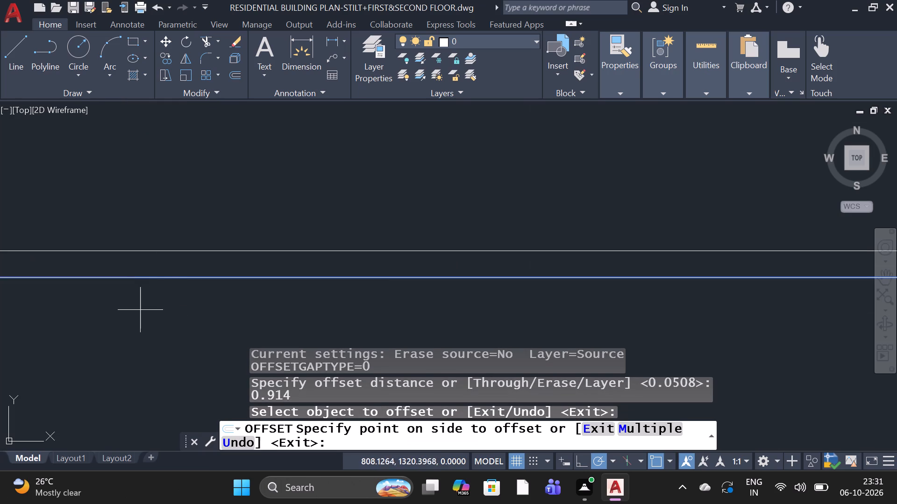
{"action": "left_click", "coordinate": [139, 319]}
{"action": "scroll", "coordinate": [199, 205], "scroll_direction": "down", "scroll_amount": 4}
{"action": "scroll", "coordinate": [225, 242], "scroll_direction": "down", "scroll_amount": 2}
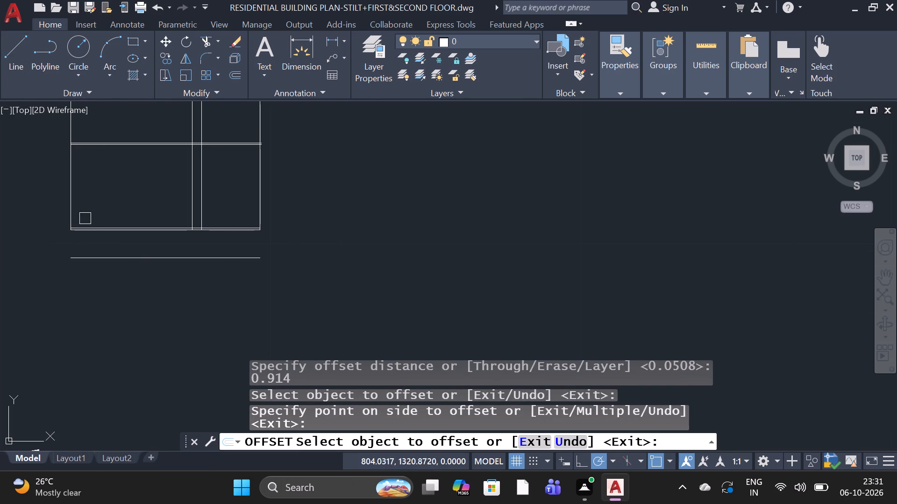
{"action": "scroll", "coordinate": [71, 230], "scroll_direction": "up", "scroll_amount": 3}
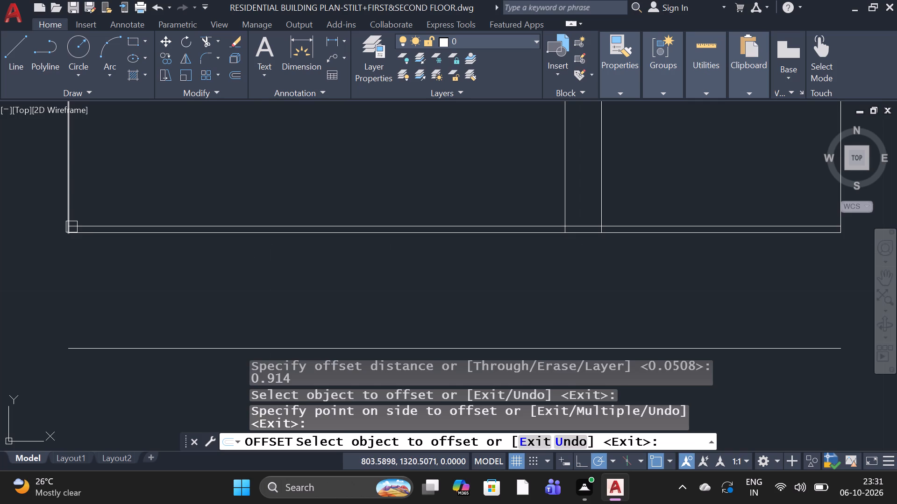
{"action": "key", "text": "space"}
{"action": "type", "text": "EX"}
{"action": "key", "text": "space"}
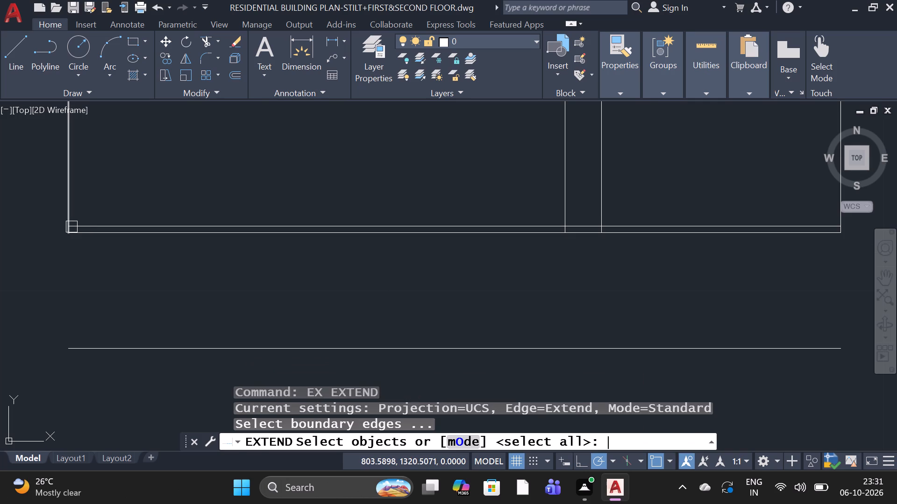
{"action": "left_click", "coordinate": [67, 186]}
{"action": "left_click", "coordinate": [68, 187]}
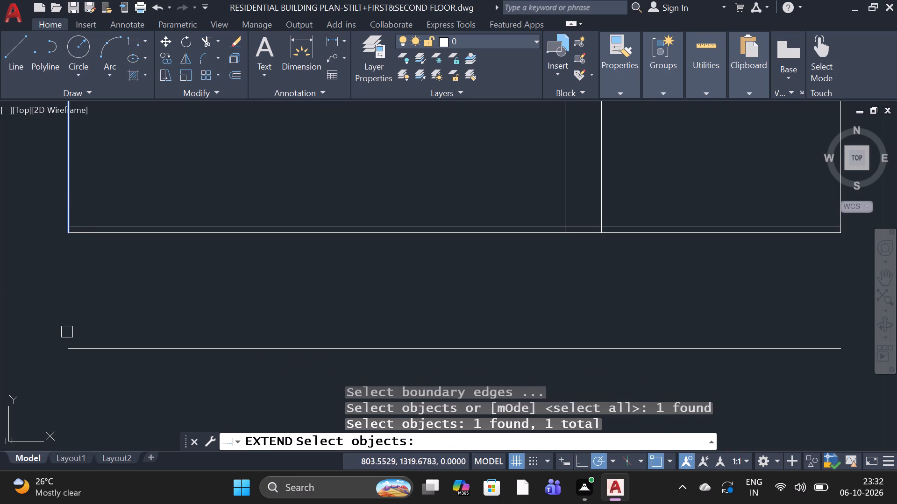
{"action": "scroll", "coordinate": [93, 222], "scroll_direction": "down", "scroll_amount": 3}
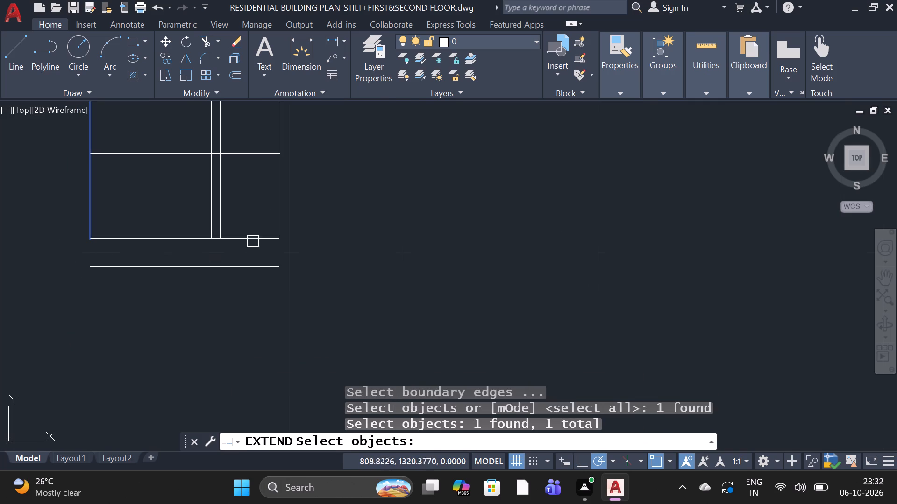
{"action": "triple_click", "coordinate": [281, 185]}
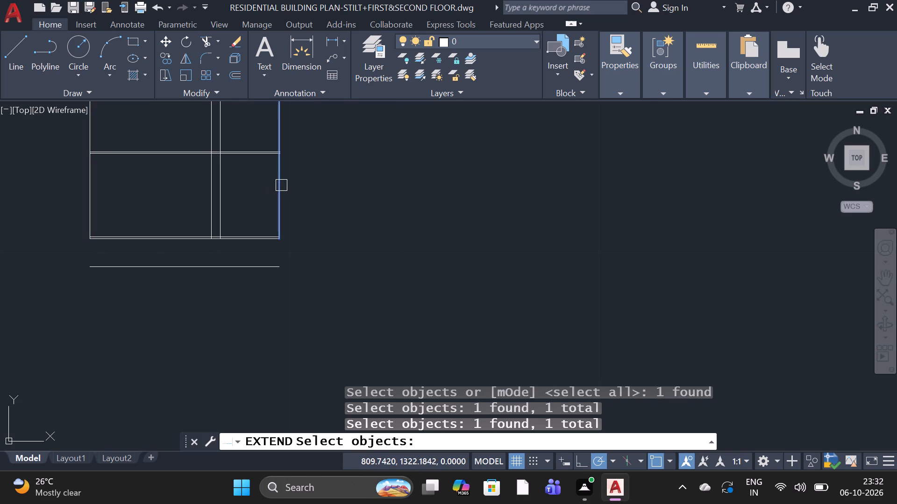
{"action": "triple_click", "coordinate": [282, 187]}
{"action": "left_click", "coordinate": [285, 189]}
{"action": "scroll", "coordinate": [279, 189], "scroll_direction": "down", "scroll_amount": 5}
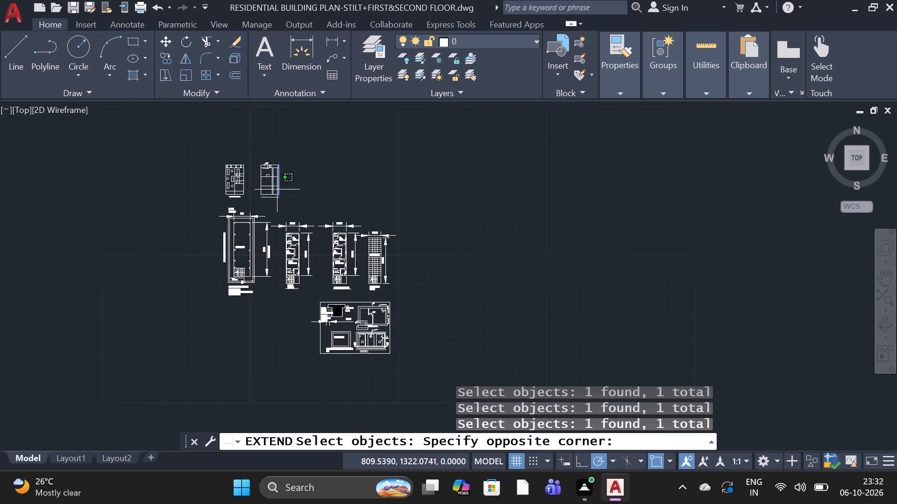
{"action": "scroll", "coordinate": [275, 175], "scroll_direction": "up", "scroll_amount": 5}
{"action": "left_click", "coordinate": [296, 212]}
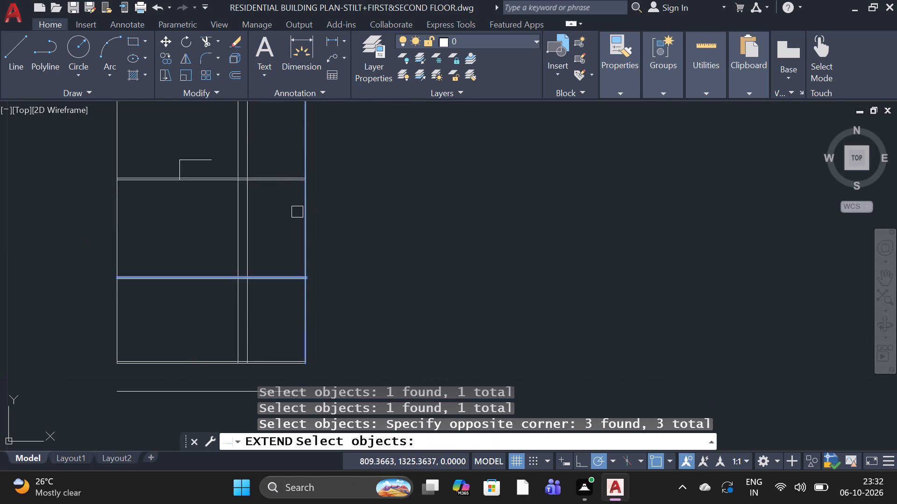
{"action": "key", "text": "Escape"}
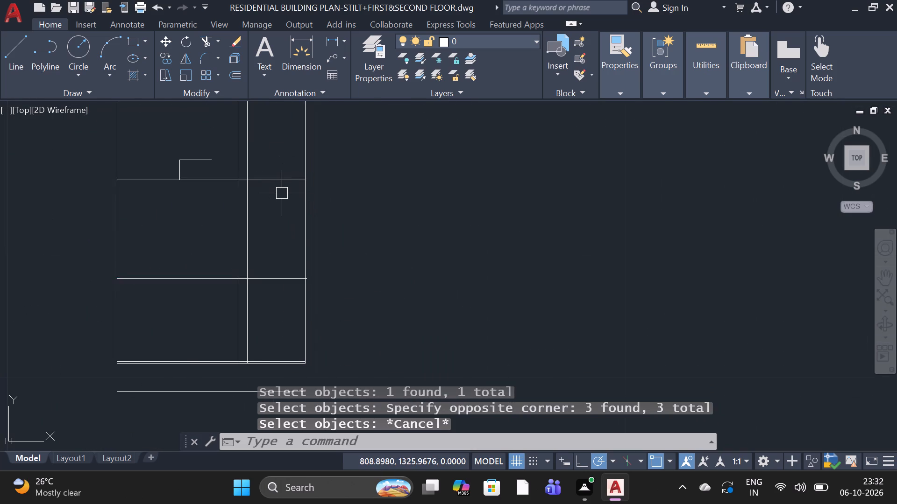
Draw a vertical 0.914 line from the left end of the new lower line up to the base line's left corner.
{"action": "left_click", "coordinate": [18, 45]}
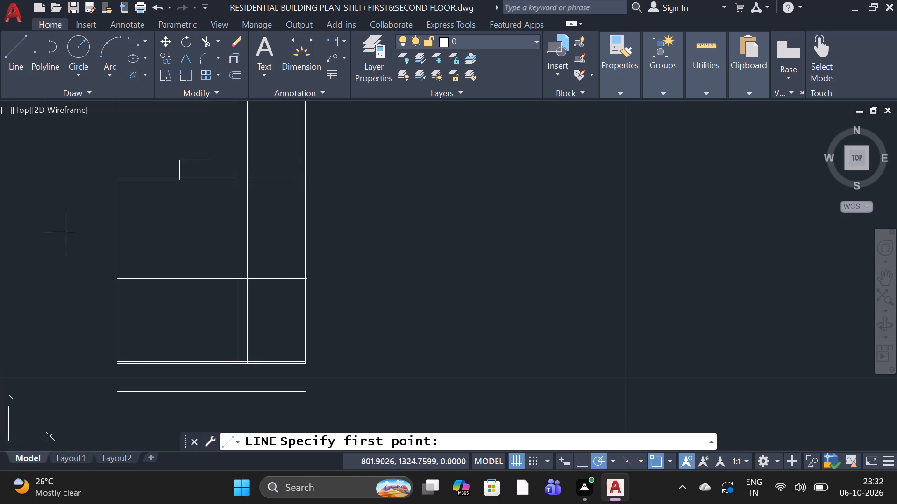
{"action": "left_click", "coordinate": [113, 393]}
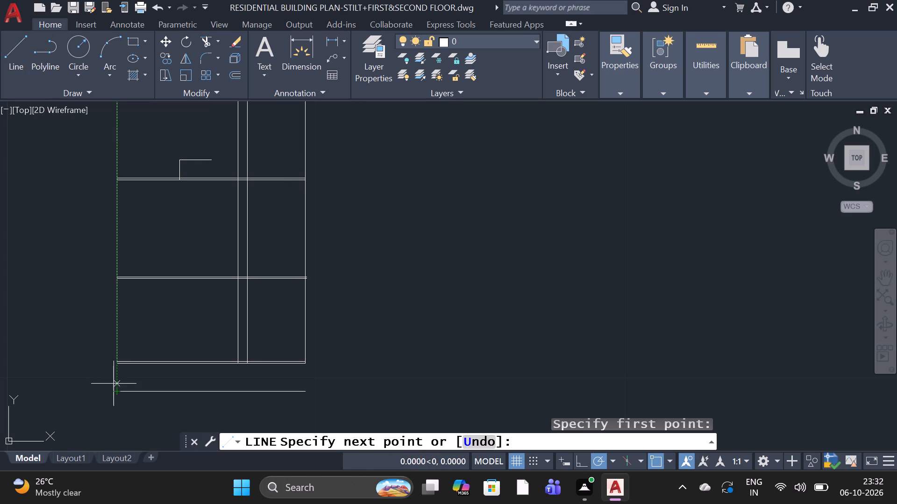
{"action": "scroll", "coordinate": [113, 370], "scroll_direction": "up", "scroll_amount": 3}
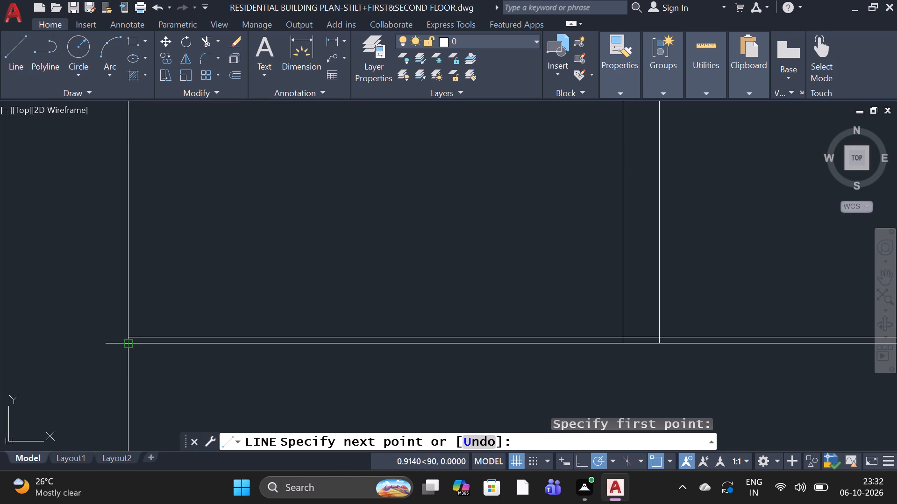
{"action": "scroll", "coordinate": [124, 345], "scroll_direction": "up", "scroll_amount": 2}
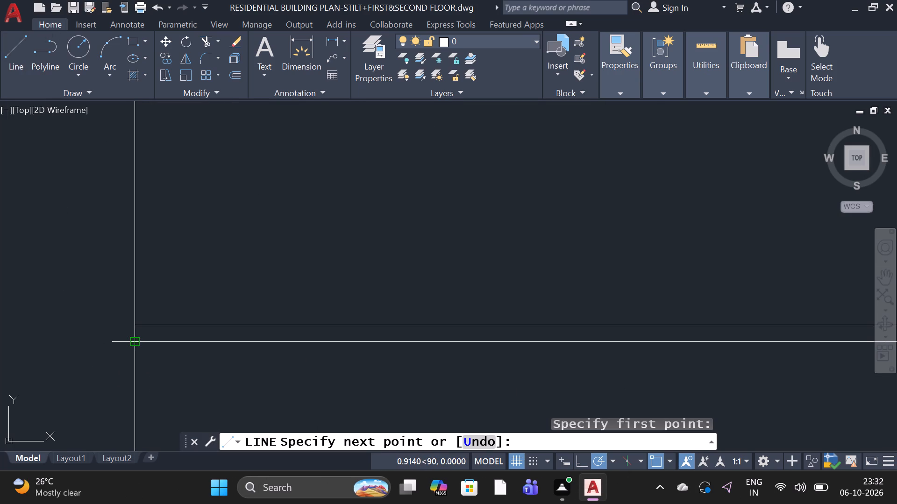
{"action": "left_click", "coordinate": [133, 343]}
{"action": "key", "text": "space"}
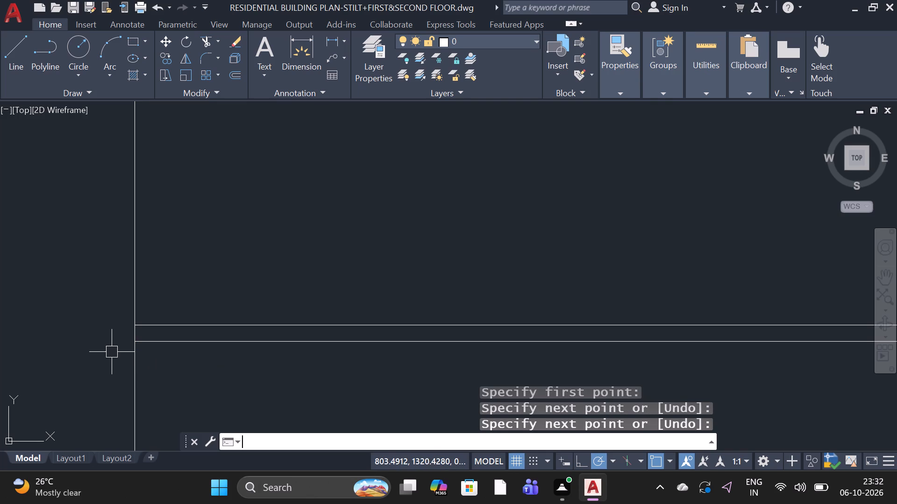
Draw a vertical 0.914 line from the right end of the lower line up to the base line's right corner.
{"action": "scroll", "coordinate": [160, 350], "scroll_direction": "down", "scroll_amount": 3}
{"action": "scroll", "coordinate": [193, 319], "scroll_direction": "down", "scroll_amount": 1}
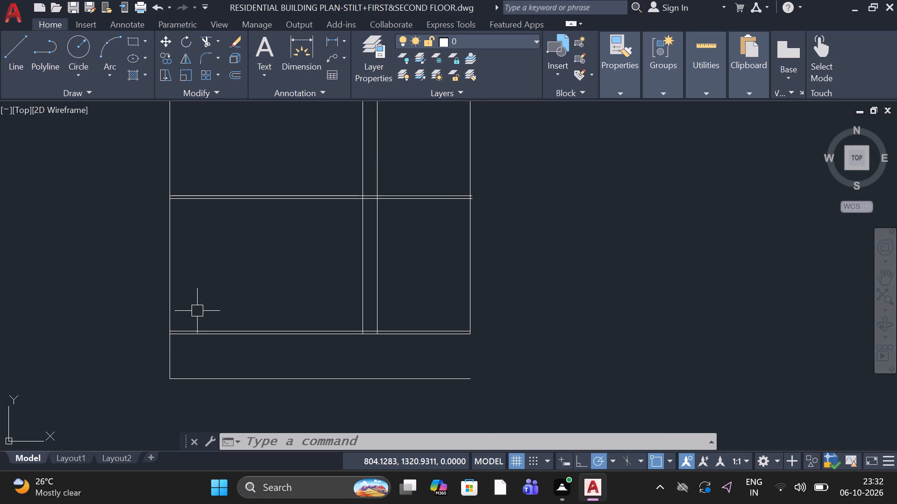
{"action": "left_click", "coordinate": [20, 65]}
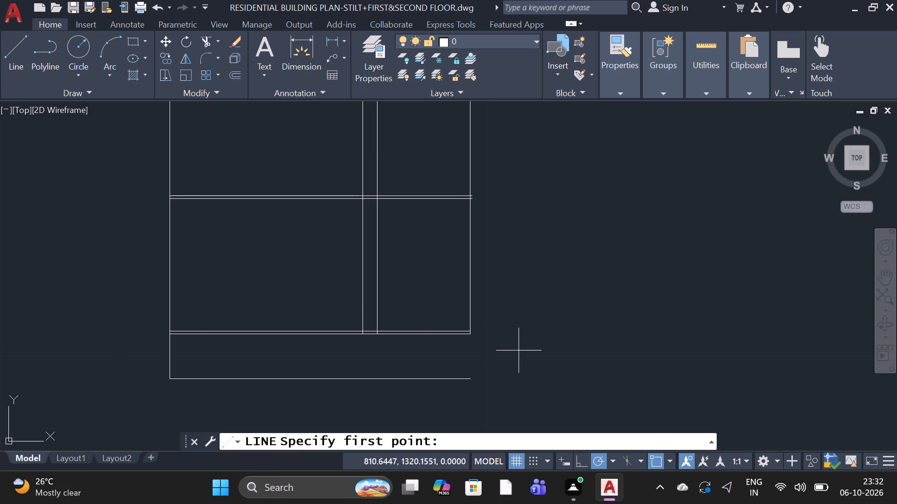
{"action": "left_click", "coordinate": [471, 382]}
{"action": "scroll", "coordinate": [466, 350], "scroll_direction": "up", "scroll_amount": 1}
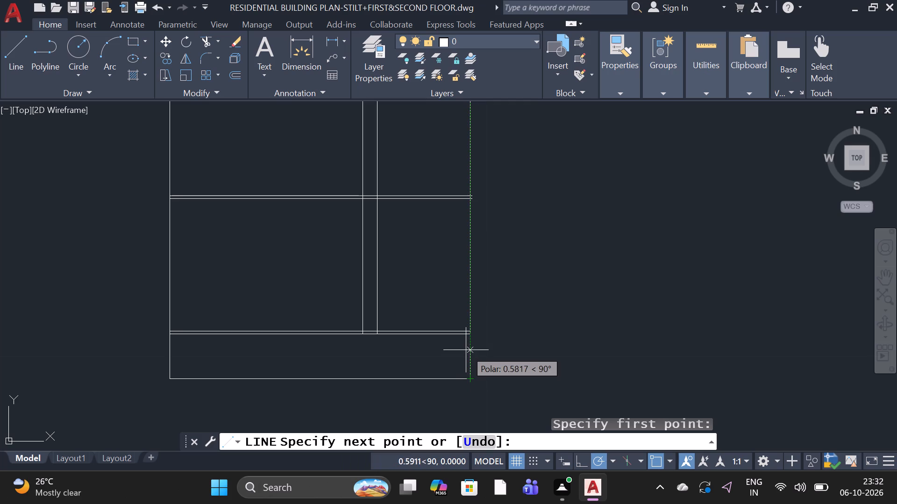
{"action": "scroll", "coordinate": [466, 350], "scroll_direction": "up", "scroll_amount": 2}
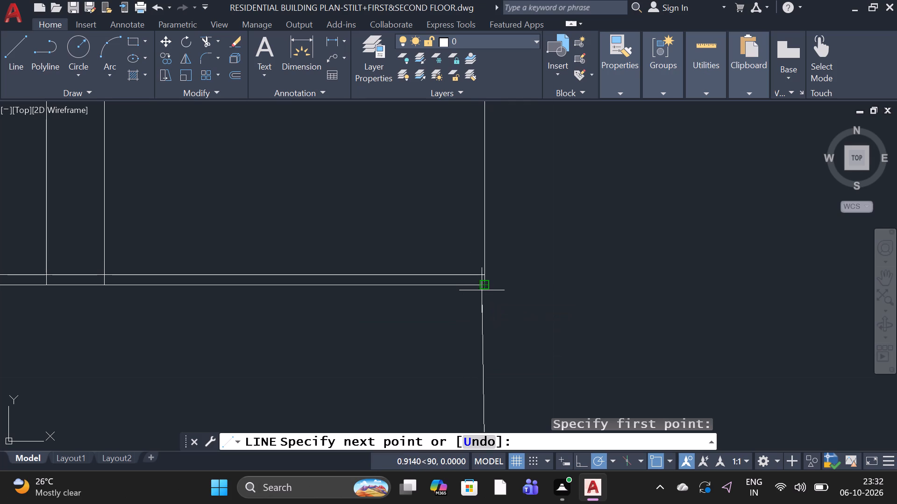
{"action": "scroll", "coordinate": [479, 288], "scroll_direction": "up", "scroll_amount": 3}
{"action": "left_click", "coordinate": [506, 279]}
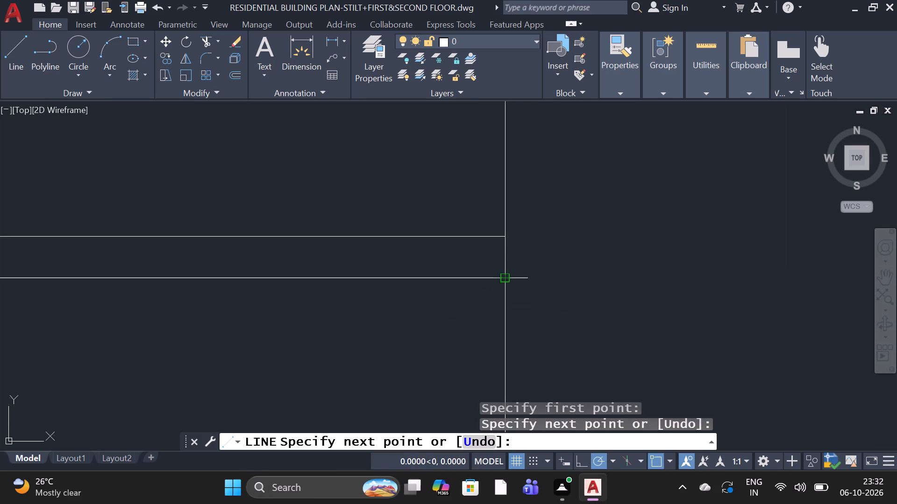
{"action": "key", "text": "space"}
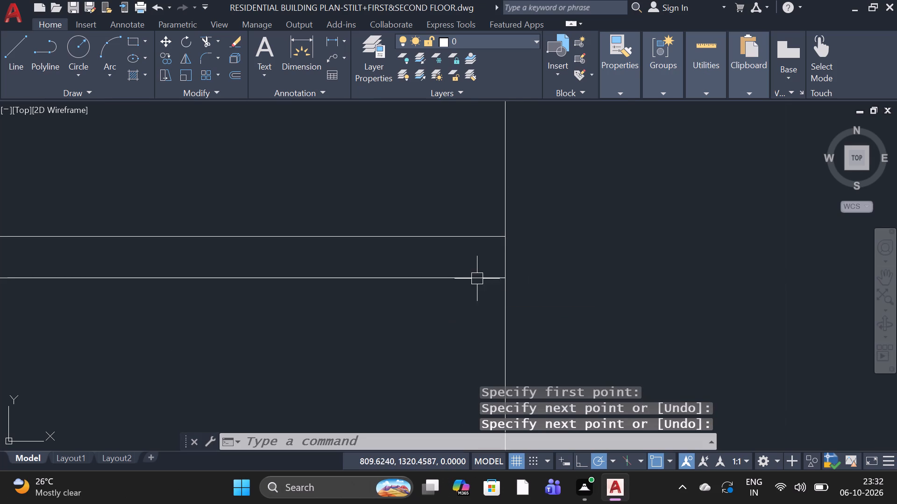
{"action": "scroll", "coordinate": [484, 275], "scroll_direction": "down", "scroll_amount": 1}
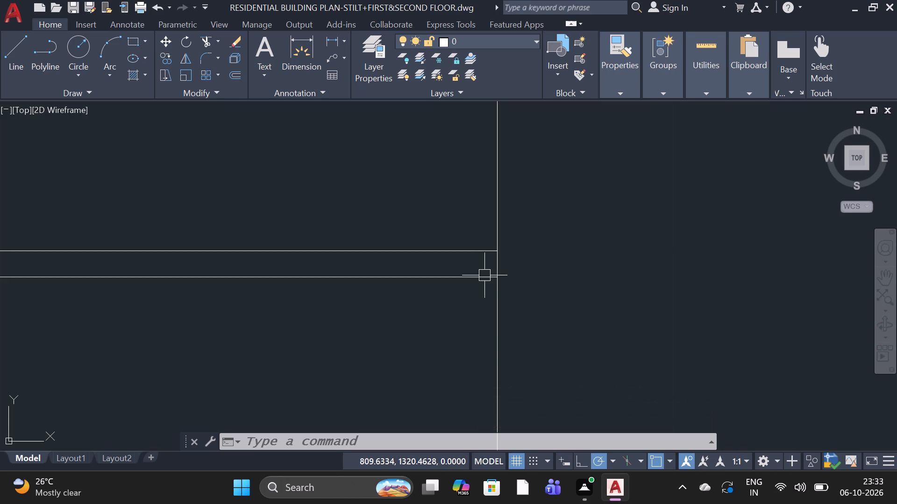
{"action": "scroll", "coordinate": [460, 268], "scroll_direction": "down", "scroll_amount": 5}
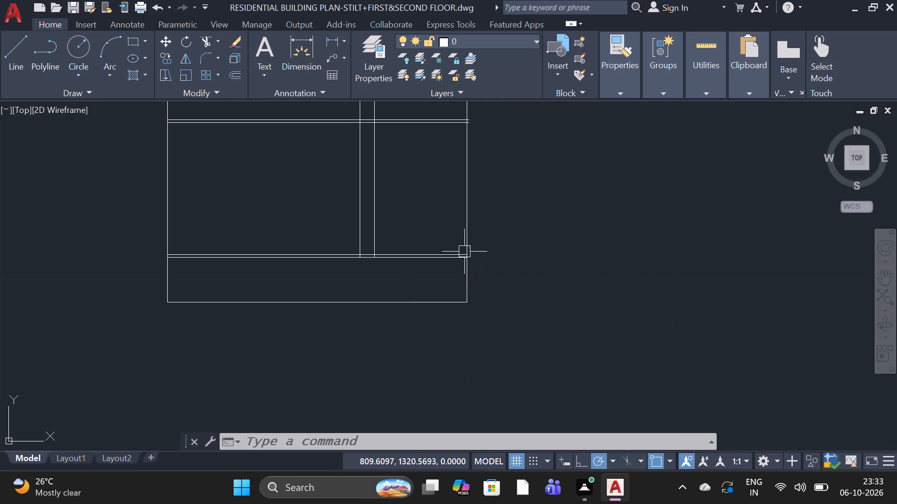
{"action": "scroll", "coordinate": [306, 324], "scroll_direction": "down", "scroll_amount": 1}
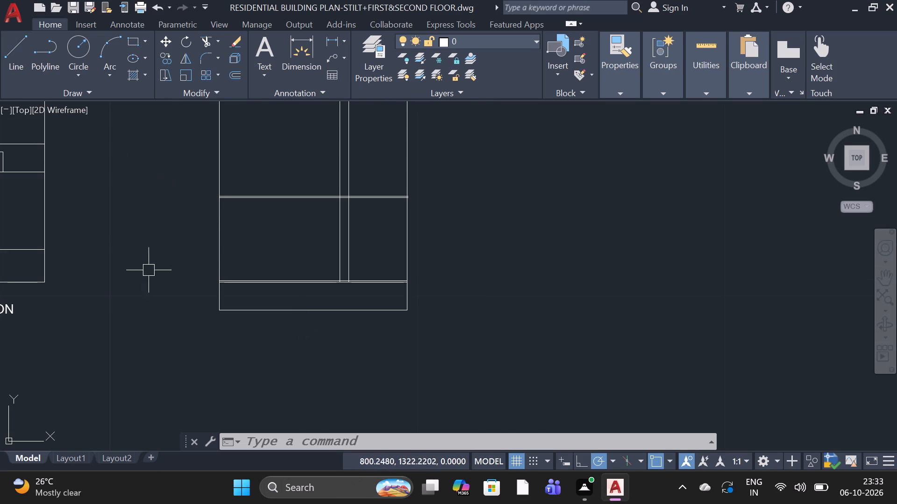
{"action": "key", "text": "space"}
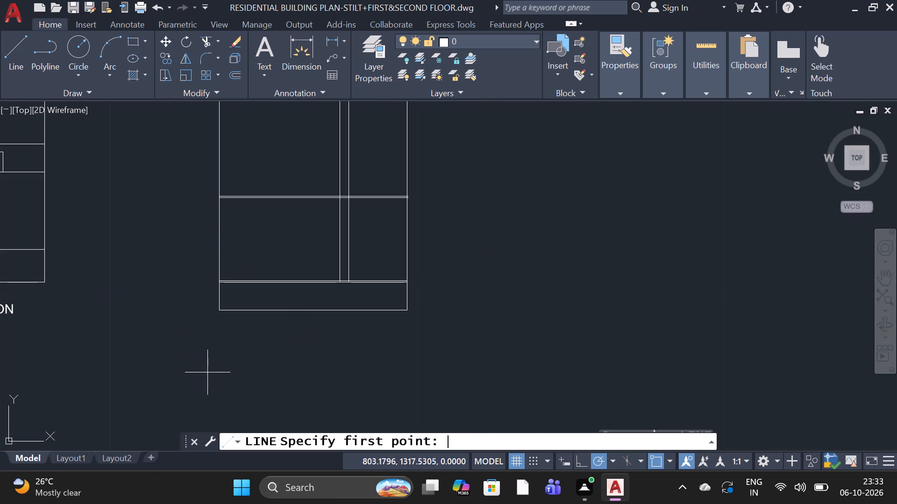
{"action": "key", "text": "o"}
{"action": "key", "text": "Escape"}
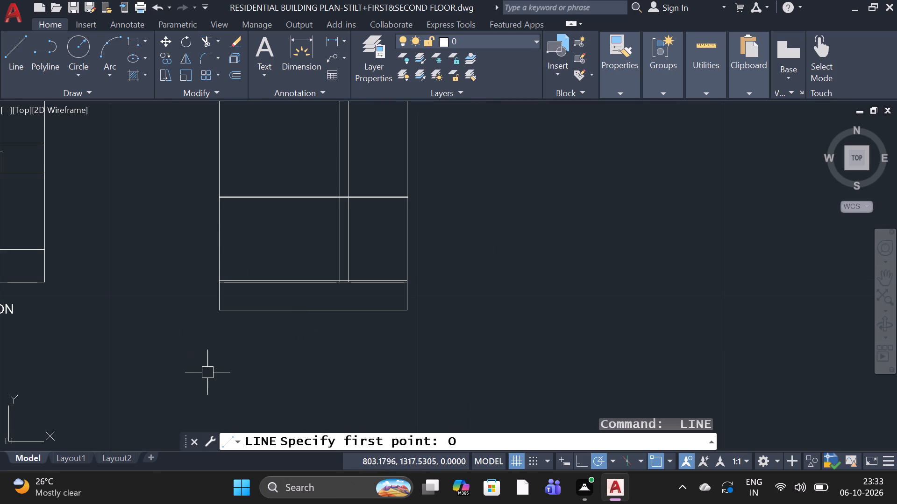
Offset the second elevation's left and right outer wall lines 0.23 outward.
{"action": "key", "text": "o"}
{"action": "key", "text": "space"}
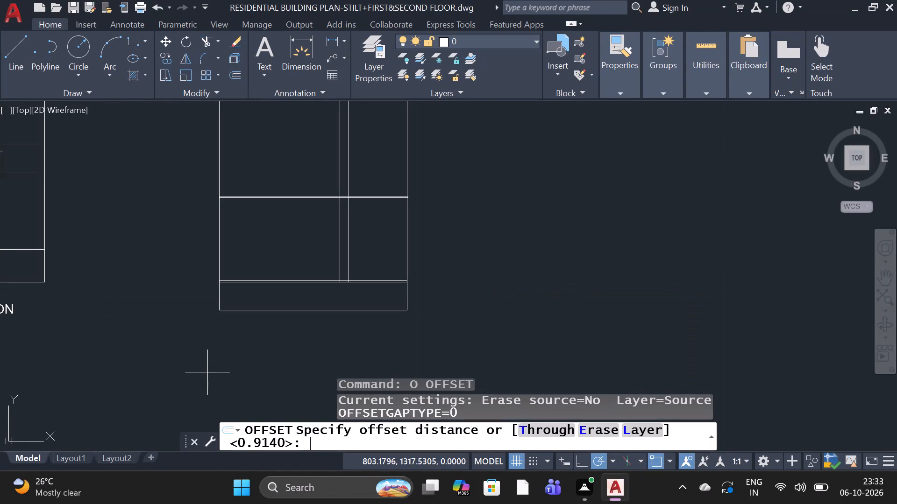
{"action": "type", "text": "0."}
{"action": "type", "text": "23"}
{"action": "key", "text": "space"}
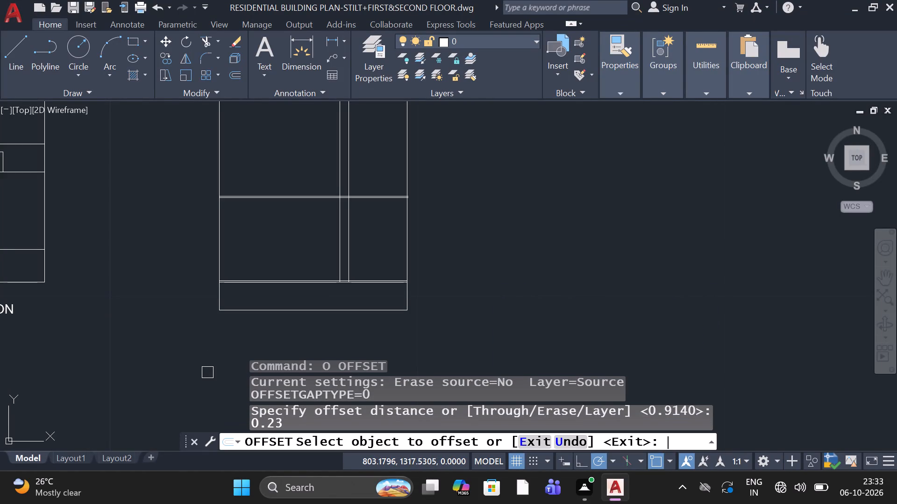
{"action": "left_click", "coordinate": [221, 244]}
{"action": "left_click", "coordinate": [198, 255]}
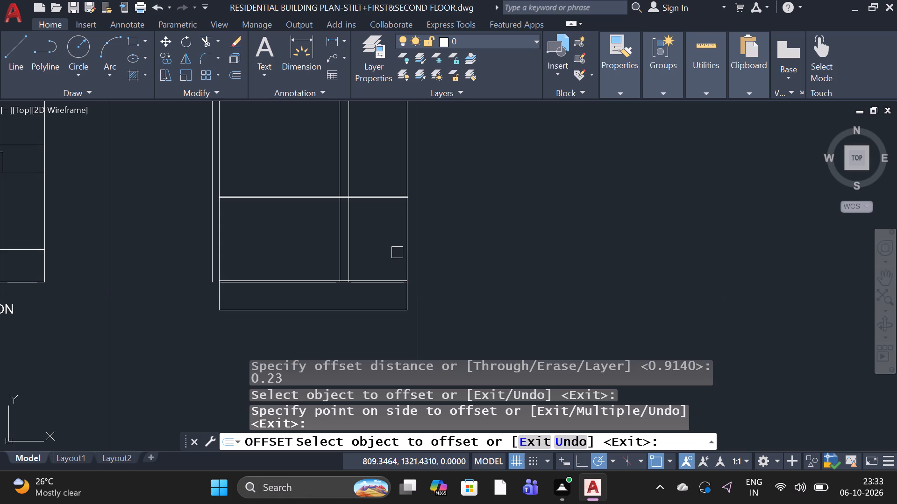
{"action": "left_click", "coordinate": [402, 245]}
{"action": "left_click", "coordinate": [444, 233]}
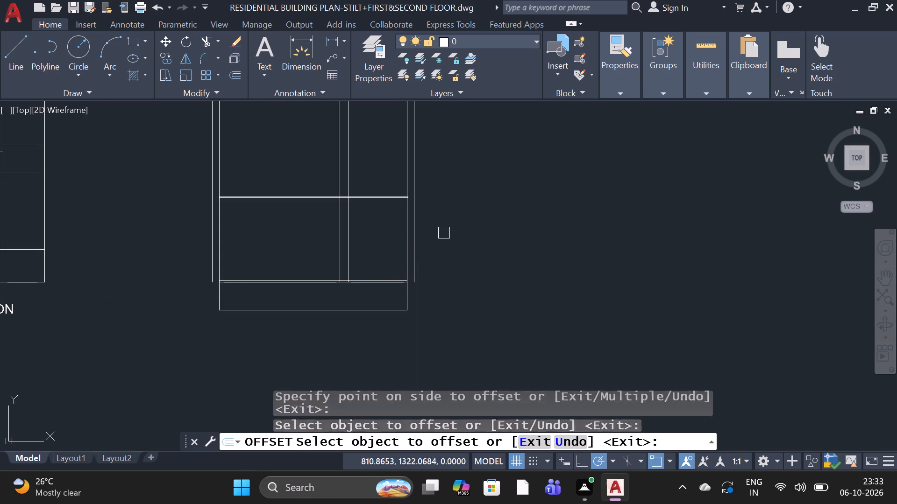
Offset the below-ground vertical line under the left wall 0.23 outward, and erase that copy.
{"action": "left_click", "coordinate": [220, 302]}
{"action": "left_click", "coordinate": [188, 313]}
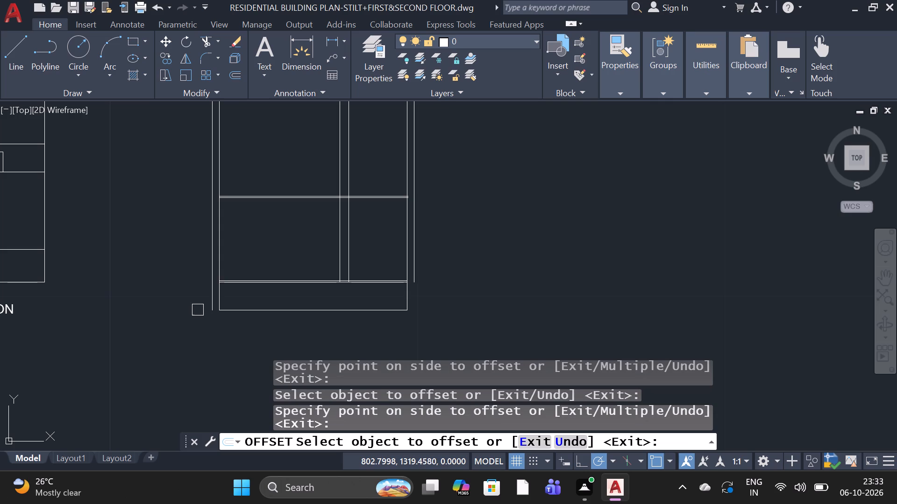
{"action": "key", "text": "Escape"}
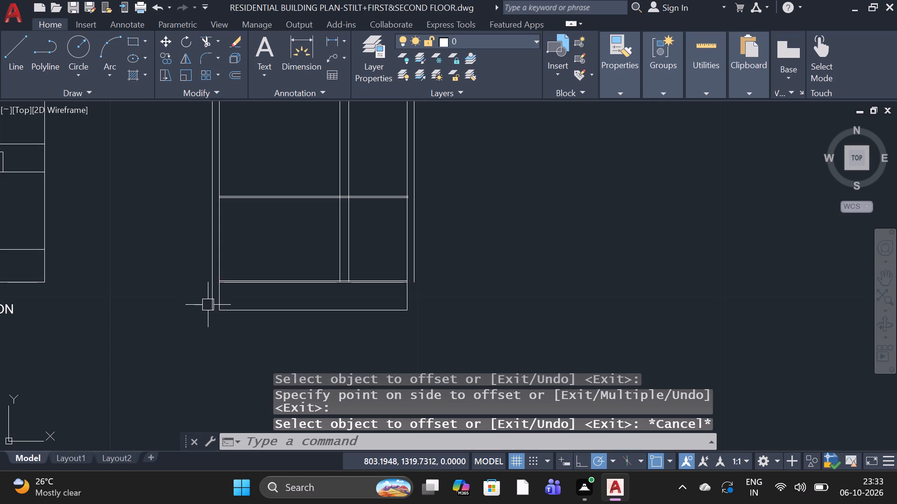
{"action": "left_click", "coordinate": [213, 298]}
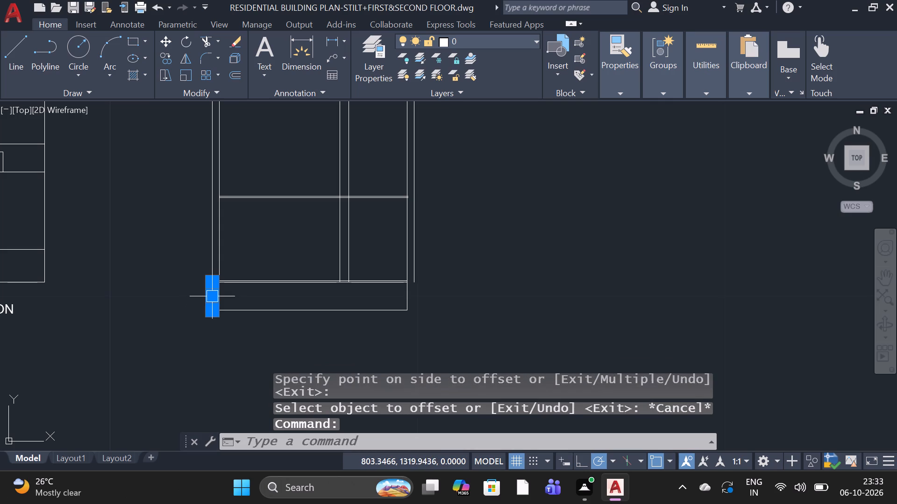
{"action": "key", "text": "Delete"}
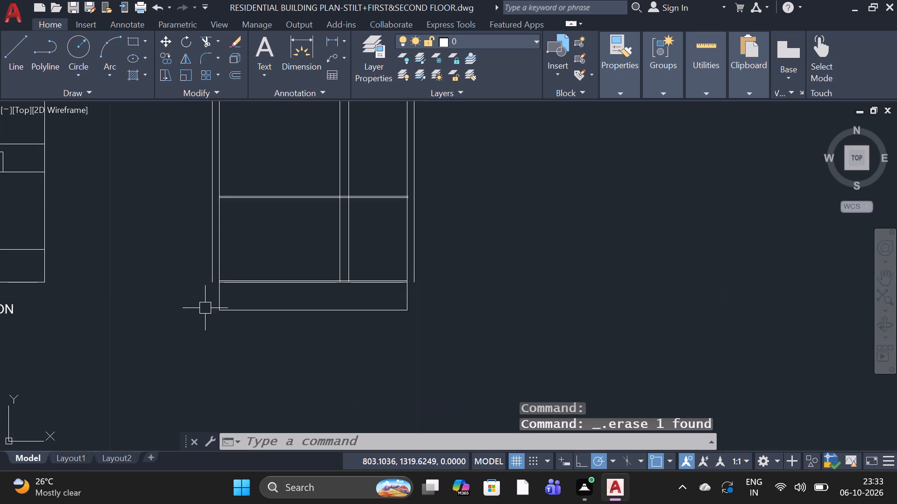
Outline a footing under the left wall: 0.23 out from the base line's corner, 0.914 down, inward along the lower line and up.
{"action": "left_click", "coordinate": [16, 39]}
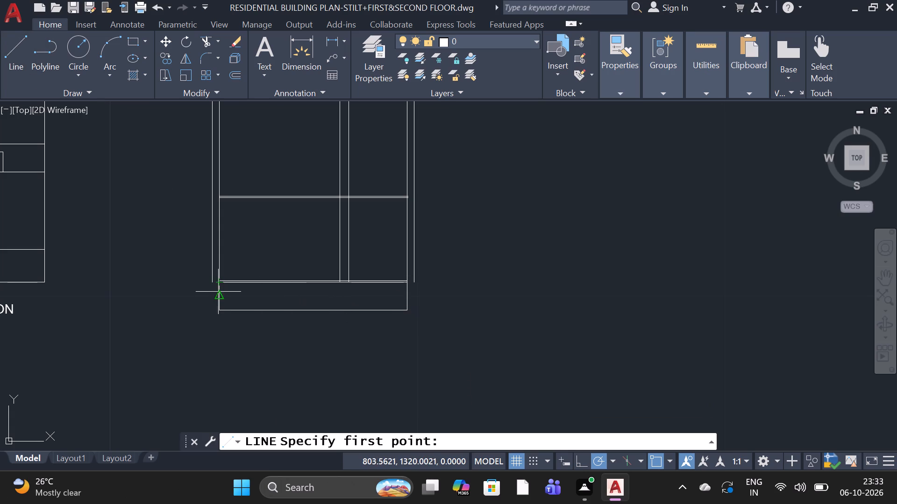
{"action": "scroll", "coordinate": [217, 277], "scroll_direction": "up", "scroll_amount": 2}
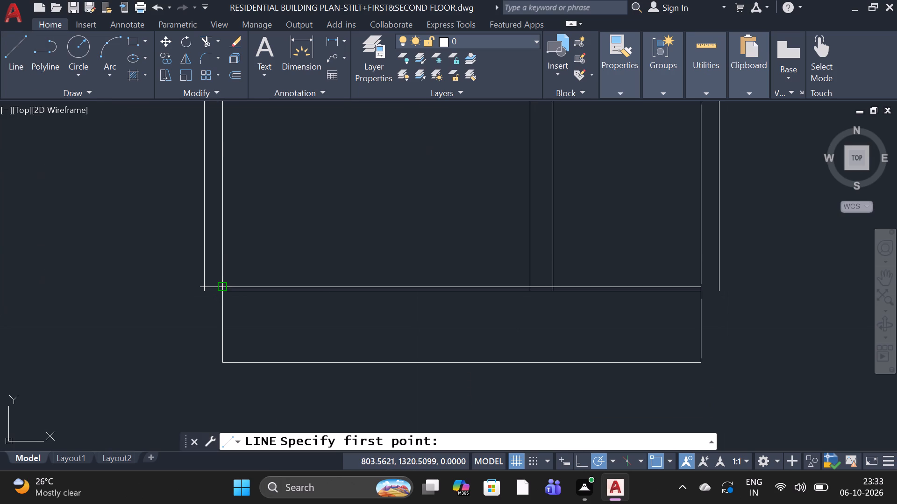
{"action": "left_click", "coordinate": [221, 289]}
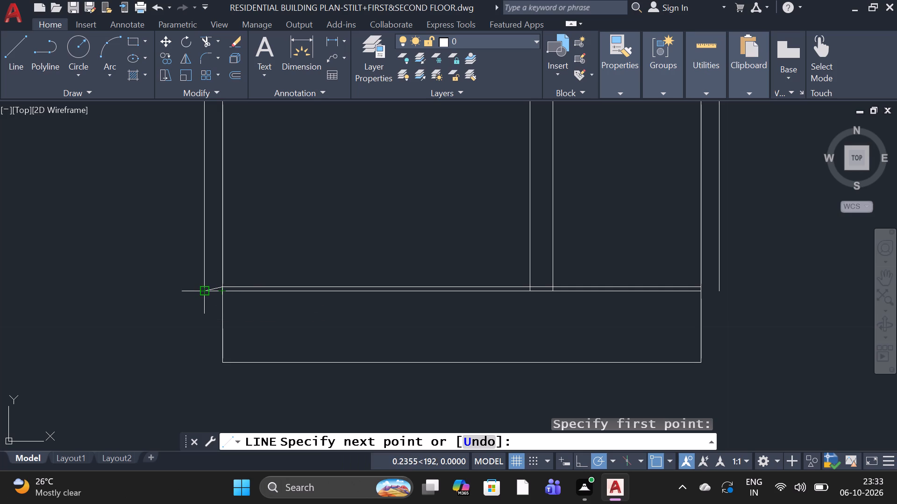
{"action": "scroll", "coordinate": [225, 305], "scroll_direction": "up", "scroll_amount": 3}
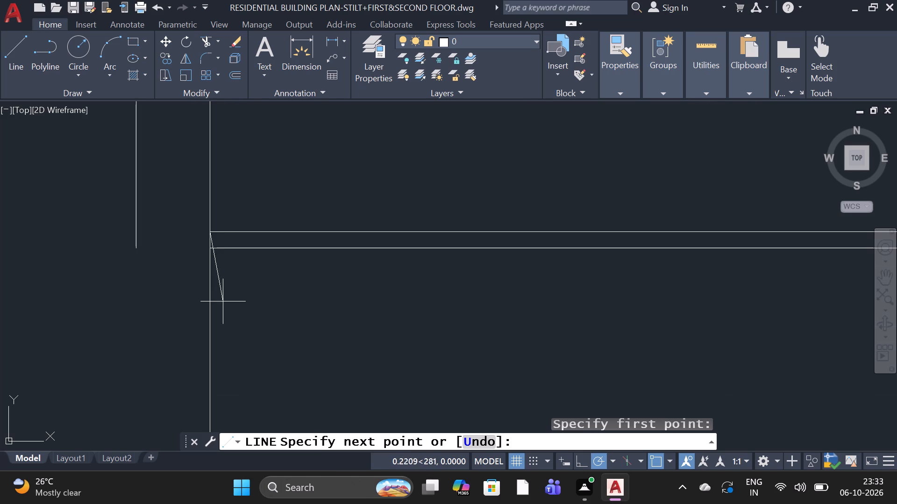
{"action": "left_click", "coordinate": [210, 251]}
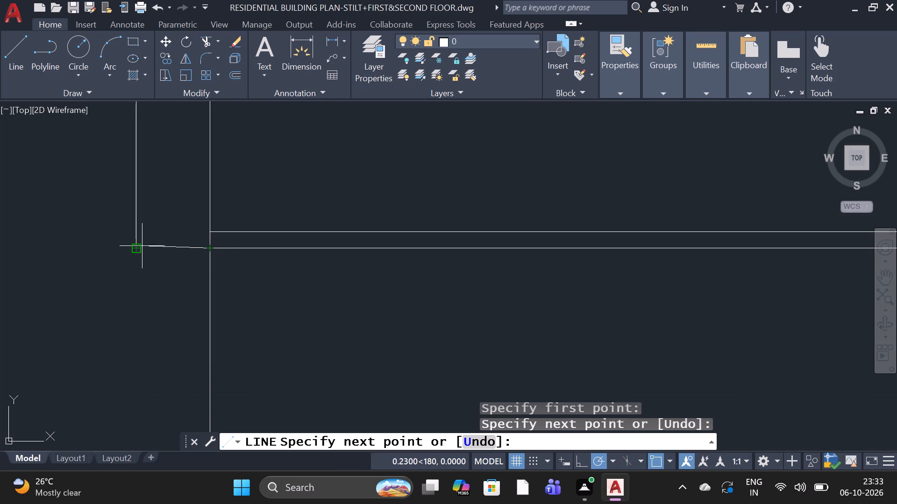
{"action": "left_click", "coordinate": [140, 246]}
{"action": "key", "text": "space"}
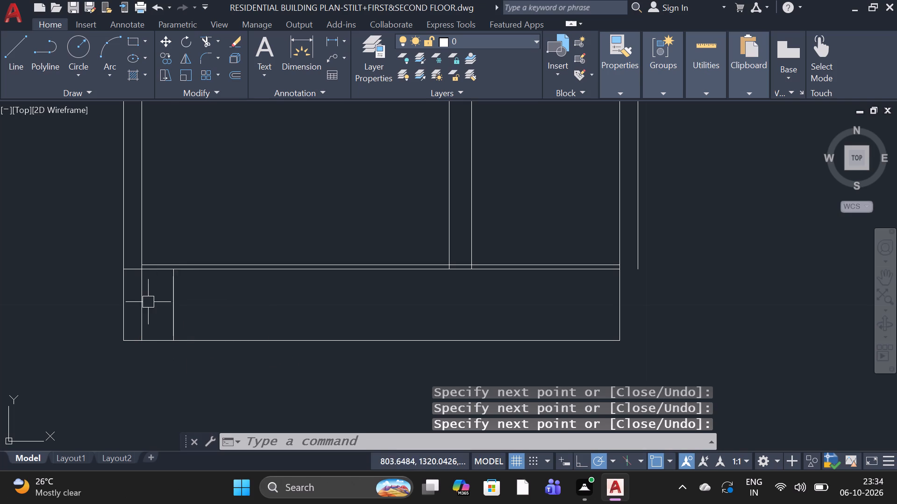
Delete the below-ground vertical line that crosses the left footing outline under the wall's inner line.
{"action": "left_click", "coordinate": [143, 303]}
{"action": "key", "text": "Delete"}
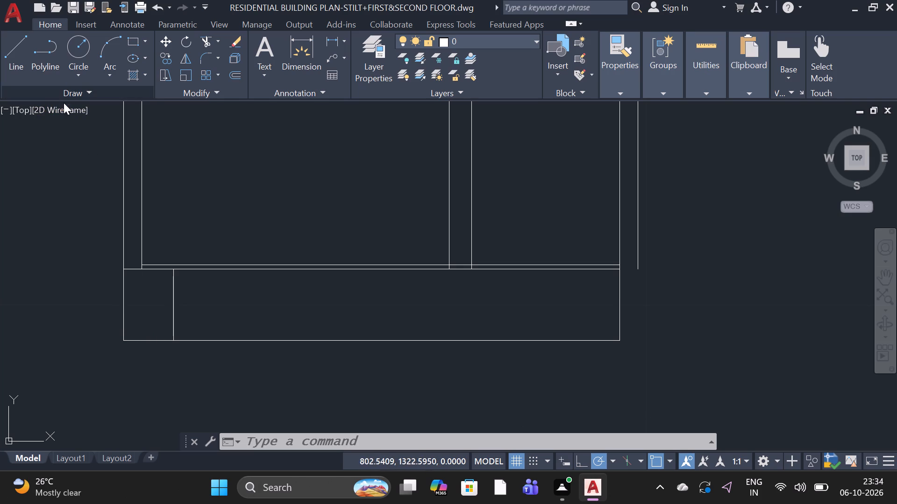
Outline a footing under the interior wall, from its left face down to the lower line, rightward, up and back along the base line.
{"action": "left_click", "coordinate": [15, 49]}
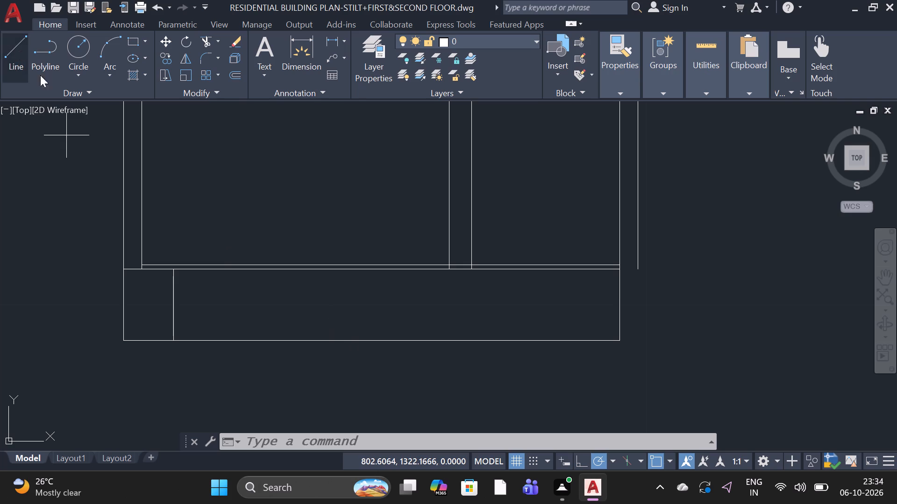
{"action": "left_click", "coordinate": [447, 265]}
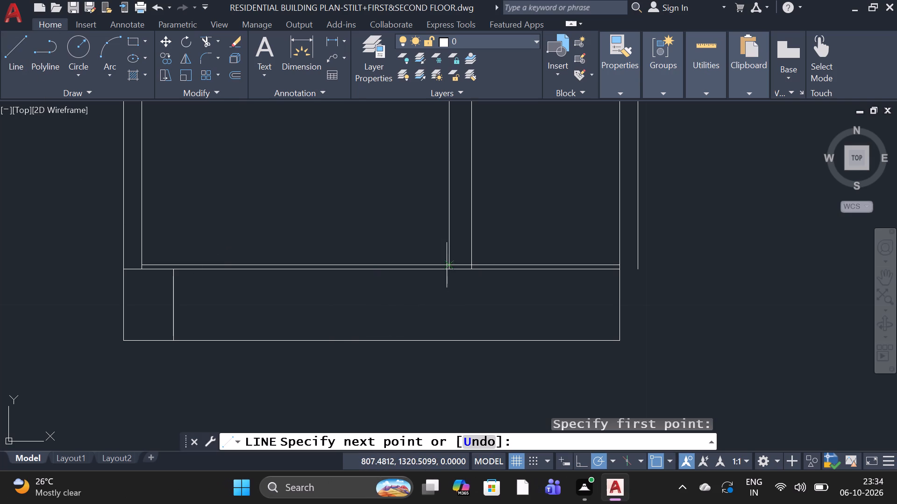
{"action": "left_click", "coordinate": [447, 341]}
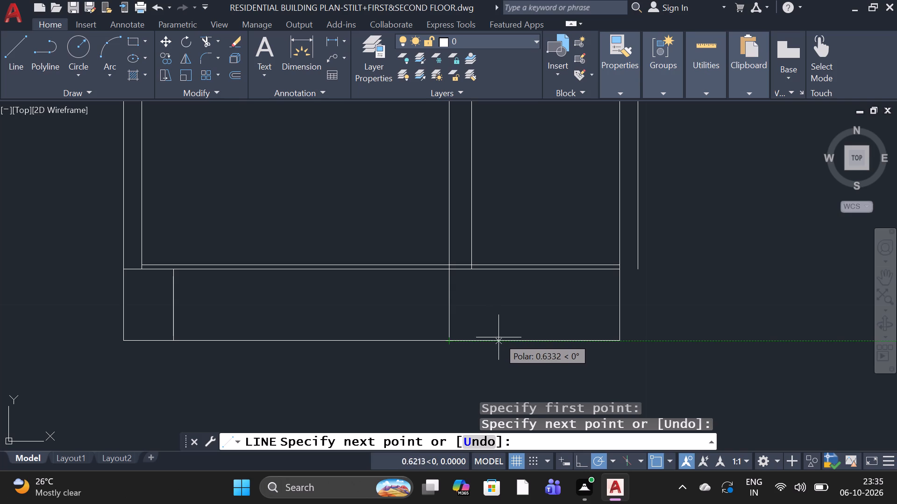
{"action": "left_click", "coordinate": [489, 345]}
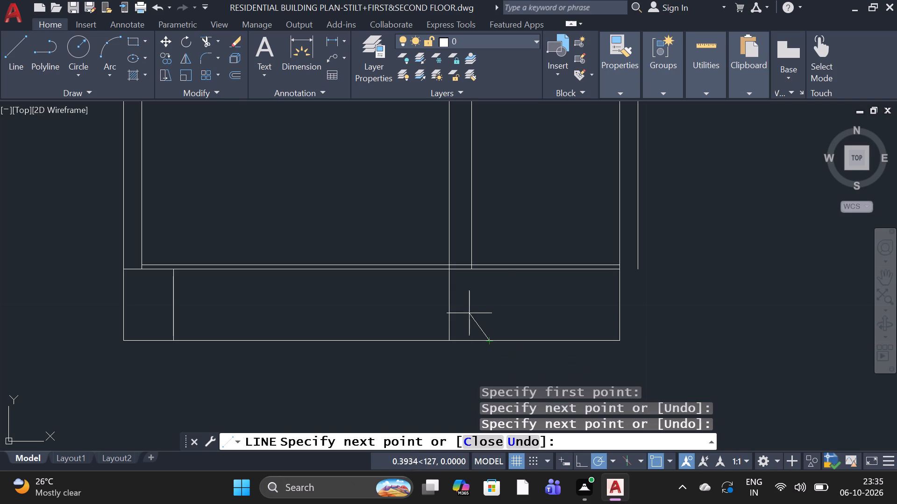
{"action": "left_click", "coordinate": [486, 276]}
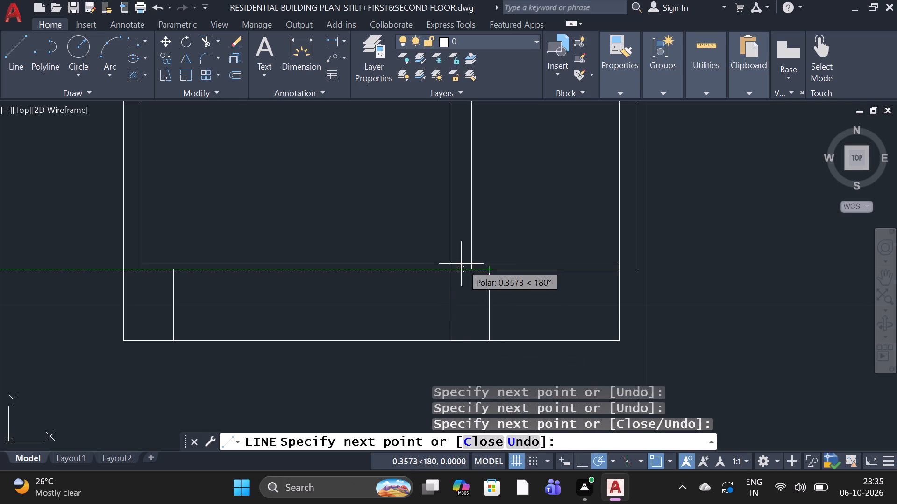
{"action": "left_click", "coordinate": [439, 267]}
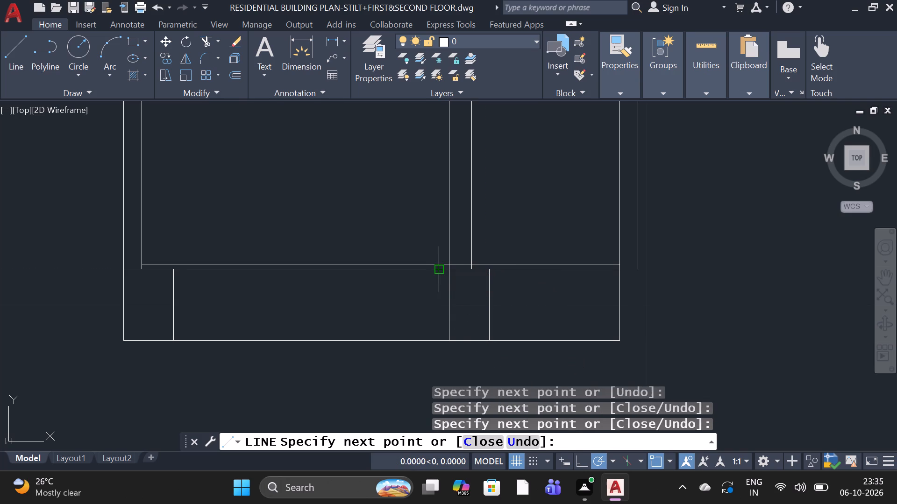
{"action": "key", "text": "space"}
Draw lines under the right wall's thickness: 0.23 across its base, 0.914 down the outer side, and 0.23 in and back along the bottom.
{"action": "scroll", "coordinate": [439, 267], "scroll_direction": "down", "scroll_amount": 2}
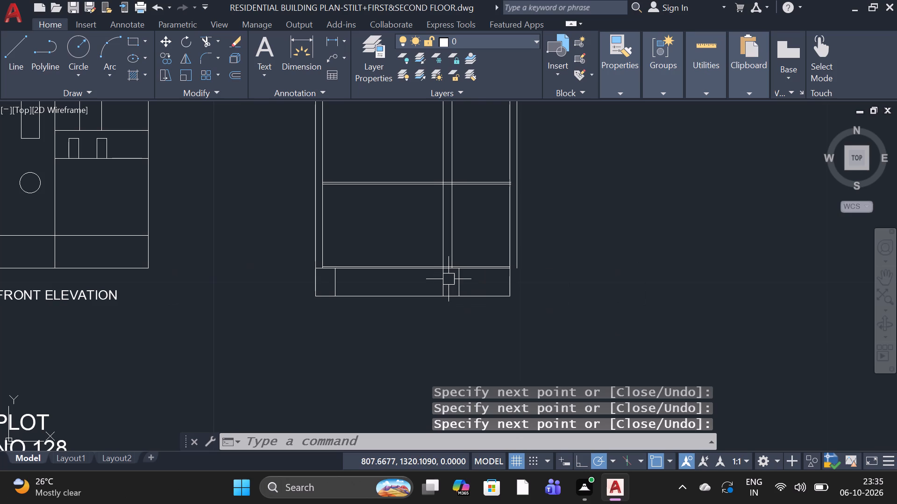
{"action": "left_click", "coordinate": [7, 64]}
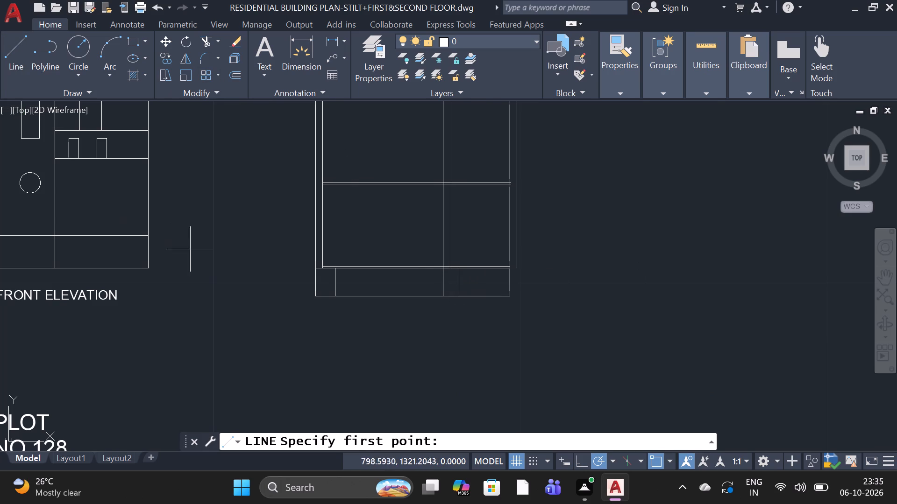
{"action": "left_click", "coordinate": [516, 270]}
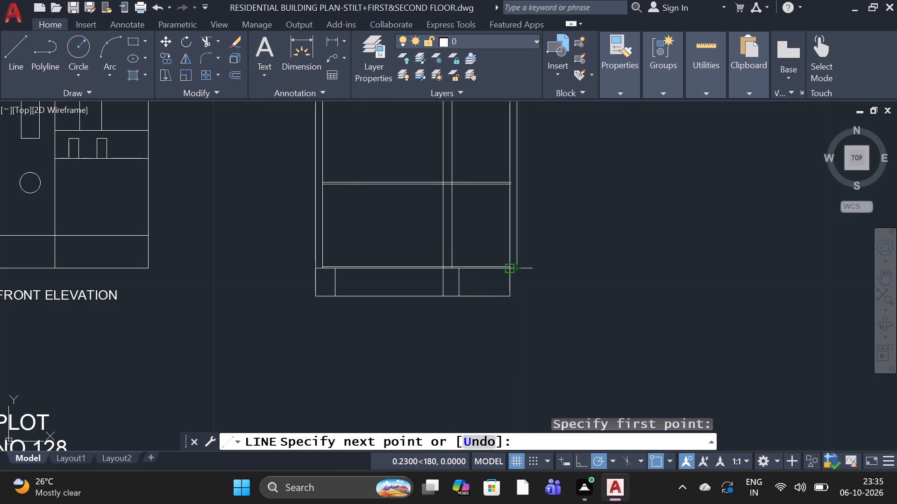
{"action": "left_click", "coordinate": [509, 270]}
{"action": "left_click", "coordinate": [519, 270]}
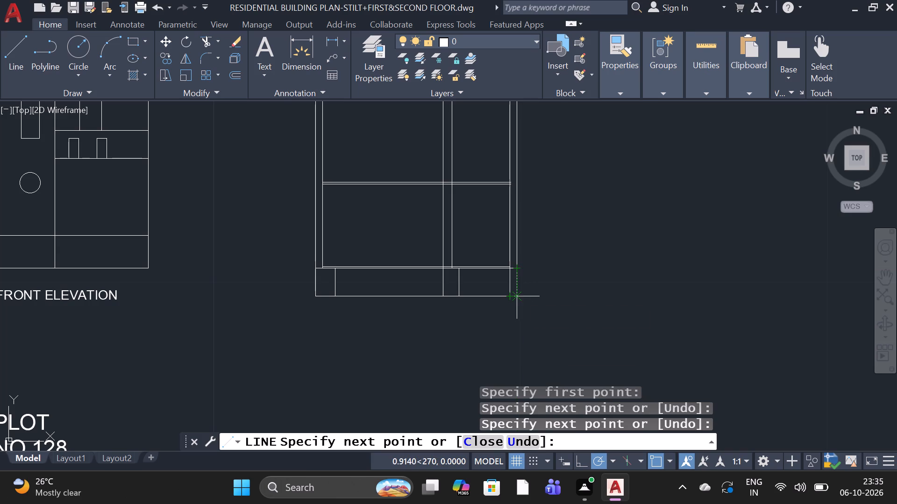
{"action": "left_click", "coordinate": [518, 299]}
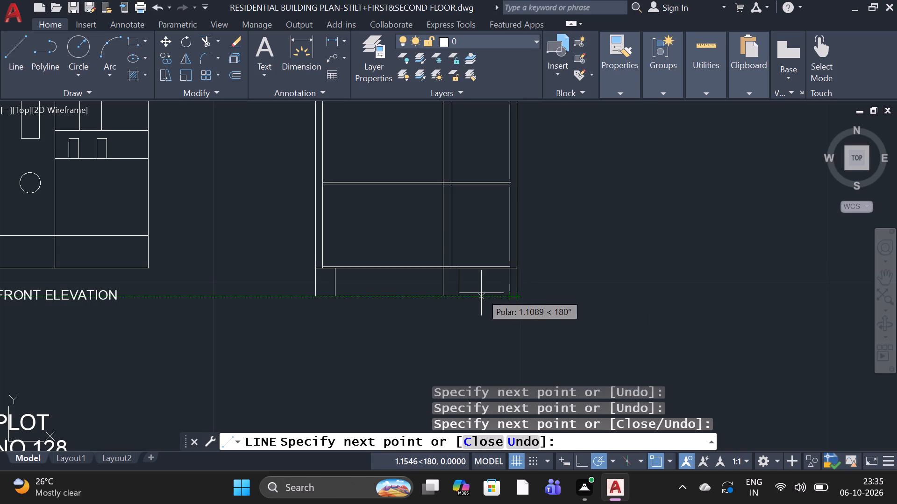
{"action": "left_click", "coordinate": [508, 296]}
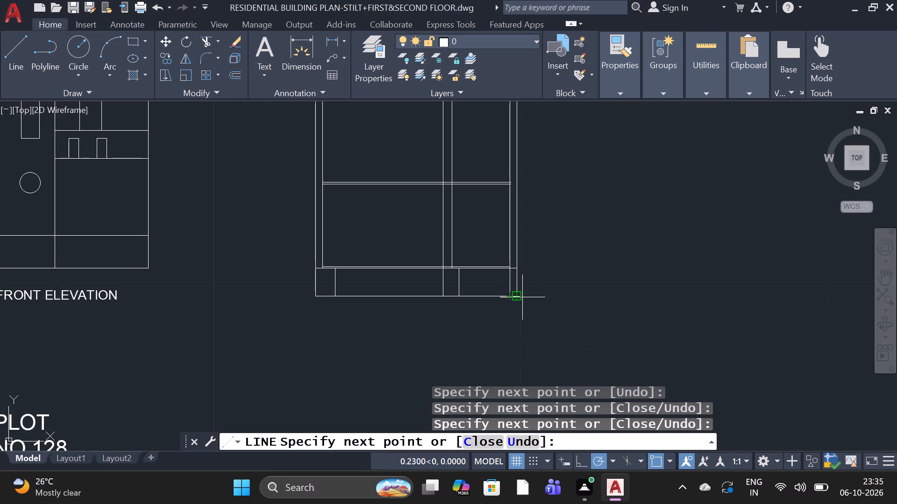
{"action": "left_click", "coordinate": [518, 297]}
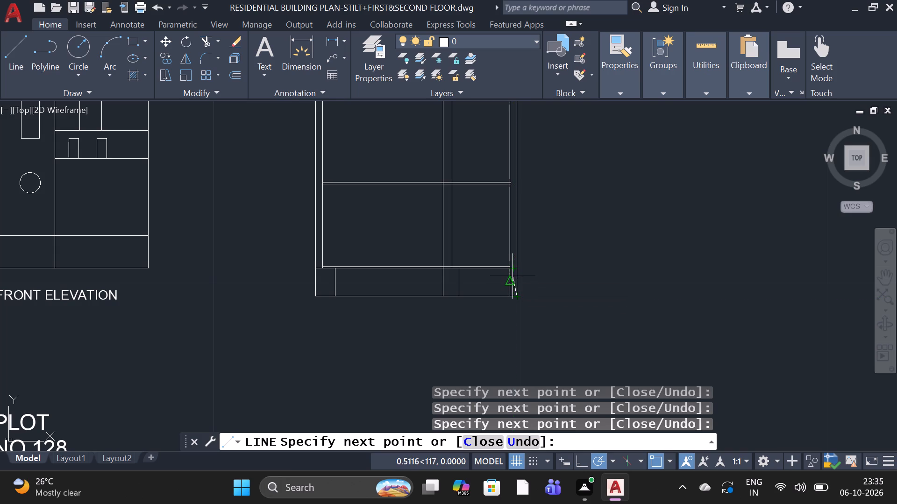
Extend the right wall's footing outline about 0.27 outward at the base line, 0.914 down, and back along the lower line.
{"action": "scroll", "coordinate": [513, 280], "scroll_direction": "up", "scroll_amount": 2}
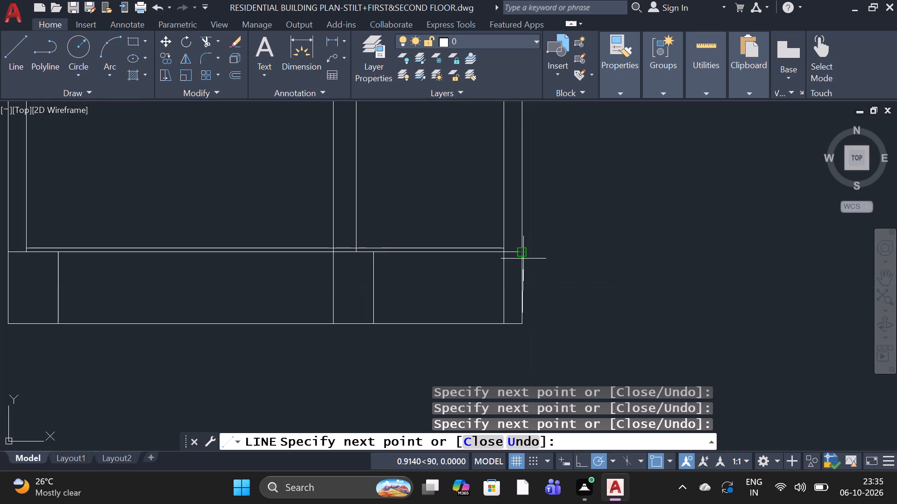
{"action": "left_click", "coordinate": [523, 259]}
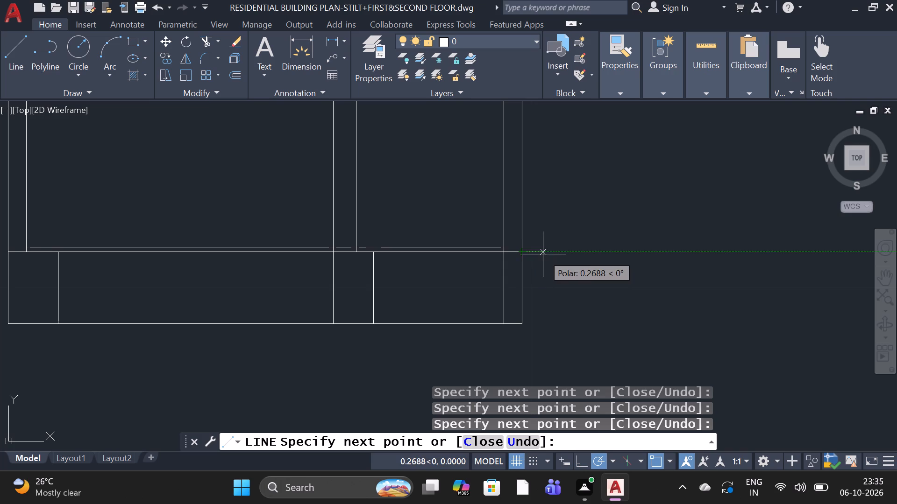
{"action": "left_click", "coordinate": [543, 254]}
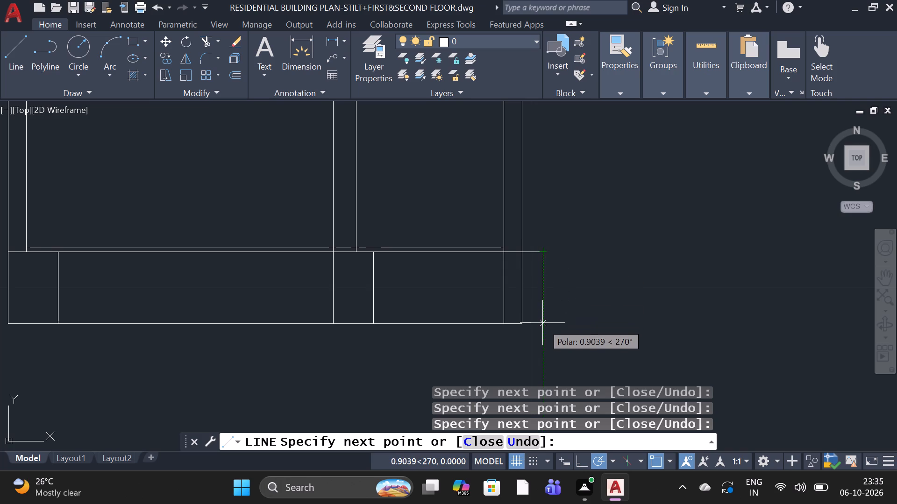
{"action": "left_click", "coordinate": [542, 323]}
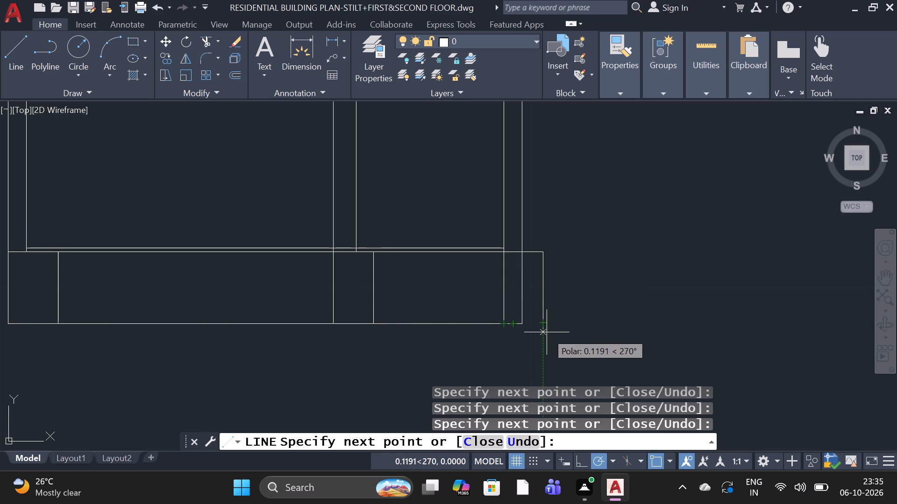
{"action": "scroll", "coordinate": [521, 329], "scroll_direction": "up", "scroll_amount": 3}
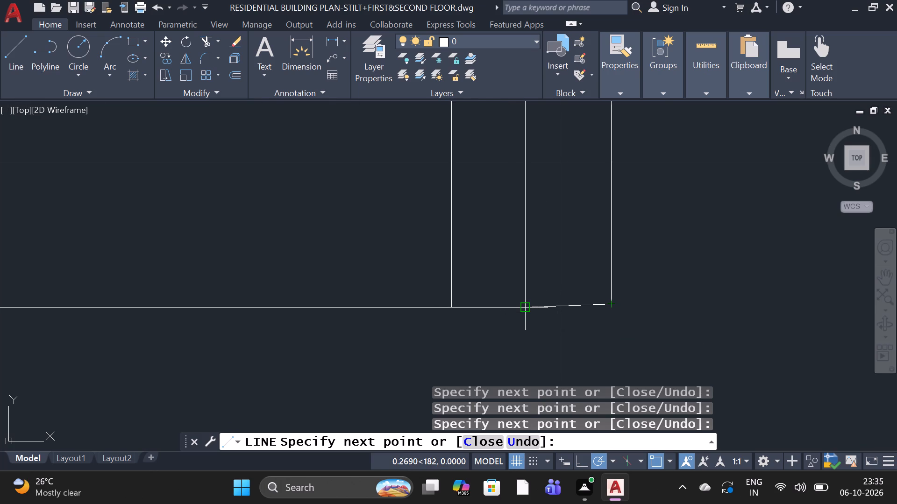
{"action": "scroll", "coordinate": [520, 306], "scroll_direction": "up", "scroll_amount": 2}
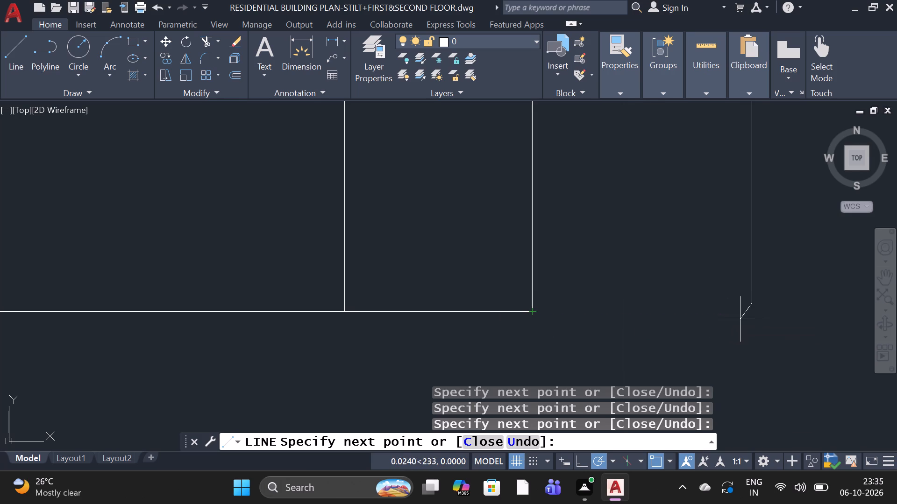
{"action": "left_click", "coordinate": [751, 313]}
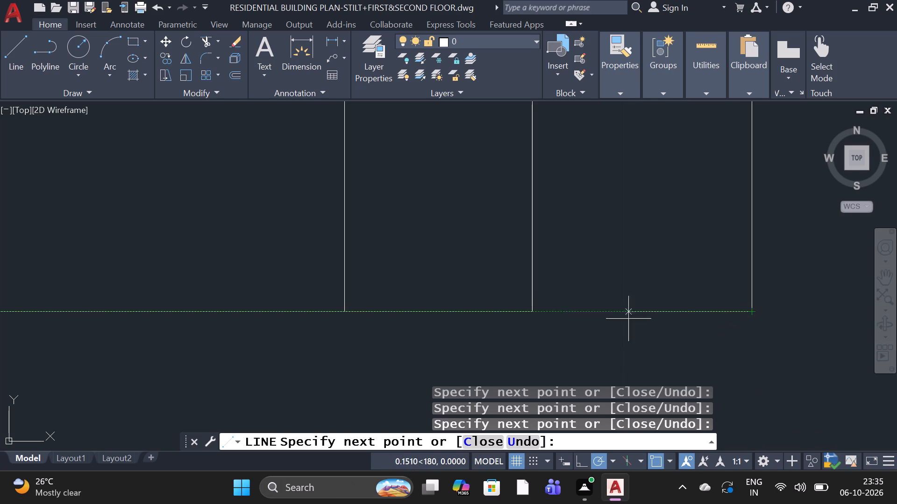
{"action": "left_click", "coordinate": [532, 312]}
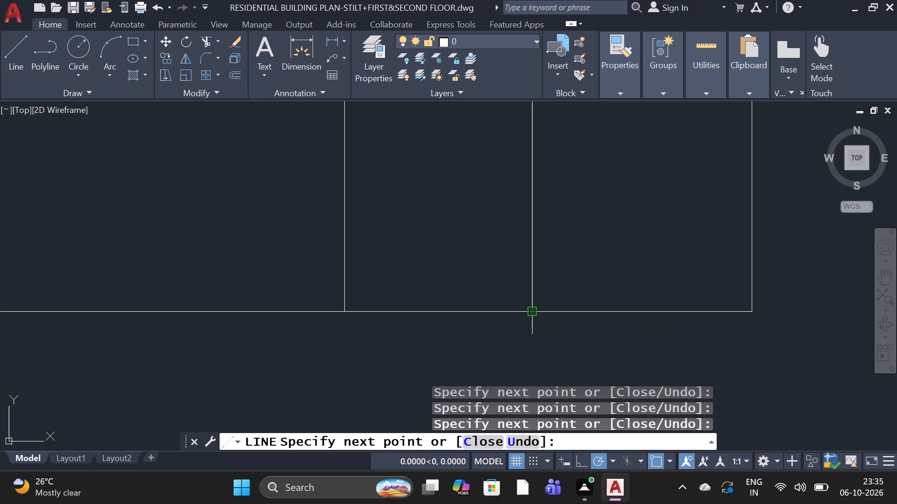
{"action": "key", "text": "space"}
Delete both overlapping below-ground vertical lines under the right wall's outer face that divide the footing outline.
{"action": "scroll", "coordinate": [534, 323], "scroll_direction": "down", "scroll_amount": 2}
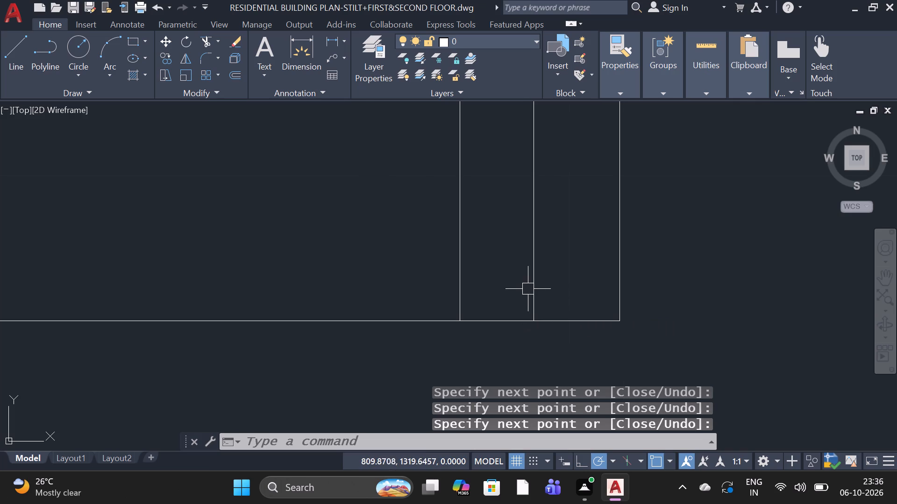
{"action": "left_click", "coordinate": [532, 273]}
{"action": "key", "text": "Delete"}
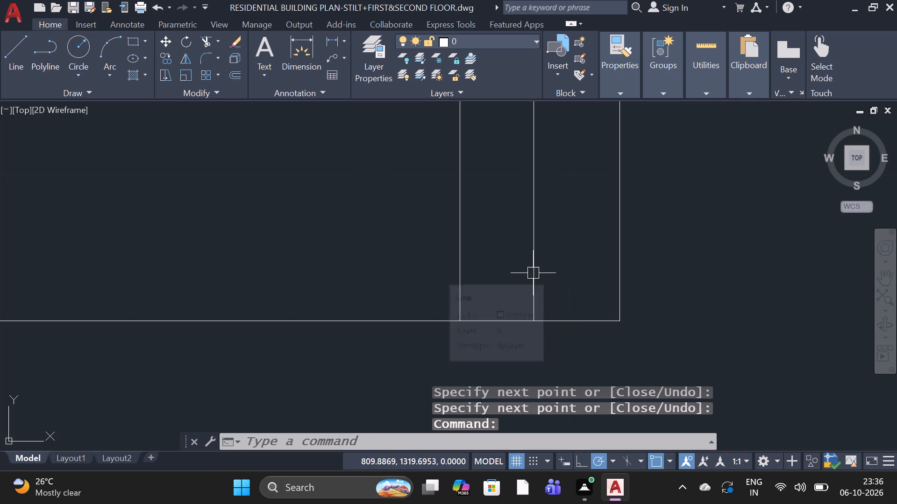
{"action": "left_click", "coordinate": [533, 273]}
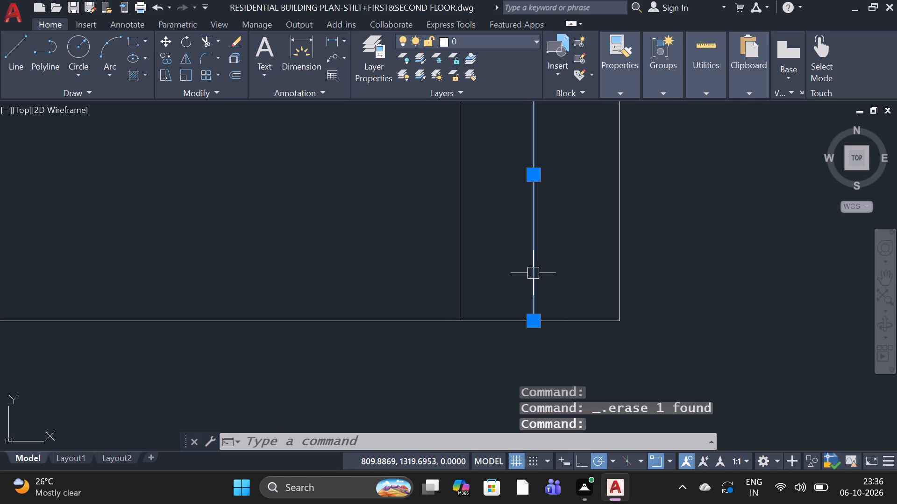
{"action": "key", "text": "Delete"}
Outline a wider footing base about 1.26 deep below the left footing, from its lower outer corner outward, down, inward and up.
{"action": "scroll", "coordinate": [513, 273], "scroll_direction": "down", "scroll_amount": 2}
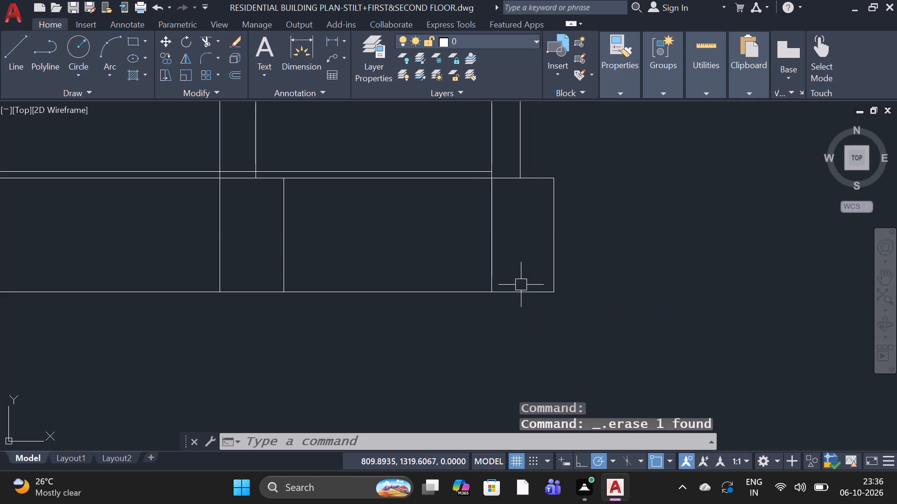
{"action": "scroll", "coordinate": [498, 325], "scroll_direction": "down", "scroll_amount": 2}
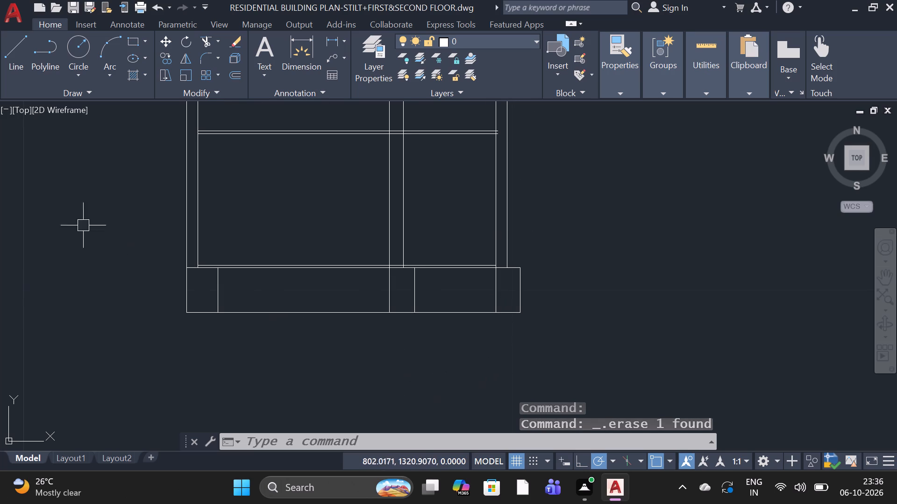
{"action": "left_click", "coordinate": [20, 54]}
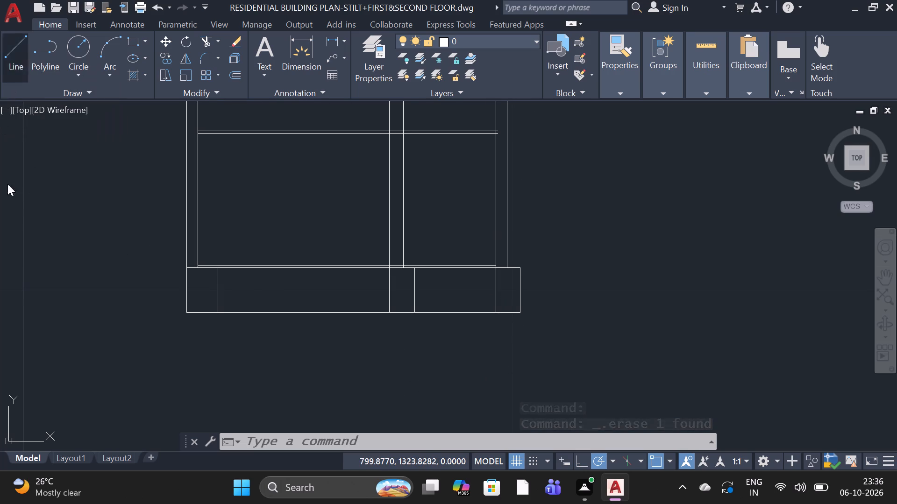
{"action": "left_click", "coordinate": [187, 312]}
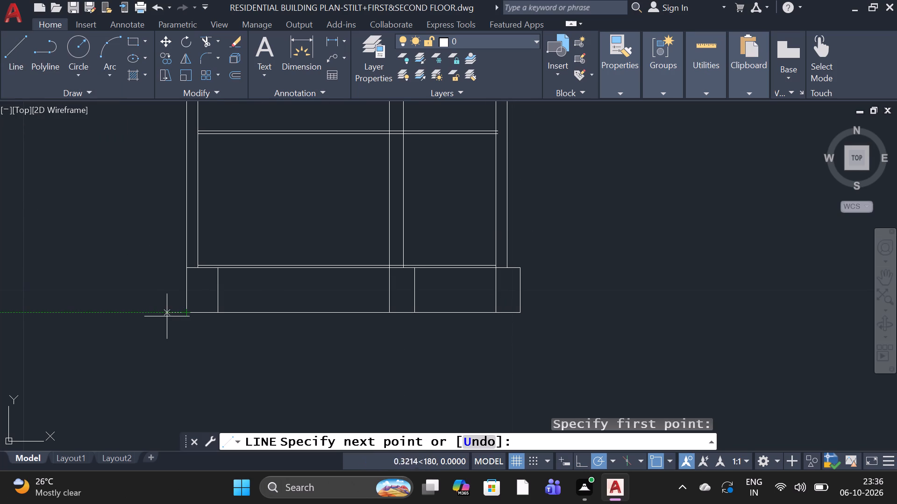
{"action": "left_click", "coordinate": [158, 316]}
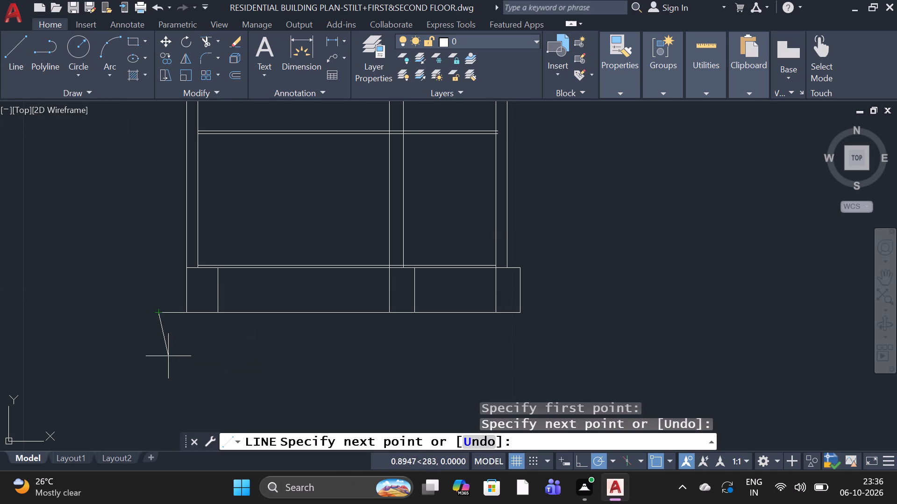
{"action": "left_click", "coordinate": [157, 374]}
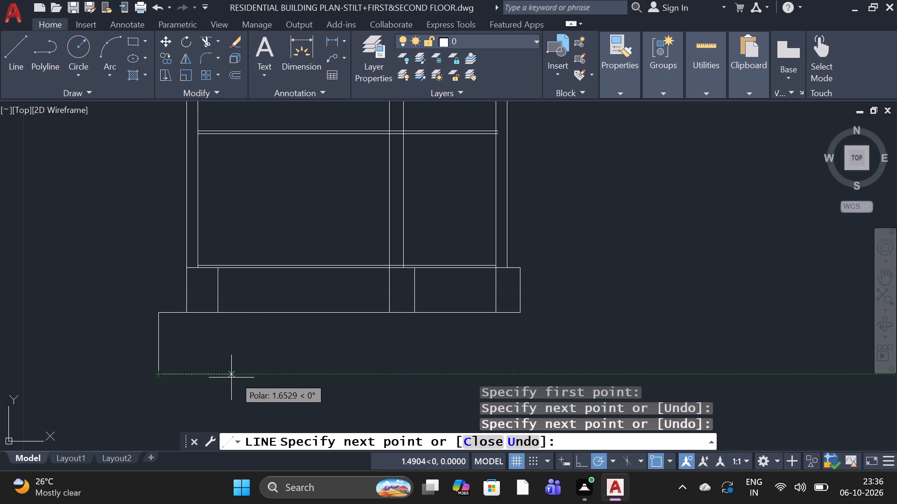
{"action": "left_click", "coordinate": [244, 371]}
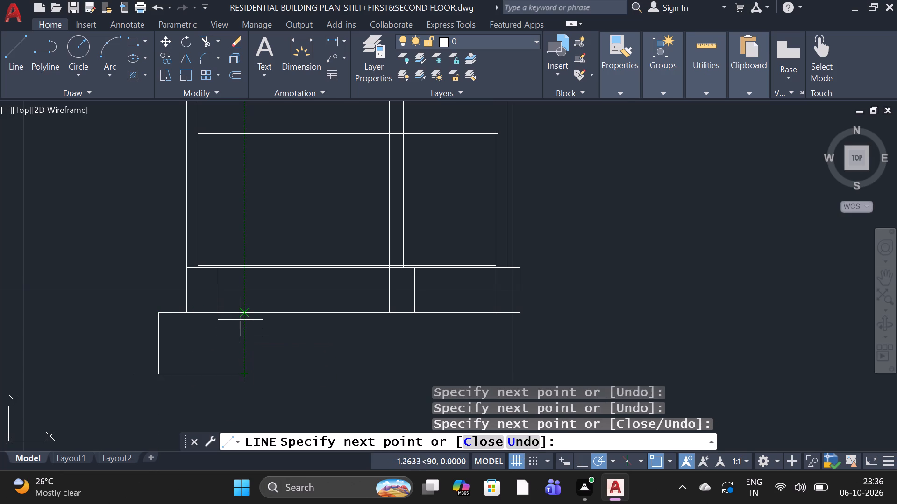
{"action": "left_click", "coordinate": [241, 320]}
{"action": "key", "text": "space"}
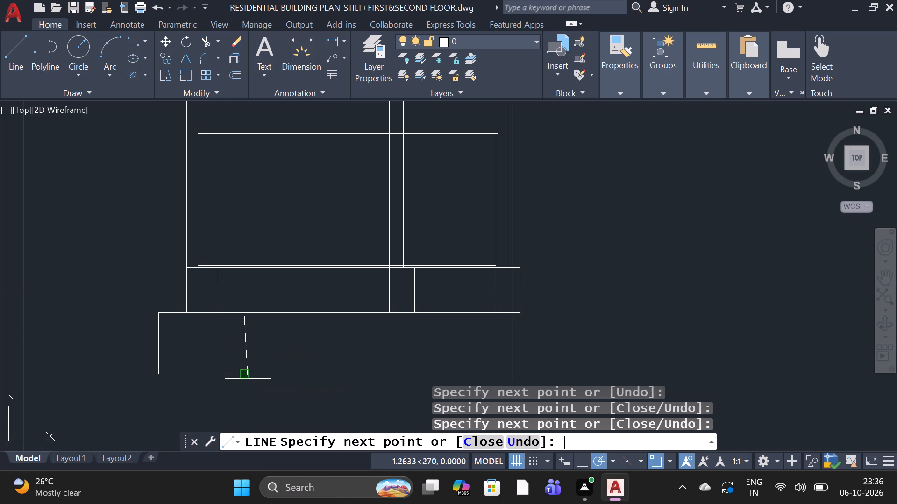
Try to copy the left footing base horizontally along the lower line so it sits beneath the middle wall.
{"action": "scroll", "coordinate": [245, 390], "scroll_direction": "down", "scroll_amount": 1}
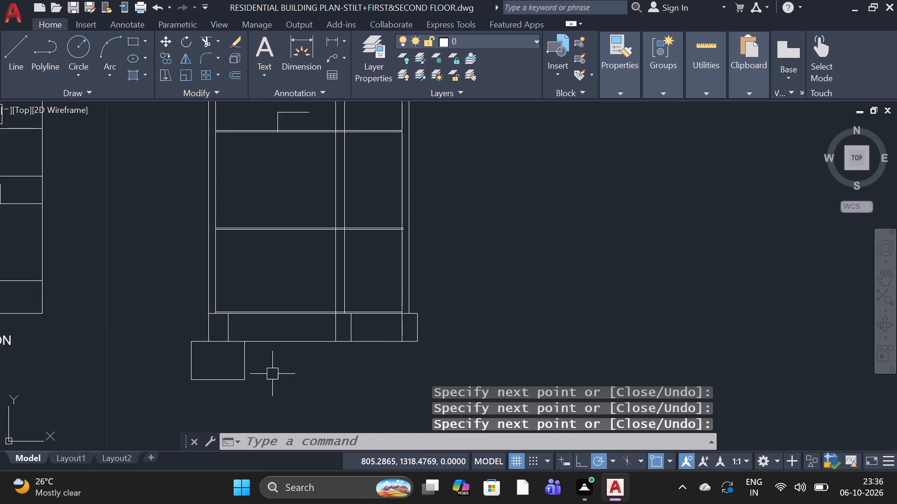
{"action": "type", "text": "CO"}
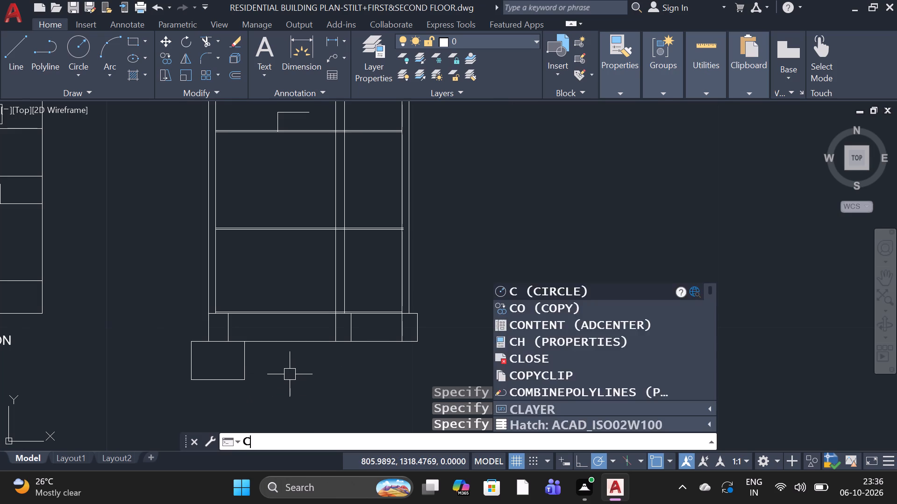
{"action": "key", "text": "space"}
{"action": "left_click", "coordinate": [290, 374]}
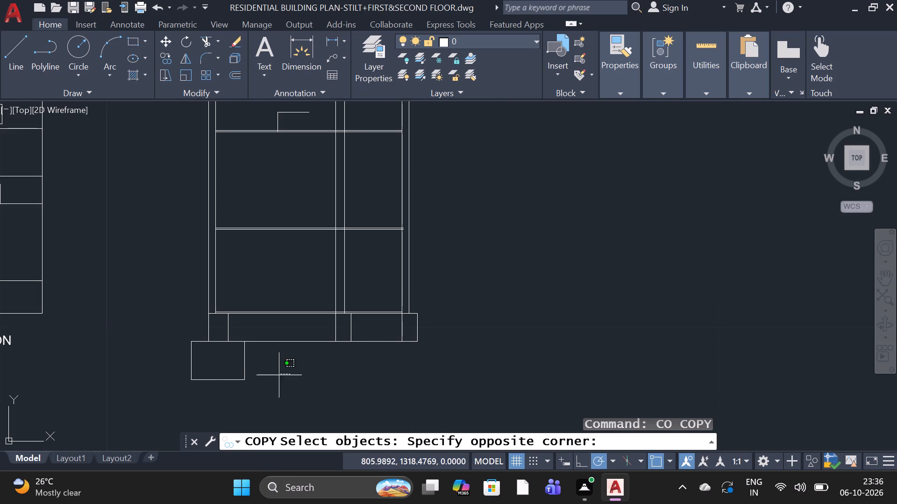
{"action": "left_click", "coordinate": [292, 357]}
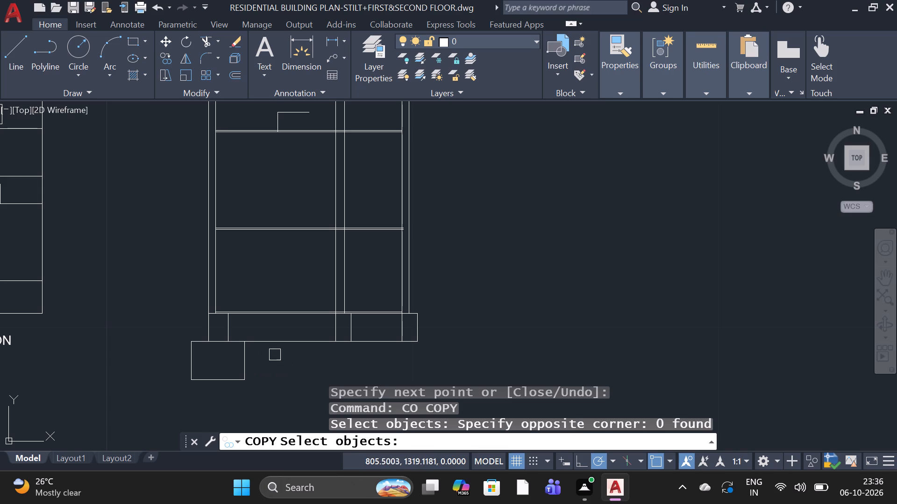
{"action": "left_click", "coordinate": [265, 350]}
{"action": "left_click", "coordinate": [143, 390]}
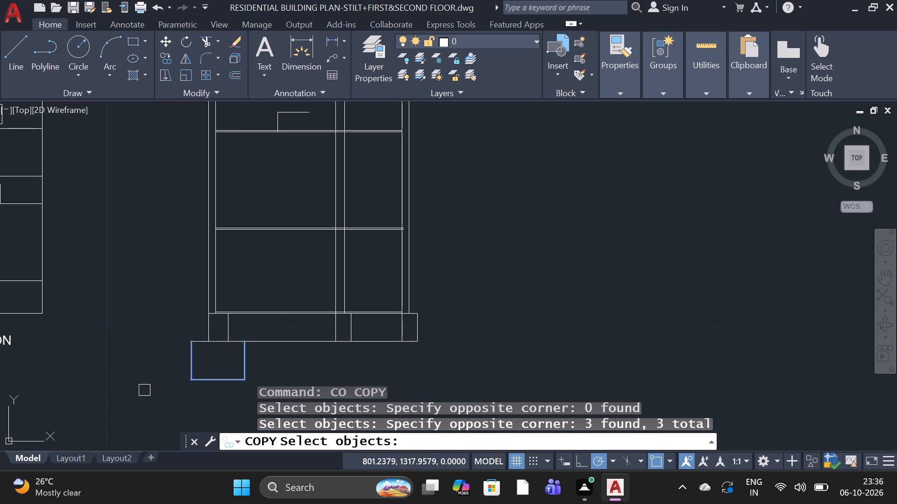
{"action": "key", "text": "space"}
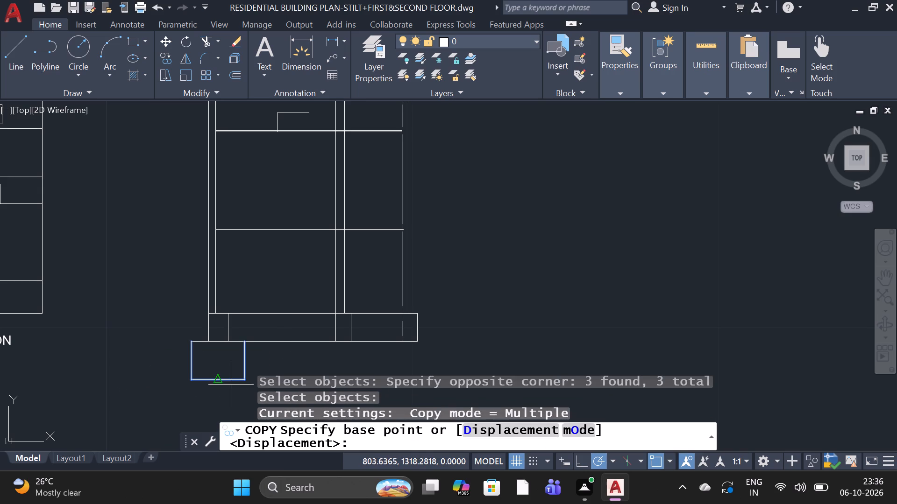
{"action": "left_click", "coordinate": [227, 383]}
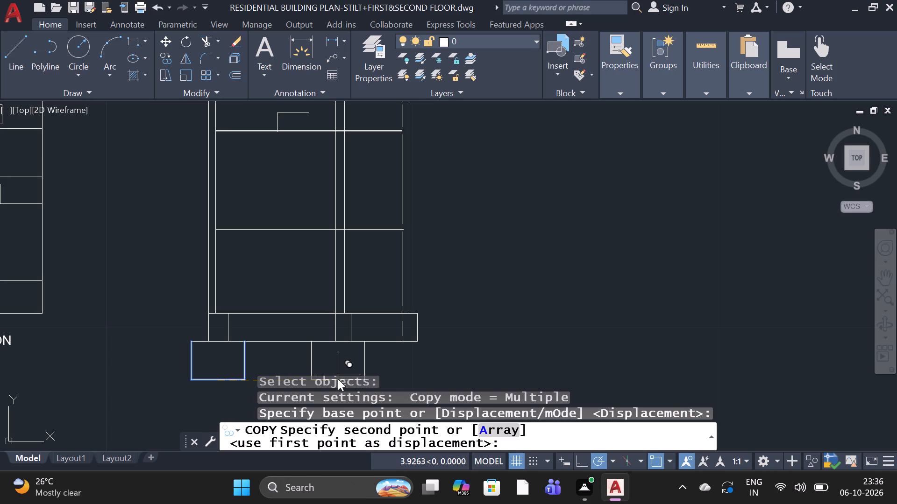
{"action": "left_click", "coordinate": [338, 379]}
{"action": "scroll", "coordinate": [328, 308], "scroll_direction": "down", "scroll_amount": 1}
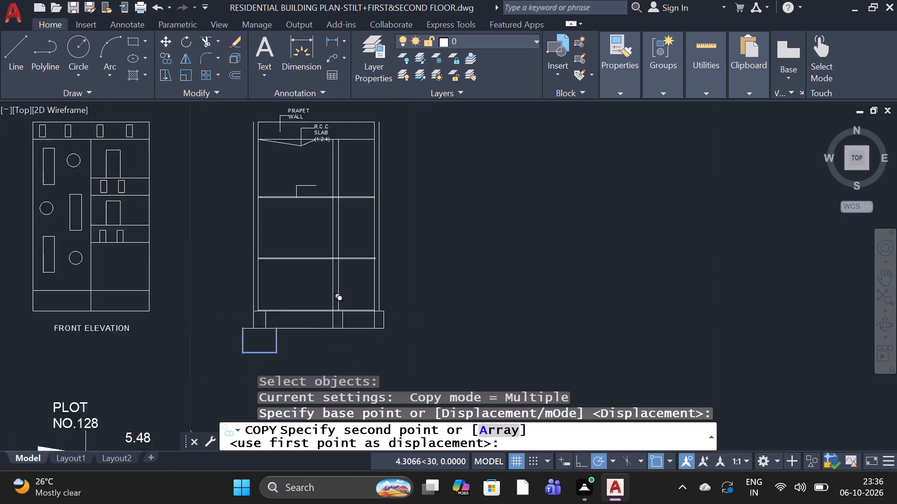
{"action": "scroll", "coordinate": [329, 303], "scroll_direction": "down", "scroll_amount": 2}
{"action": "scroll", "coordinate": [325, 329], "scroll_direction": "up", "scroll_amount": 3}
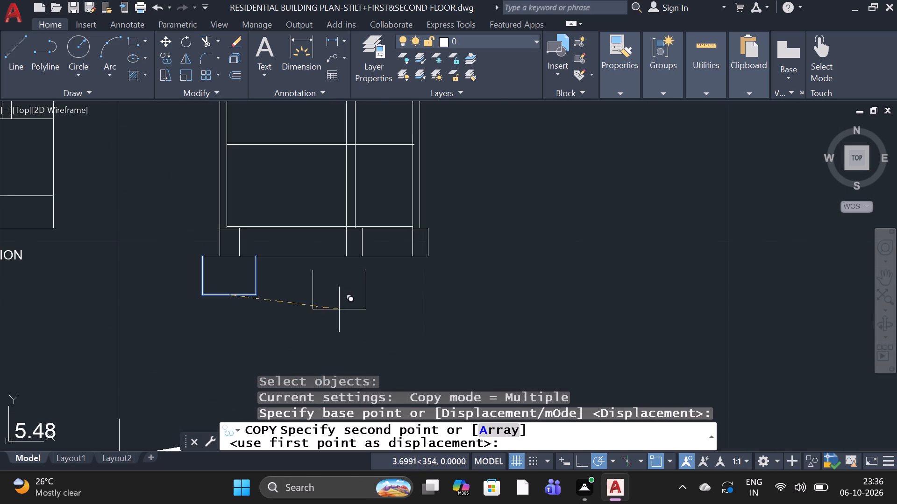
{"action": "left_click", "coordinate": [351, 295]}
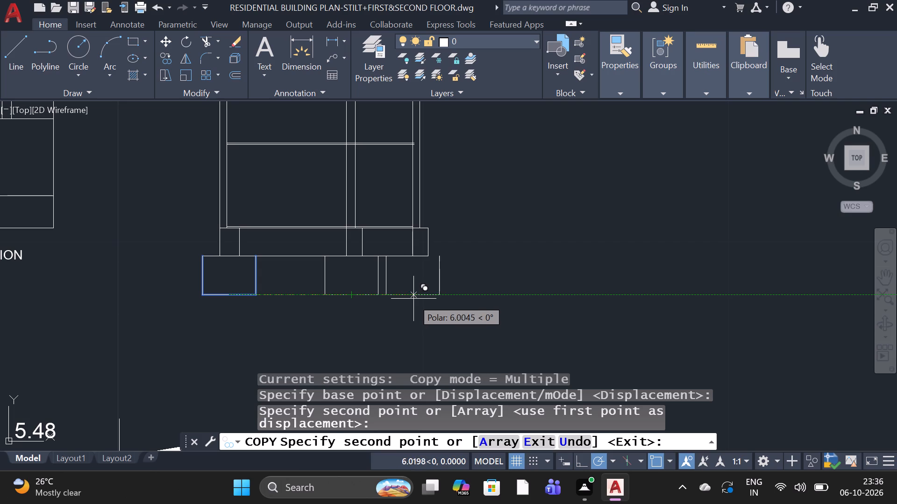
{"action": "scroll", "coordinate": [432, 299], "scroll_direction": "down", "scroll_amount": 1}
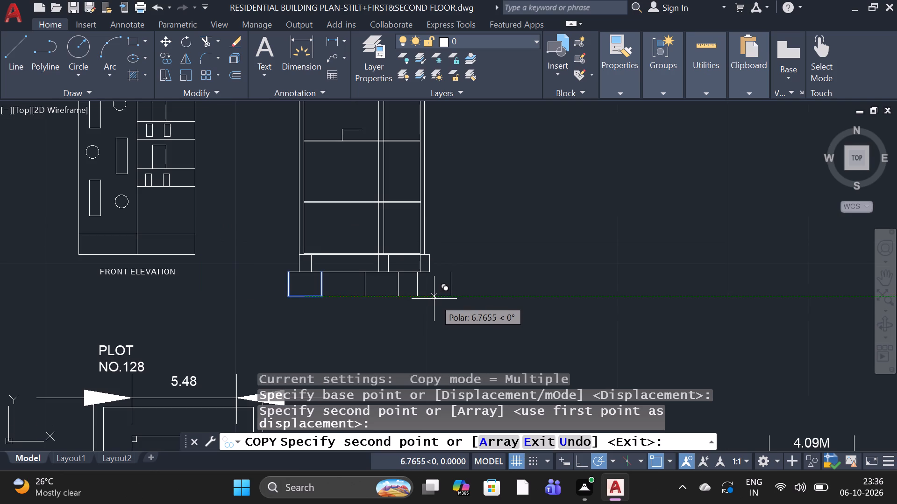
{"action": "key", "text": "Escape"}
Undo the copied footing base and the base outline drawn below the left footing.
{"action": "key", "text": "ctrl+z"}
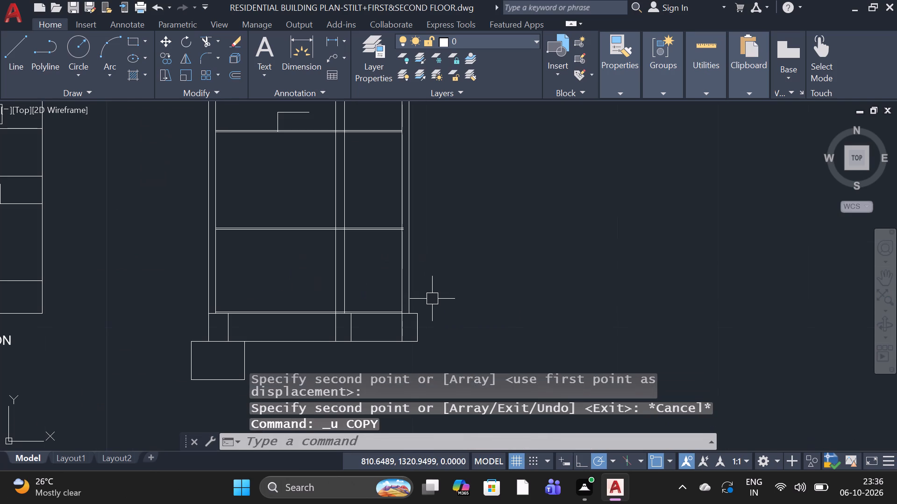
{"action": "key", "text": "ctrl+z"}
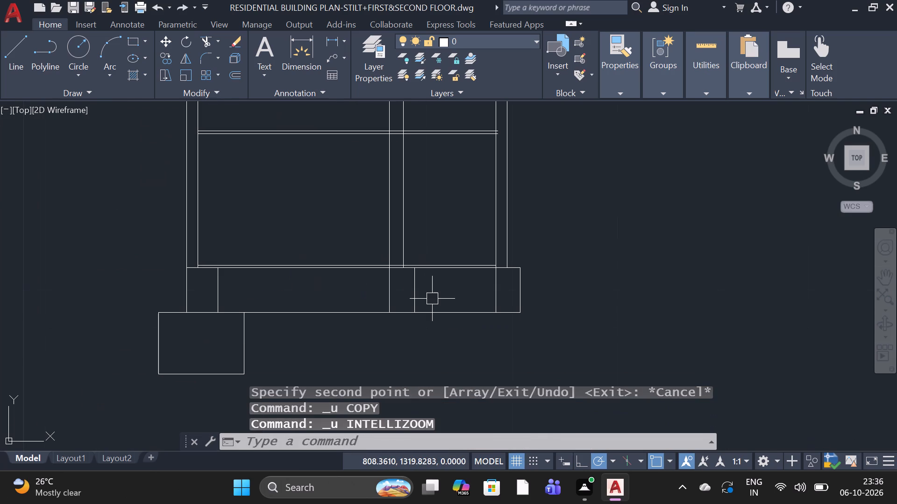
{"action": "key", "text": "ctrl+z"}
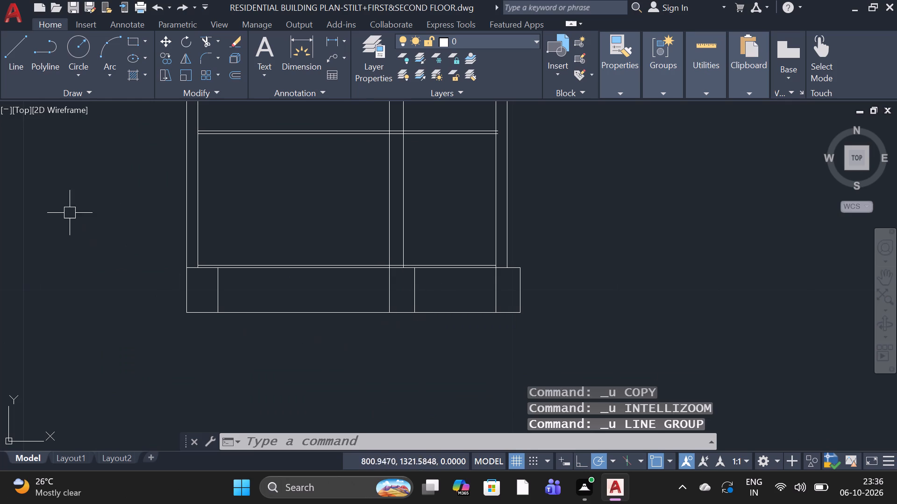
Outline a footing base below the right footing from its lower outer corner: about 0.53 outward, down, inward past its inner side, and up.
{"action": "left_click", "coordinate": [17, 54]}
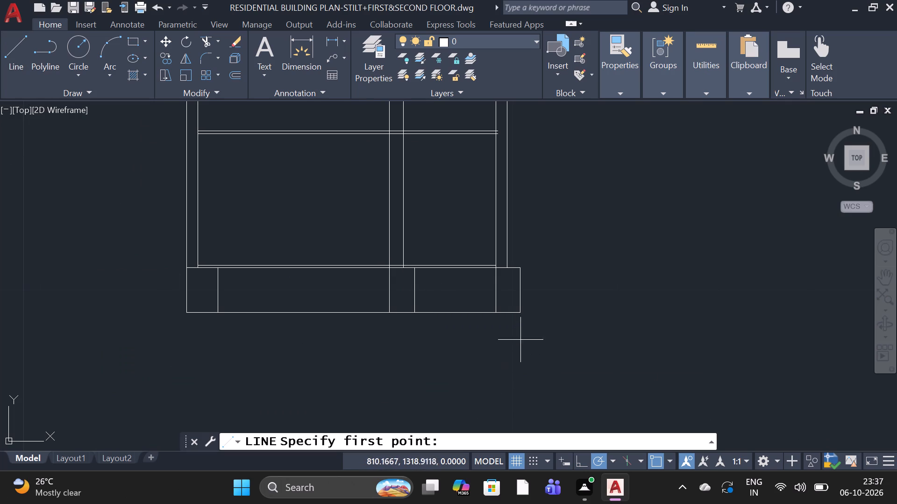
{"action": "left_click", "coordinate": [520, 319]}
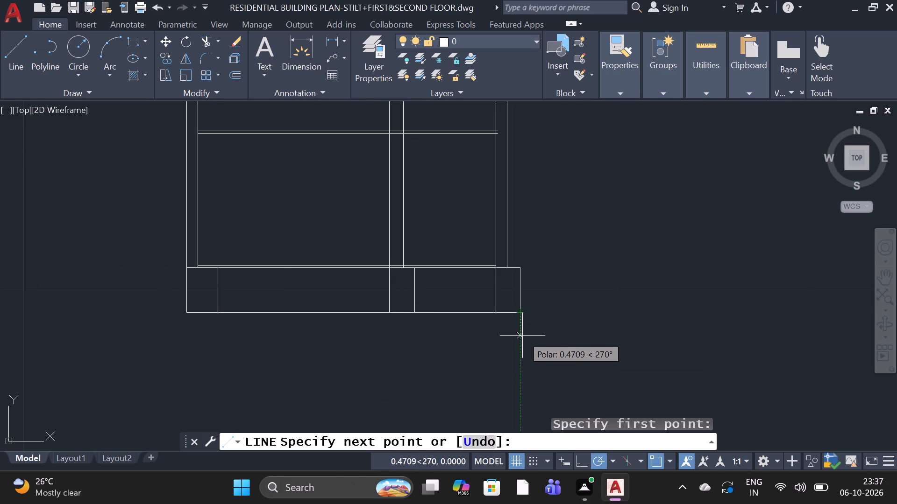
{"action": "left_click", "coordinate": [546, 310]}
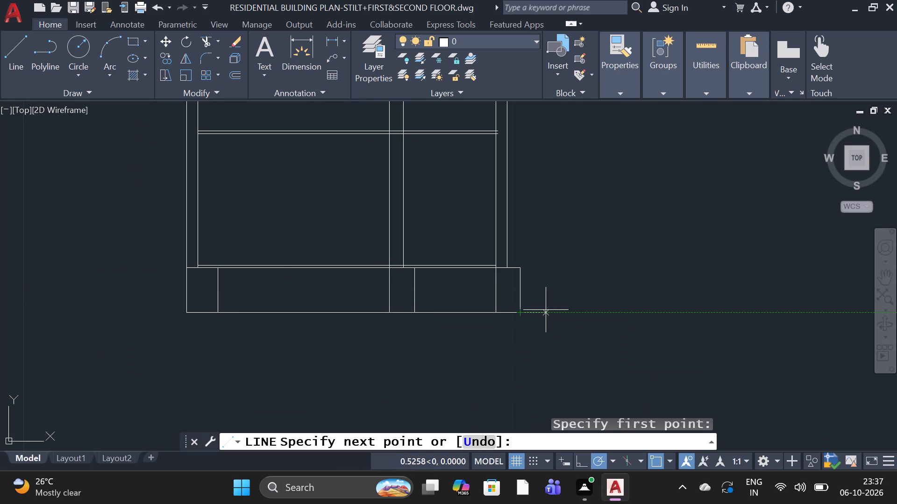
{"action": "left_click", "coordinate": [548, 362]}
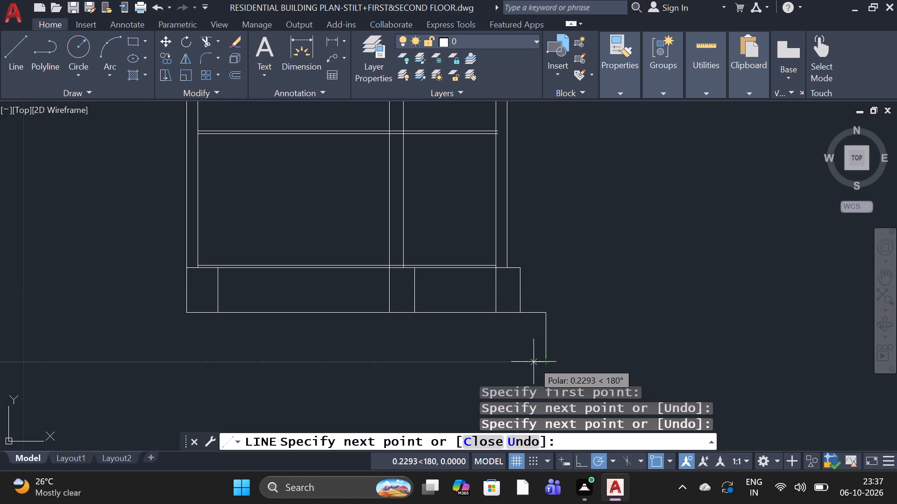
{"action": "left_click", "coordinate": [487, 369]}
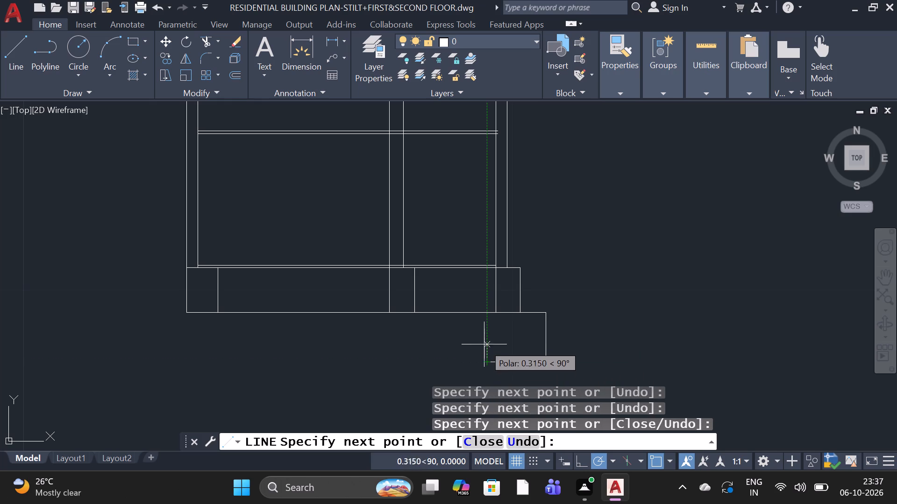
{"action": "left_click", "coordinate": [484, 315]}
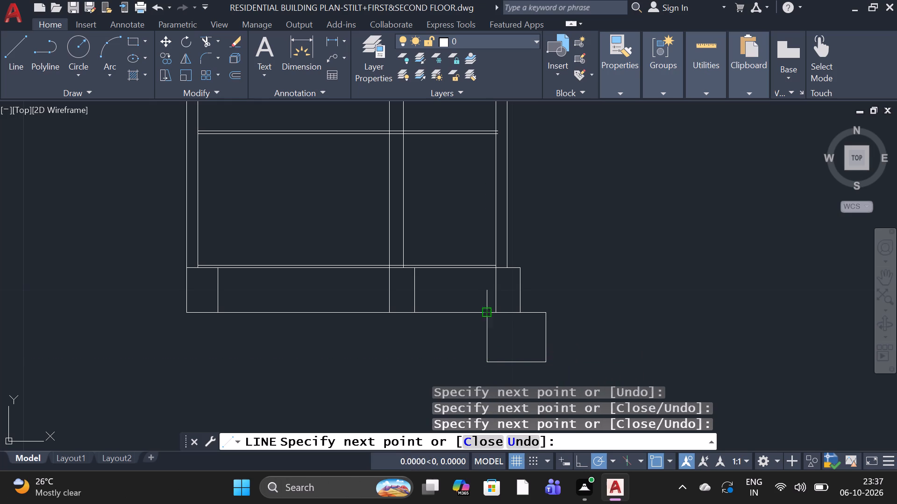
{"action": "key", "text": "space"}
Copy the right footing base horizontally to beneath the middle wall and, about 6.1 away, beneath the left footing.
{"action": "key", "text": "c"}
{"action": "type", "text": "O"}
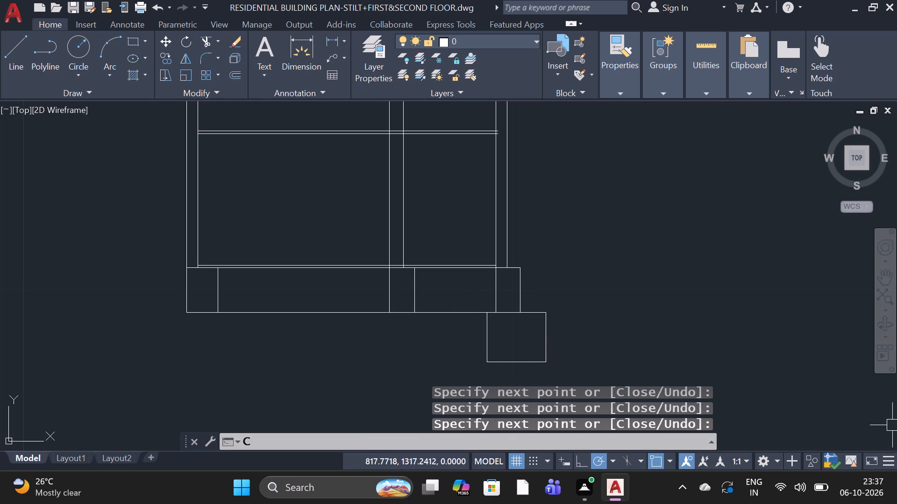
{"action": "key", "text": "space"}
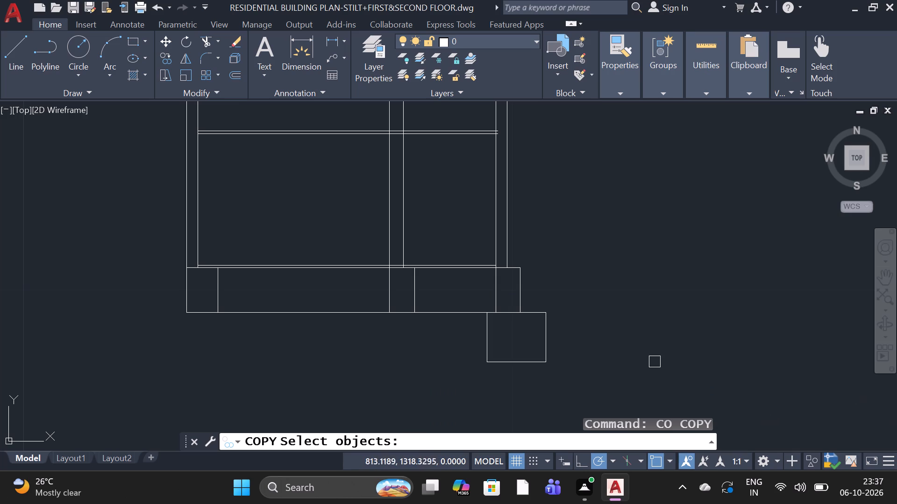
{"action": "left_click", "coordinate": [590, 319]}
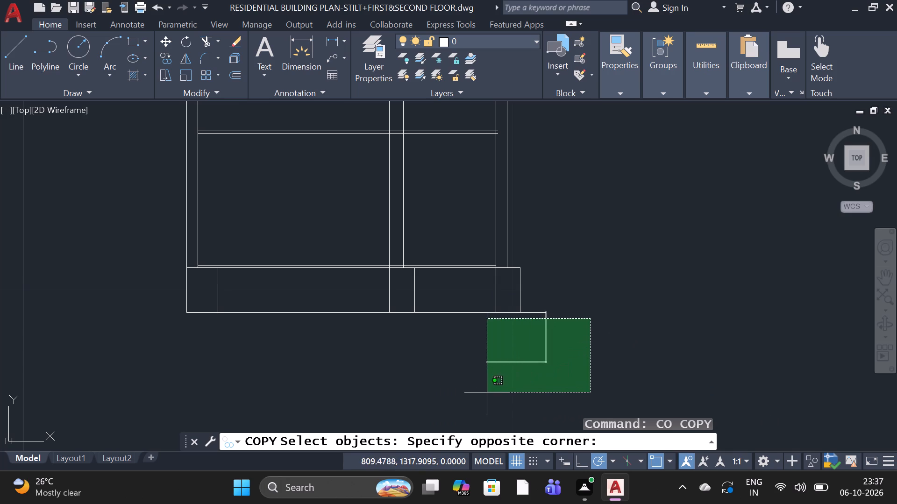
{"action": "left_click", "coordinate": [469, 392]}
{"action": "key", "text": "space"}
{"action": "left_click", "coordinate": [521, 364]}
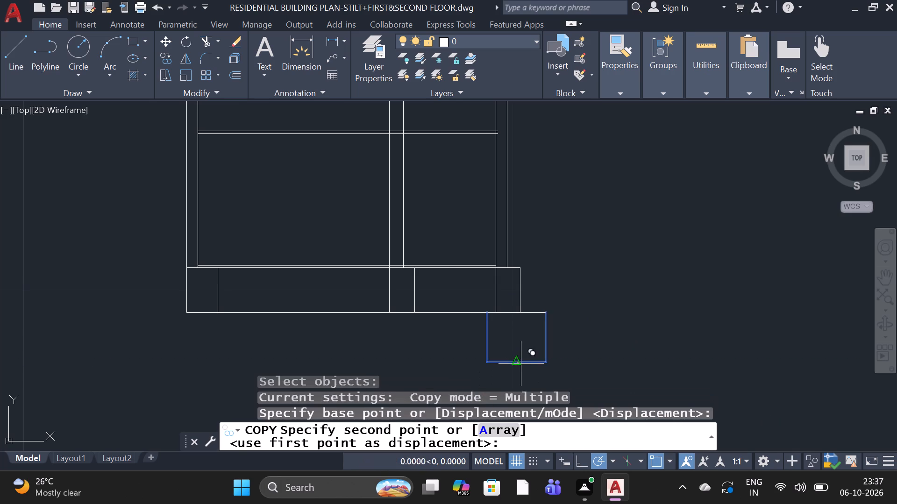
{"action": "left_click", "coordinate": [405, 366]}
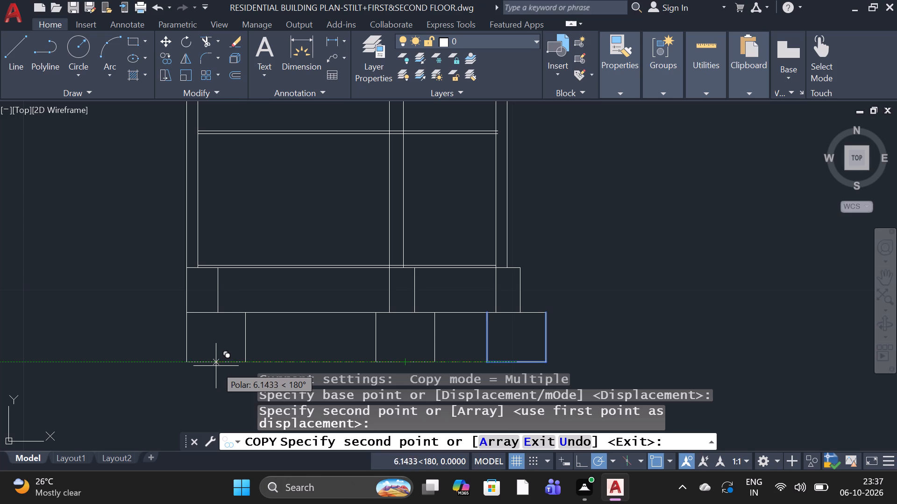
{"action": "left_click", "coordinate": [215, 365]}
{"action": "key", "text": "space"}
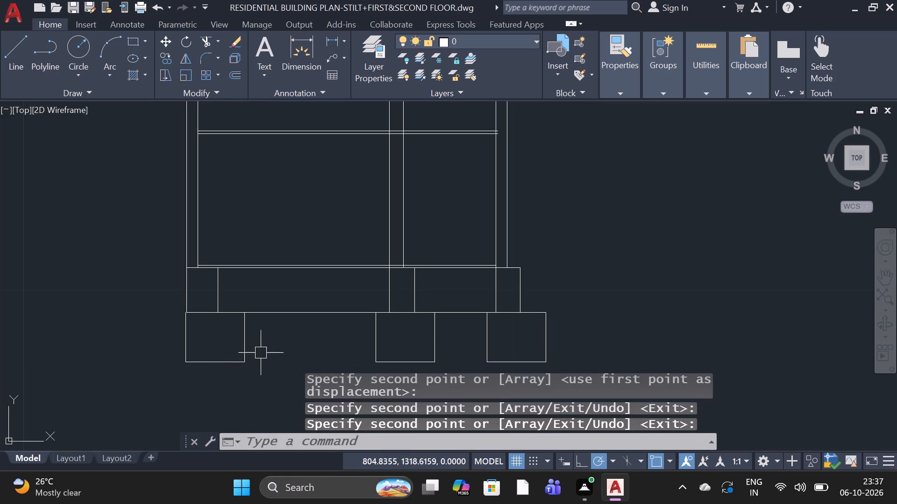
Draw a small pointed mark under the left footing base: a vertical line down from its bottom midpoint and a diagonal about 0.41 long.
{"action": "scroll", "coordinate": [261, 352], "scroll_direction": "down", "scroll_amount": 2}
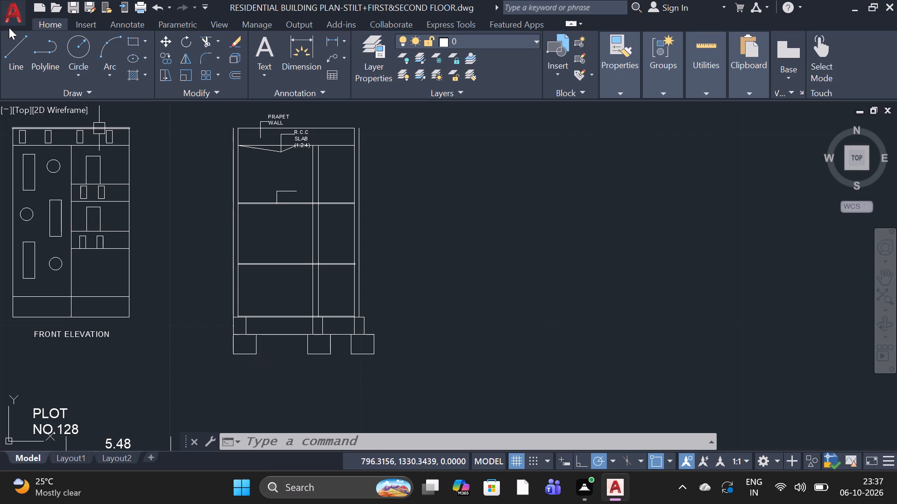
{"action": "left_click", "coordinate": [13, 44]}
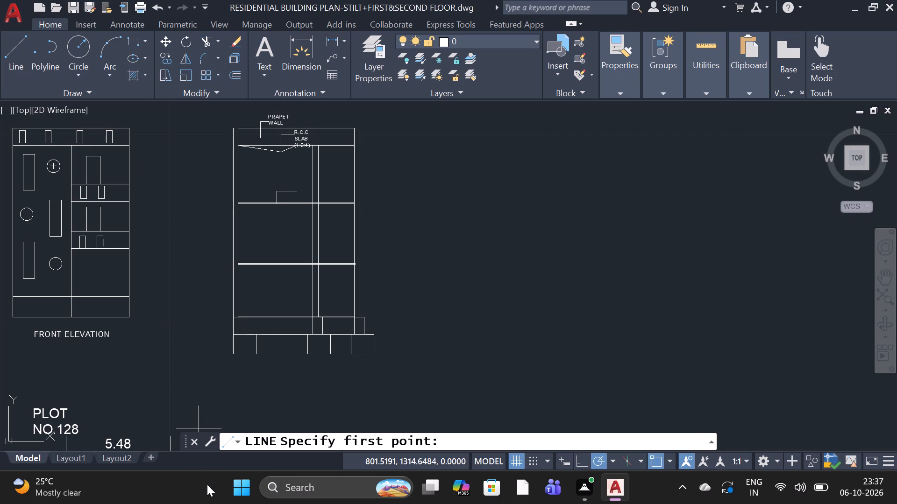
{"action": "left_click", "coordinate": [242, 358]}
{"action": "scroll", "coordinate": [244, 351], "scroll_direction": "up", "scroll_amount": 2}
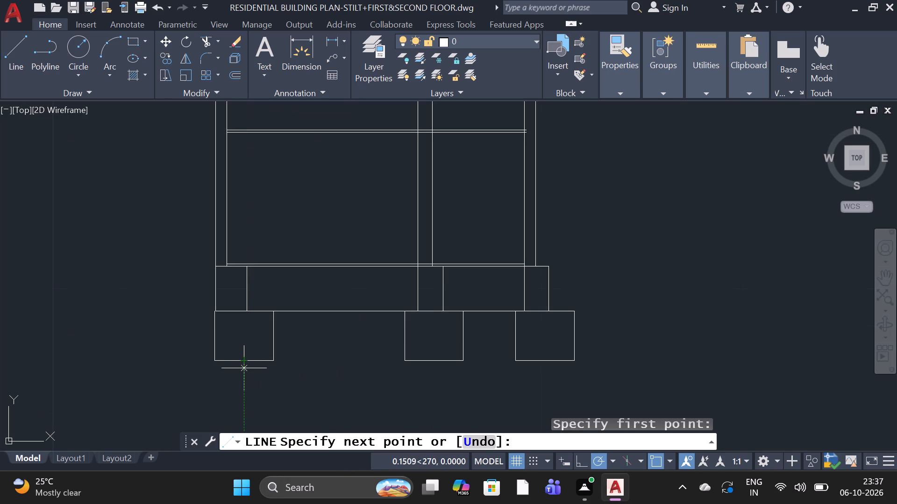
{"action": "left_click", "coordinate": [239, 378]}
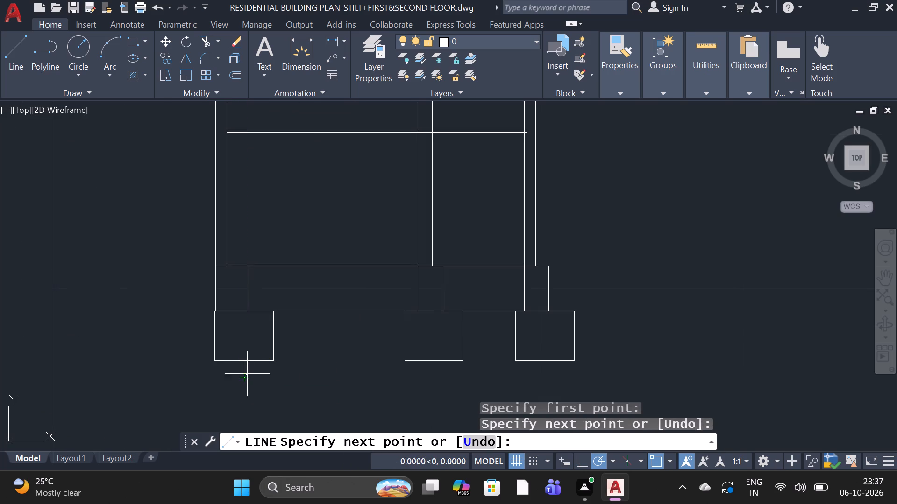
{"action": "left_click", "coordinate": [254, 362]}
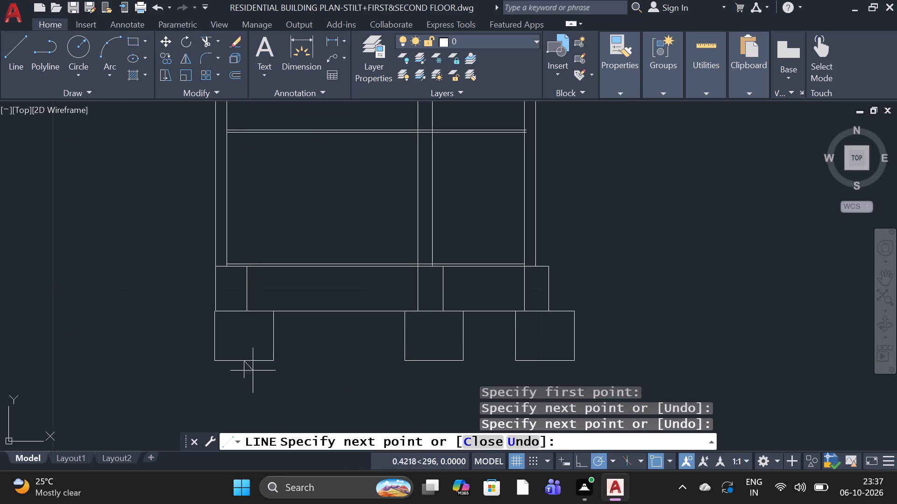
{"action": "left_click", "coordinate": [254, 362]}
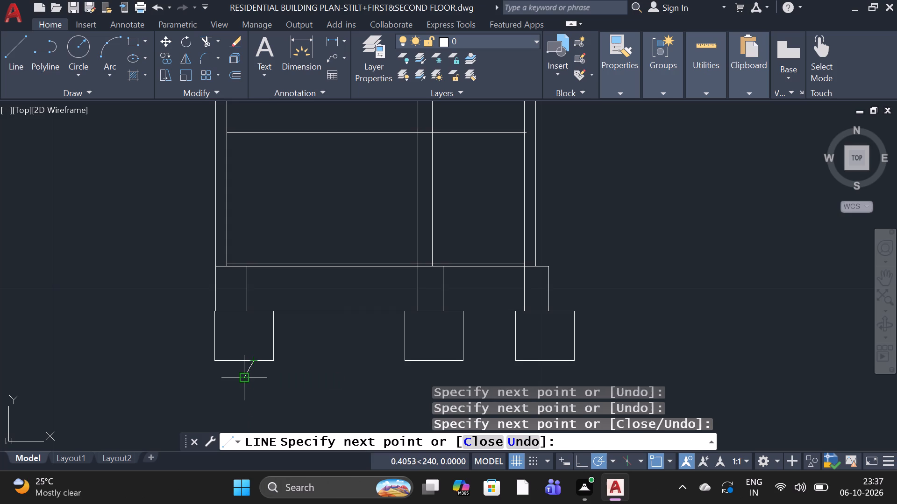
{"action": "left_click", "coordinate": [247, 376]}
{"action": "key", "text": "space"}
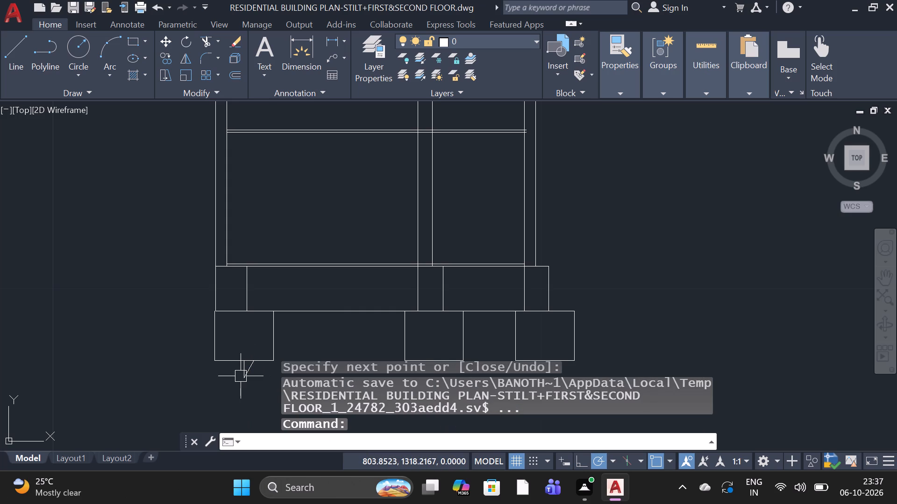
Copy the pointed mark under the left footing base horizontally to beneath the middle base, about 3.85 away, and beneath the right base.
{"action": "scroll", "coordinate": [241, 378], "scroll_direction": "up", "scroll_amount": 3}
{"action": "type", "text": "CO"}
{"action": "key", "text": "space"}
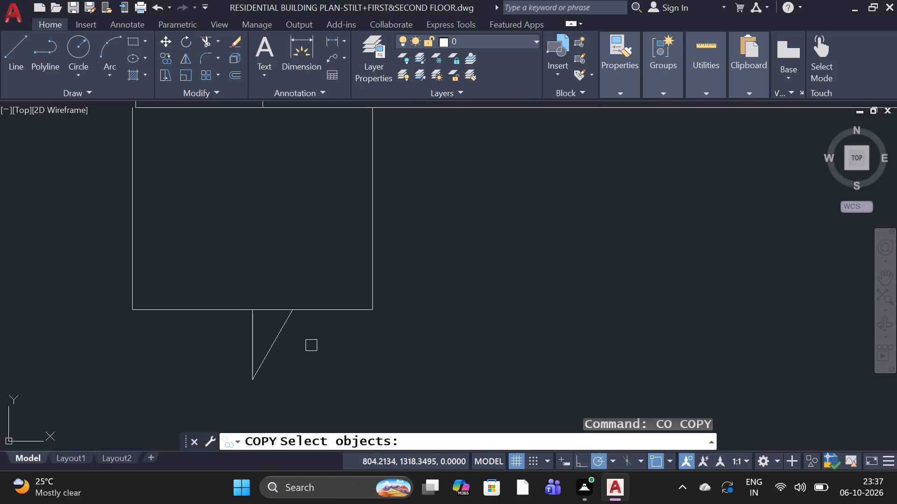
{"action": "left_click_drag", "start_coordinate": [311, 344], "coordinate": [307, 336]}
{"action": "left_click", "coordinate": [214, 374]}
{"action": "key", "text": "space"}
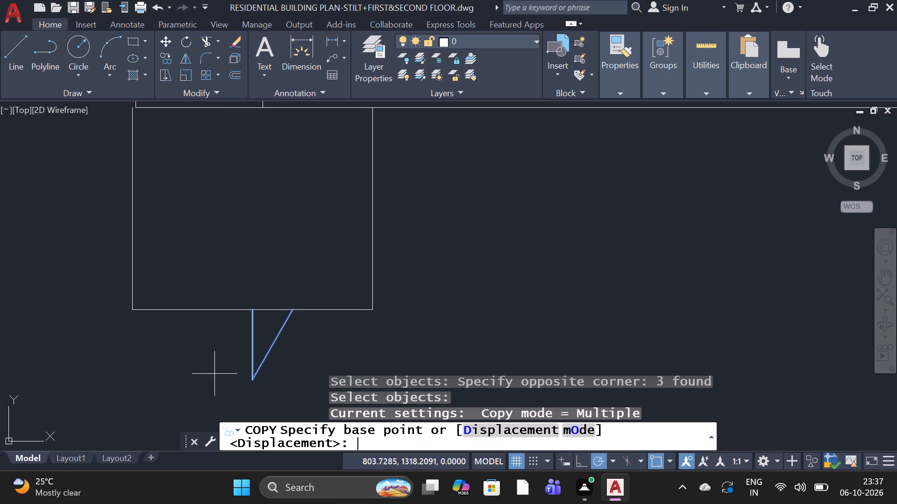
{"action": "left_click", "coordinate": [252, 372]}
{"action": "scroll", "coordinate": [337, 341], "scroll_direction": "down", "scroll_amount": 1}
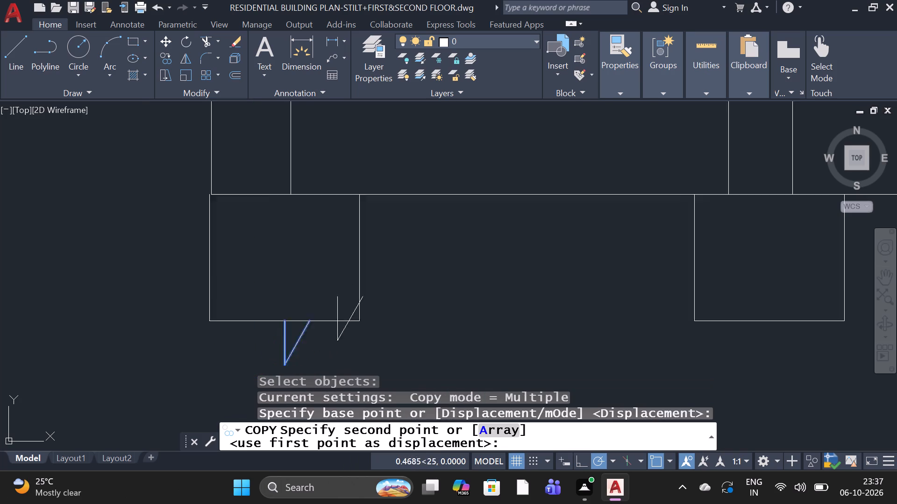
{"action": "scroll", "coordinate": [337, 341], "scroll_direction": "down", "scroll_amount": 1}
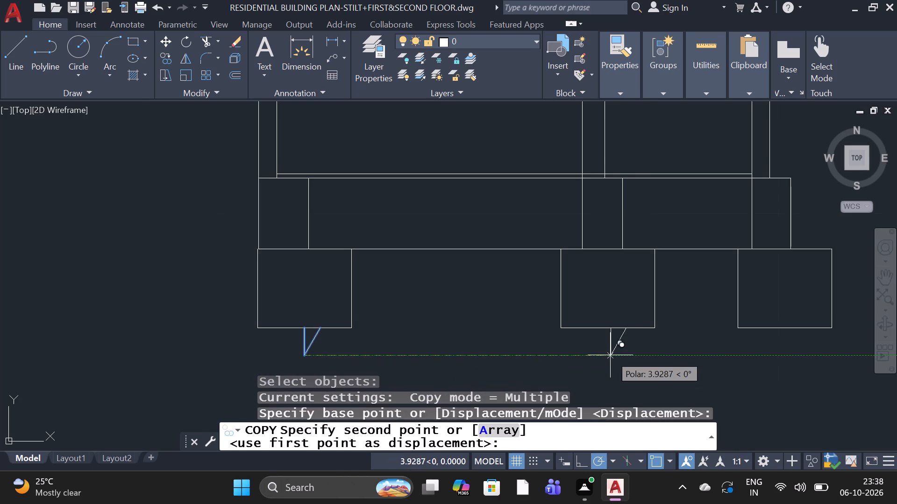
{"action": "scroll", "coordinate": [604, 356], "scroll_direction": "up", "scroll_amount": 2}
{"action": "left_click", "coordinate": [604, 356]}
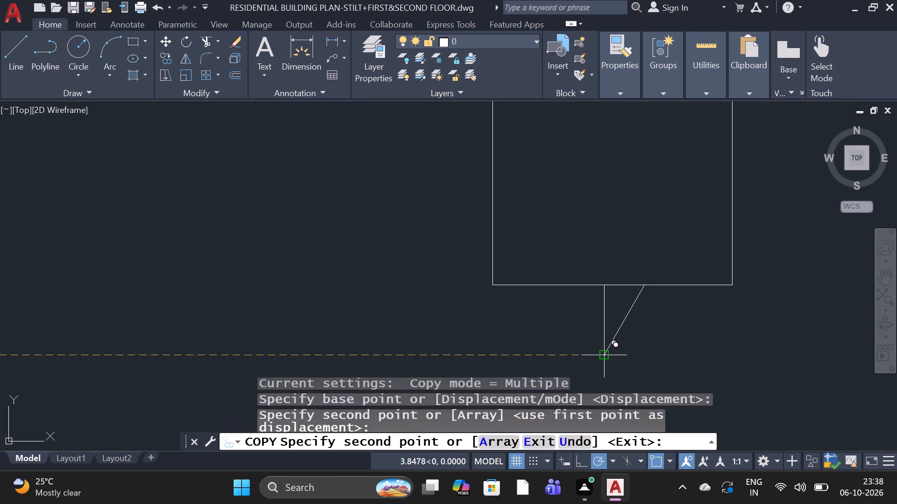
{"action": "scroll", "coordinate": [604, 356], "scroll_direction": "down", "scroll_amount": 2}
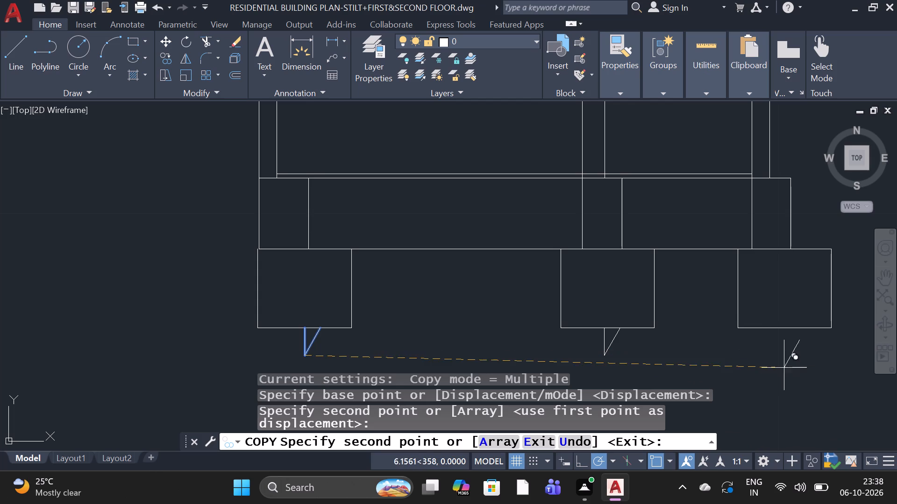
{"action": "left_click", "coordinate": [778, 358]}
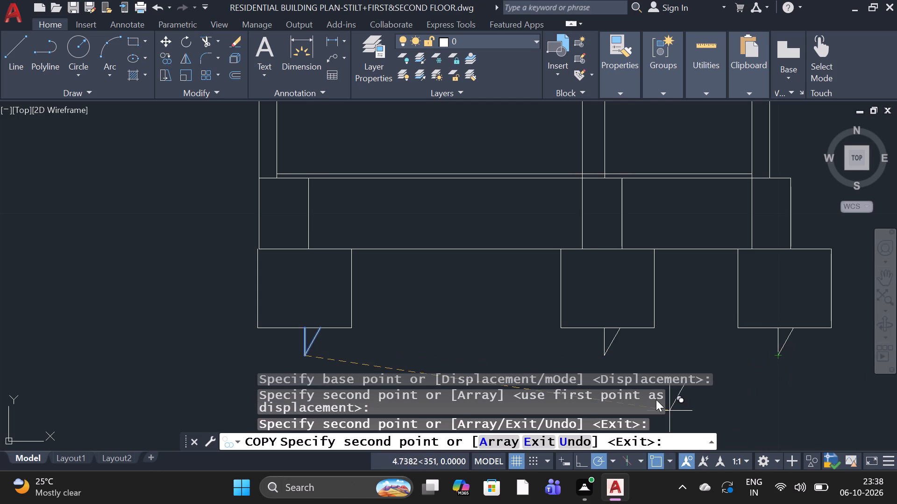
{"action": "key", "text": "space"}
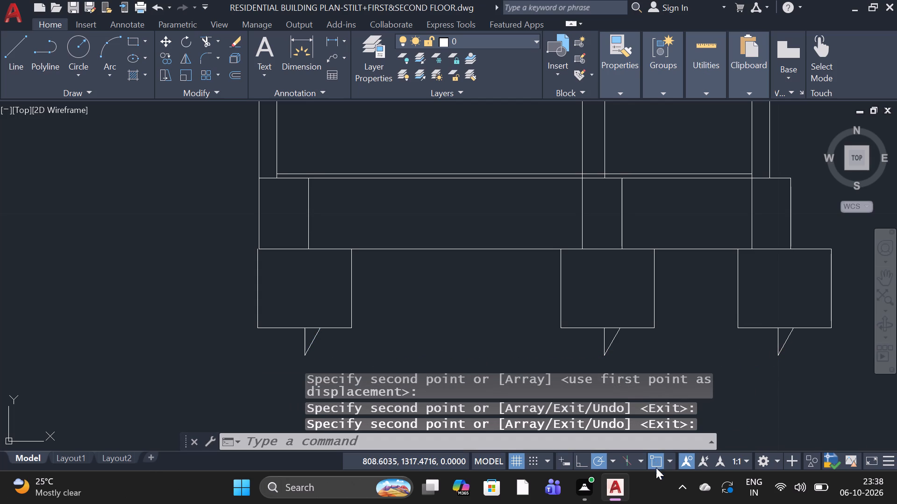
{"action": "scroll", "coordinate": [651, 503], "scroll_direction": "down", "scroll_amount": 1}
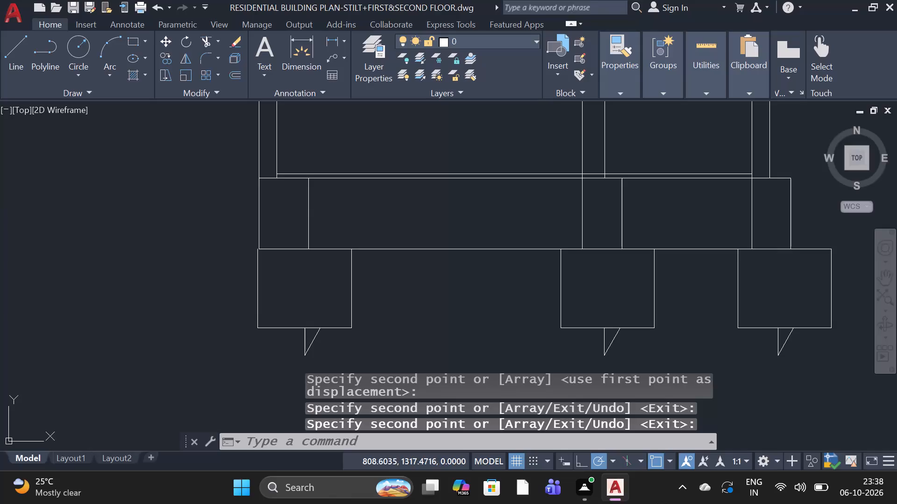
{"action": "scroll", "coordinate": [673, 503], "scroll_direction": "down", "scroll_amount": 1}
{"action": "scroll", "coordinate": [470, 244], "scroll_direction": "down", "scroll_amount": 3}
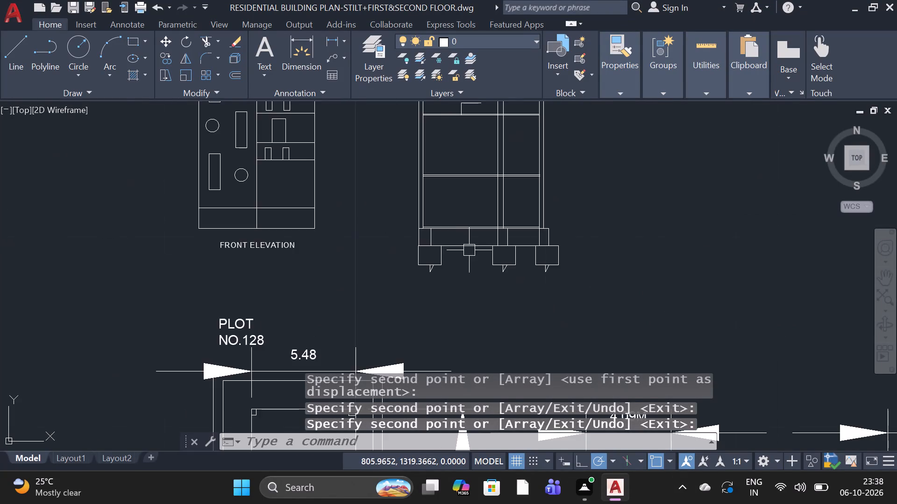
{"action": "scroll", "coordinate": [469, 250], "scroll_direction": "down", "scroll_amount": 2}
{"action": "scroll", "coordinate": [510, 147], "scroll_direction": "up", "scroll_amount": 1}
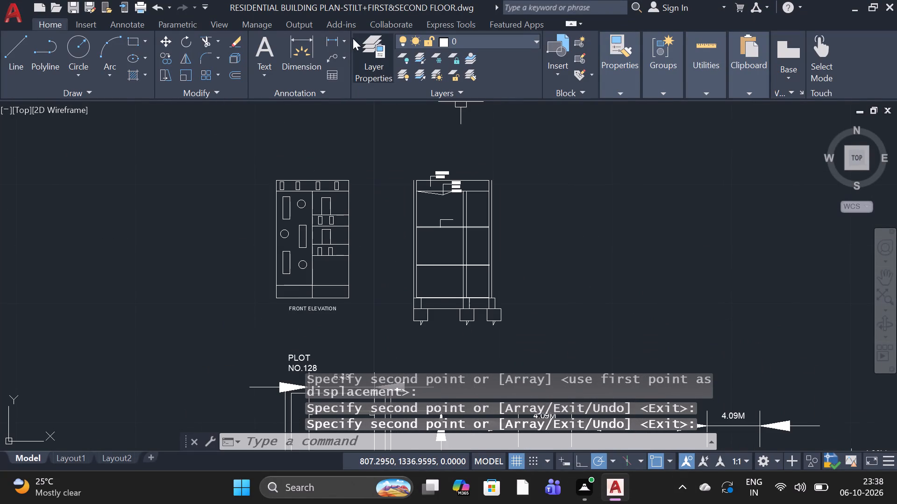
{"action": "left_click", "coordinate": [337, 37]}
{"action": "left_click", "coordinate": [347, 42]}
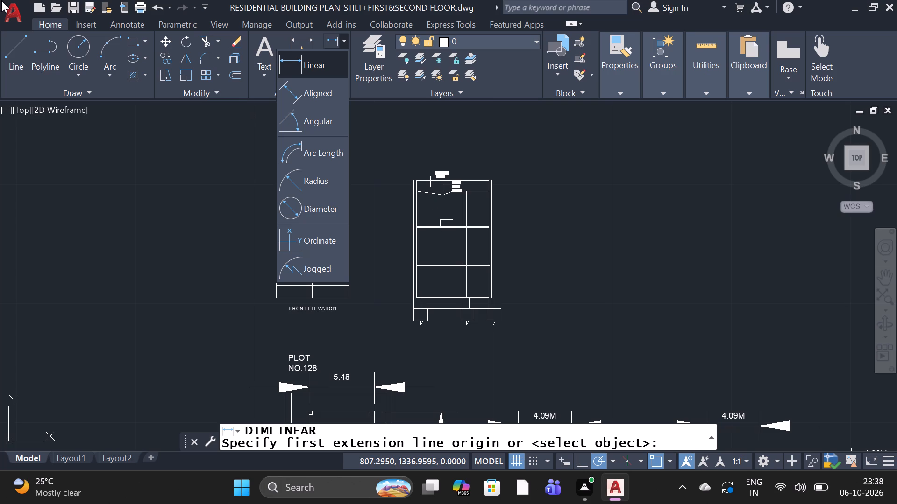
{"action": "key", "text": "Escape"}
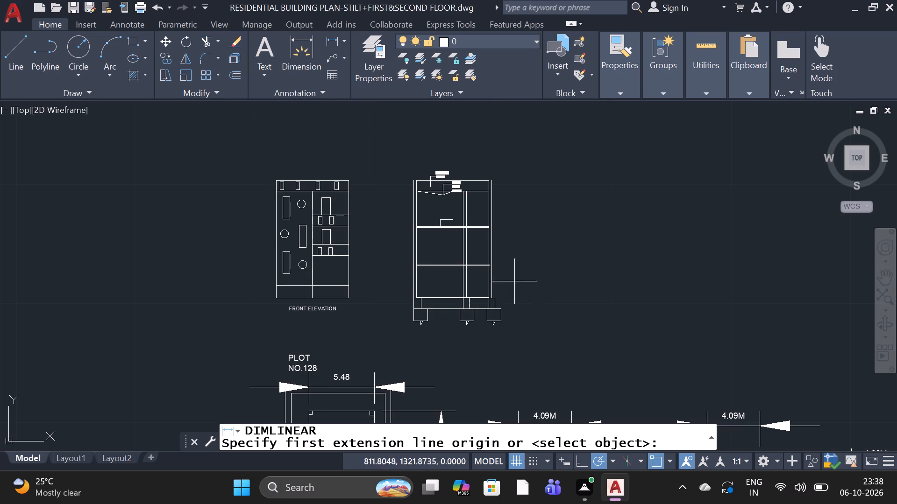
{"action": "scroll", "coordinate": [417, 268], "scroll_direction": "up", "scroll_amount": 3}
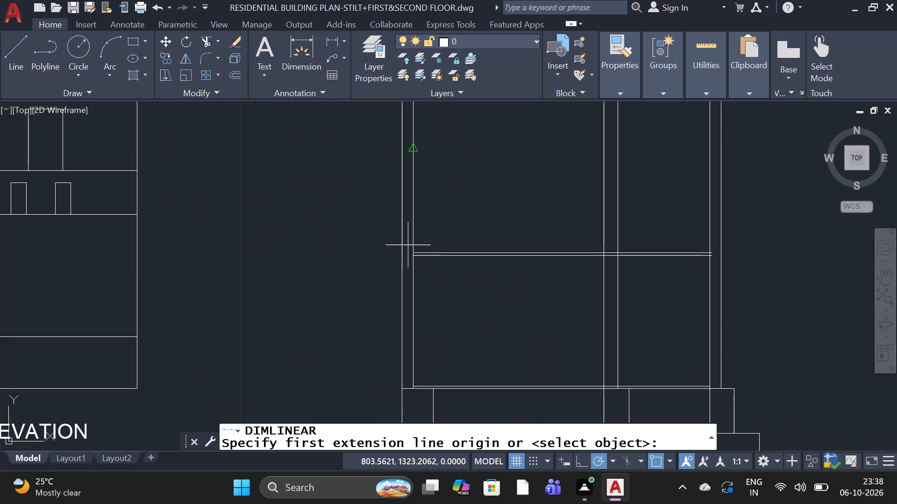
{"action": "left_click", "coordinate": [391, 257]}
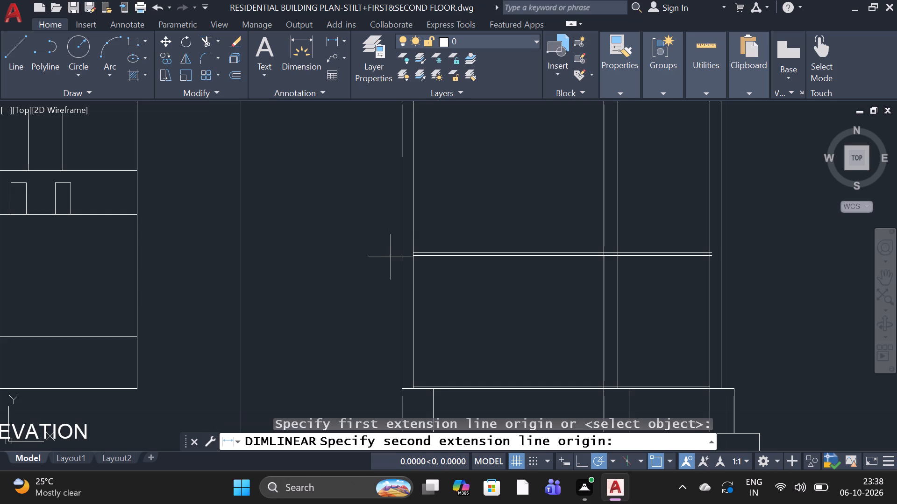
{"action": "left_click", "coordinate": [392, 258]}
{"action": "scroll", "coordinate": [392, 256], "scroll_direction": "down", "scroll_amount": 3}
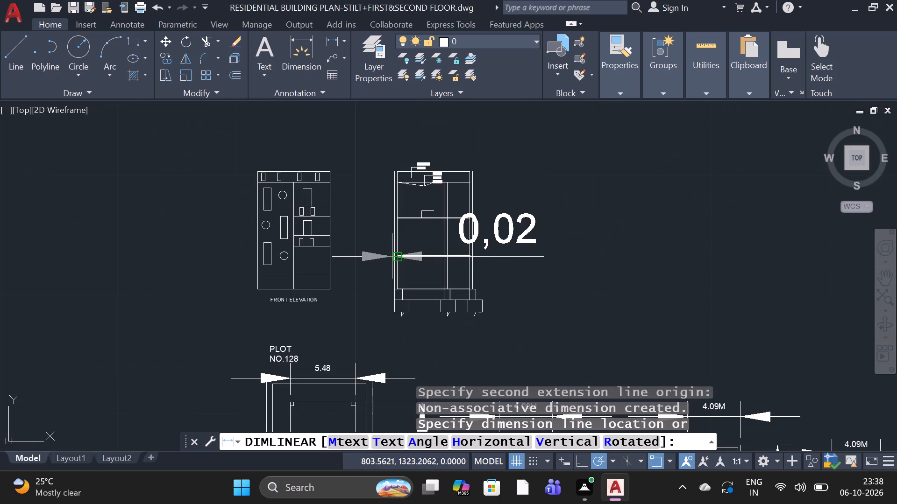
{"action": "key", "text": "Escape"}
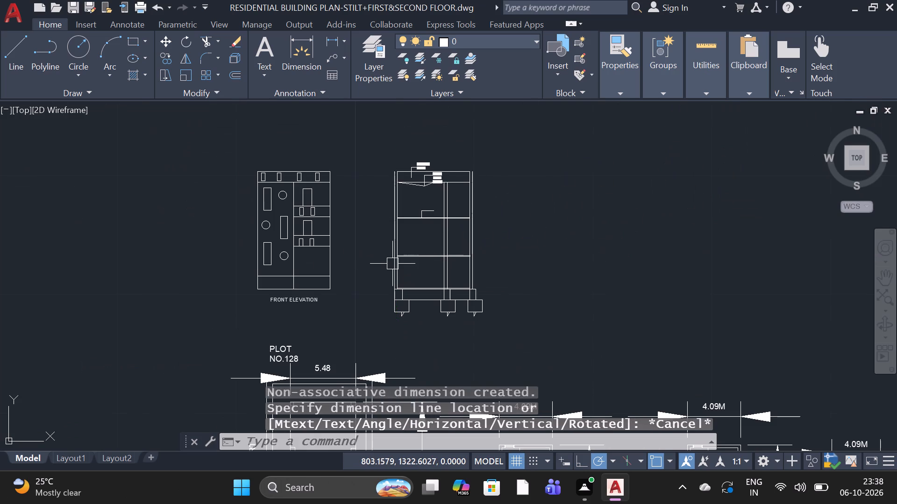
Draw a vertical line just outside the second elevation's left wall, from the plinth top up to the first slab above.
{"action": "left_click_drag", "start_coordinate": [24, 58], "coordinate": [33, 48]}
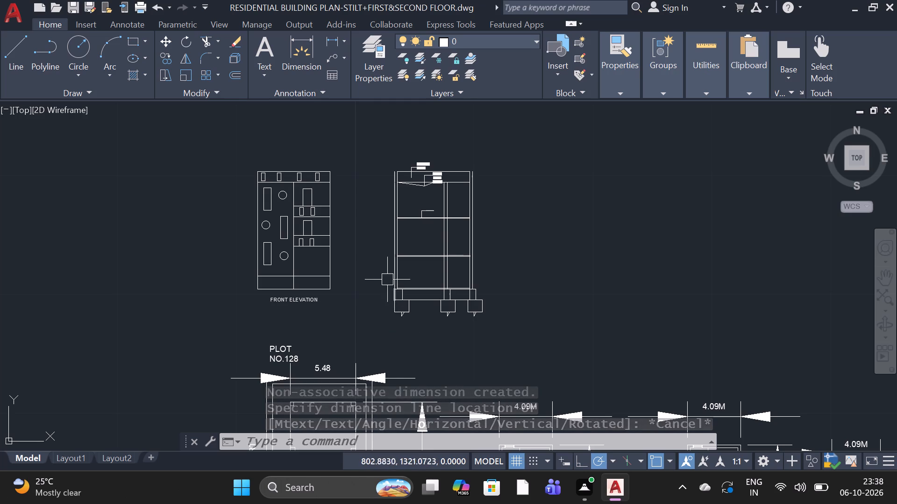
{"action": "left_click", "coordinate": [11, 57]}
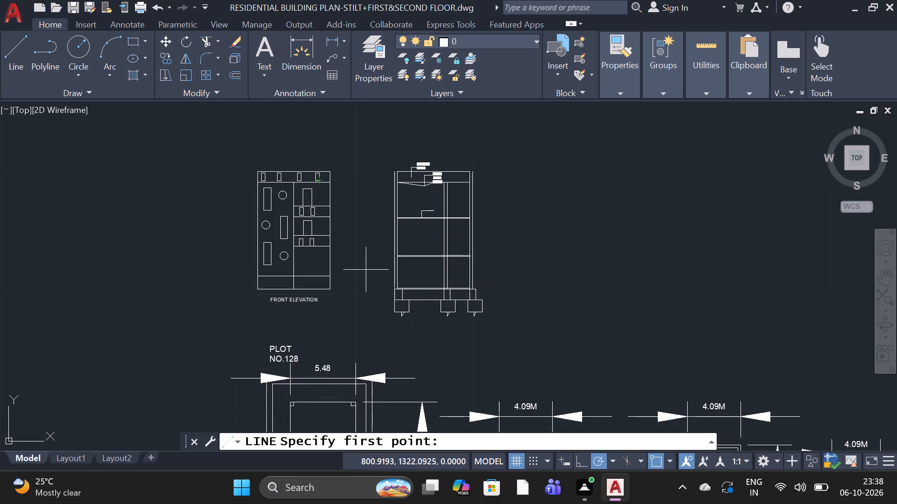
{"action": "scroll", "coordinate": [392, 292], "scroll_direction": "up", "scroll_amount": 3}
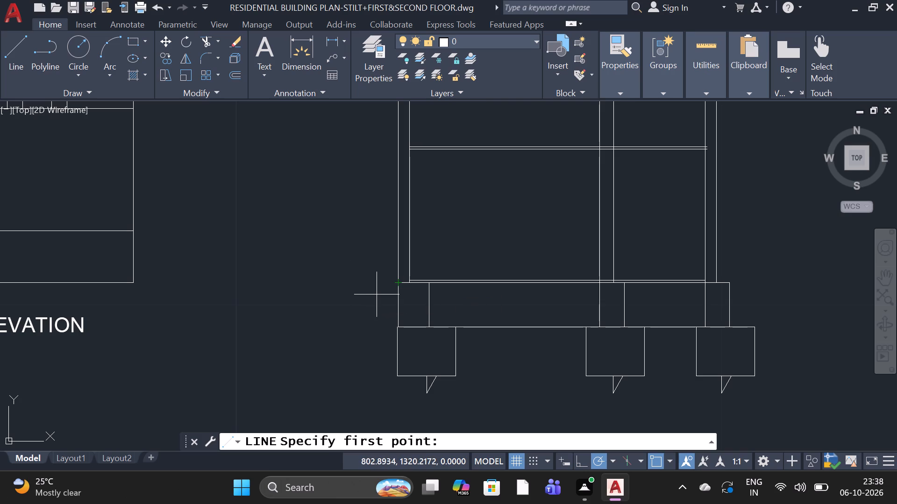
{"action": "left_click", "coordinate": [379, 284]}
{"action": "scroll", "coordinate": [378, 283], "scroll_direction": "down", "scroll_amount": 3}
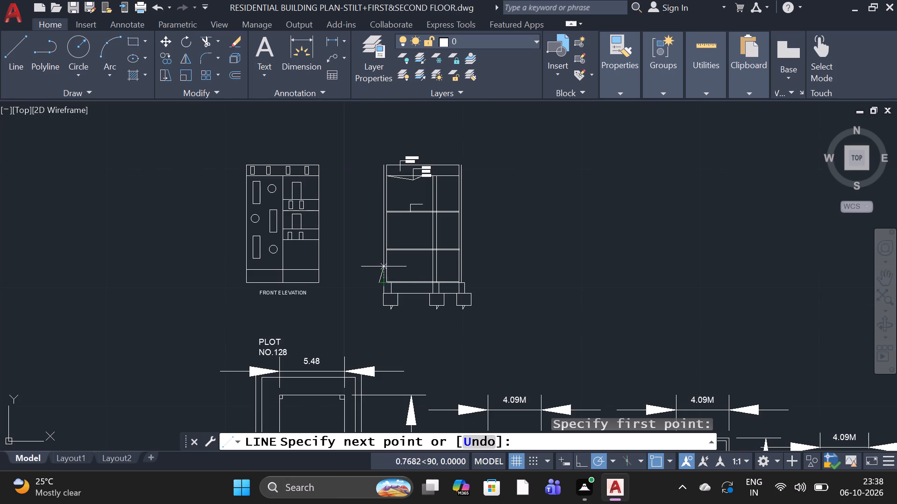
{"action": "scroll", "coordinate": [380, 257], "scroll_direction": "up", "scroll_amount": 3}
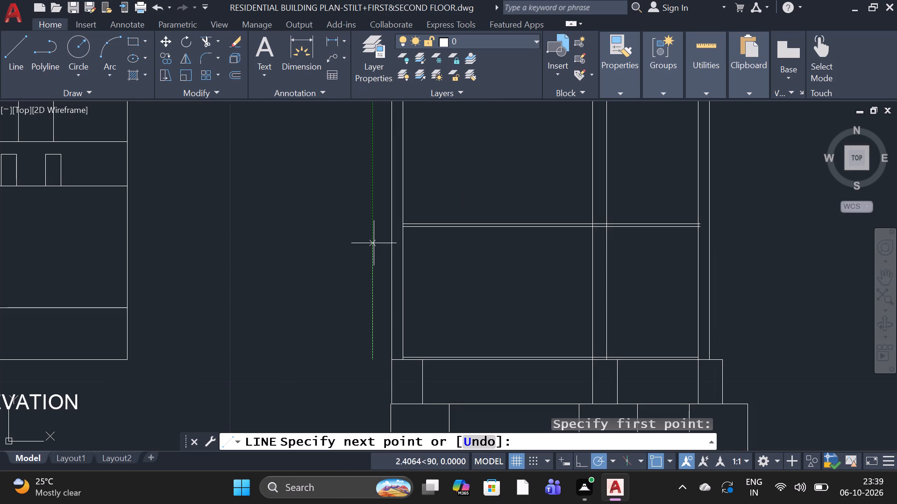
{"action": "left_click", "coordinate": [377, 228]}
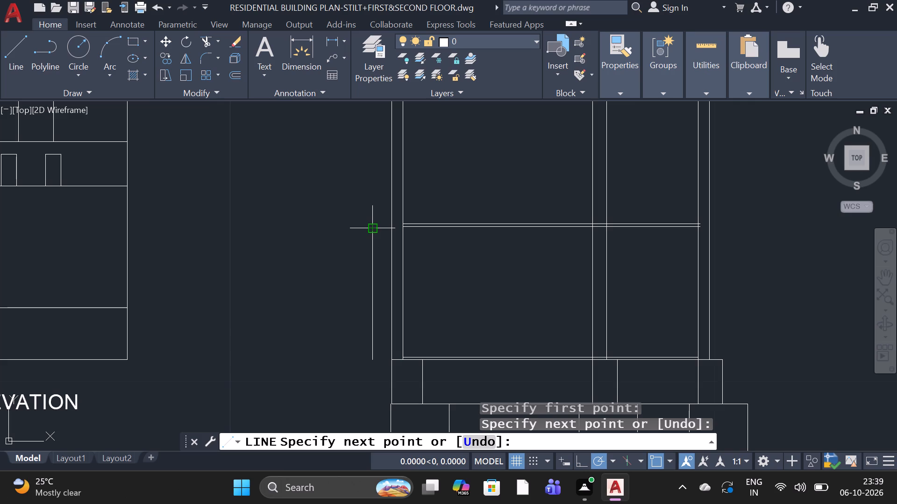
{"action": "key", "text": "space"}
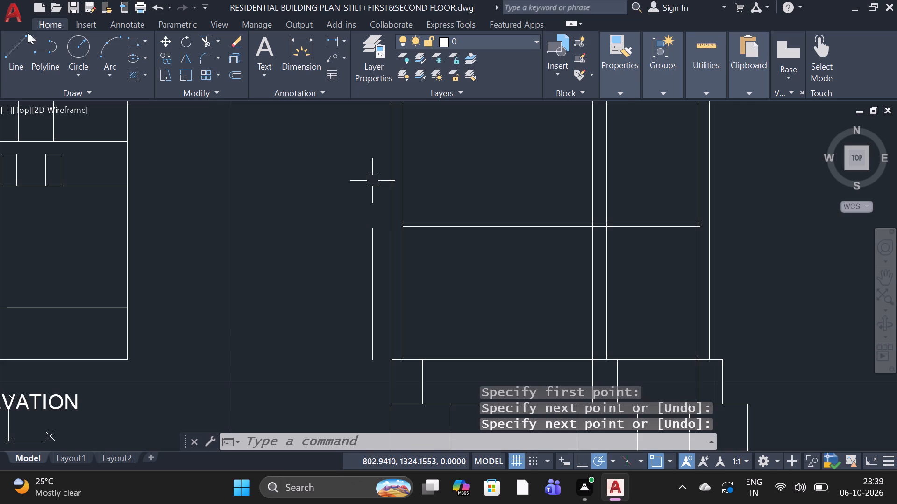
Draw a second vertical line outside the left wall along the middle storey, starting just above the first line and ending near the next slab.
{"action": "left_click", "coordinate": [27, 48]}
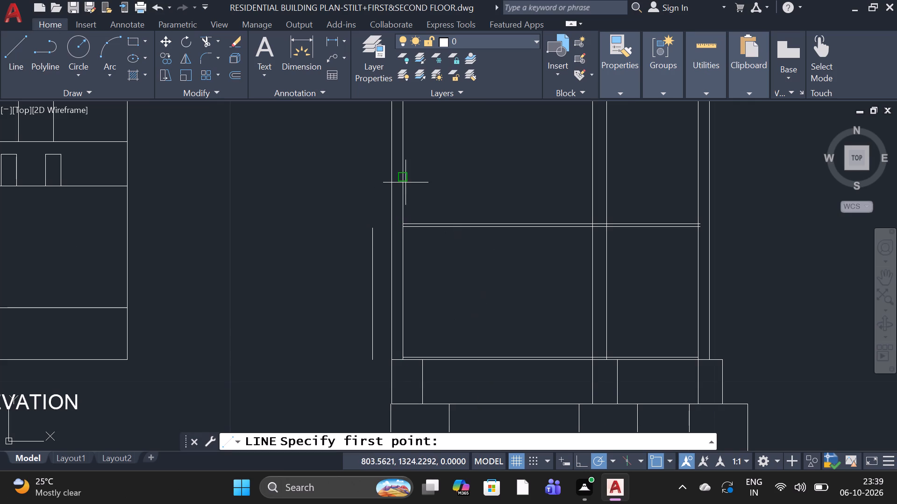
{"action": "scroll", "coordinate": [398, 182], "scroll_direction": "down", "scroll_amount": 2}
{"action": "scroll", "coordinate": [397, 193], "scroll_direction": "up", "scroll_amount": 2}
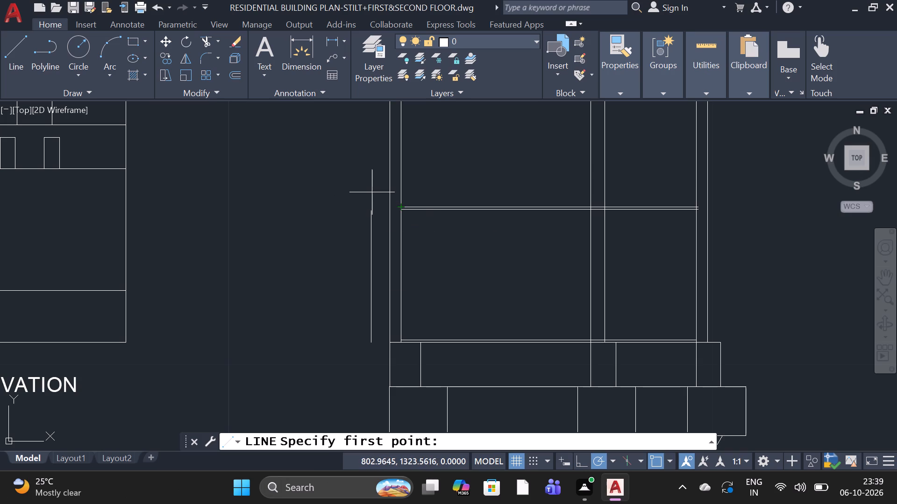
{"action": "left_click", "coordinate": [372, 192]}
{"action": "left_click", "coordinate": [372, 192]}
{"action": "scroll", "coordinate": [393, 188], "scroll_direction": "down", "scroll_amount": 3}
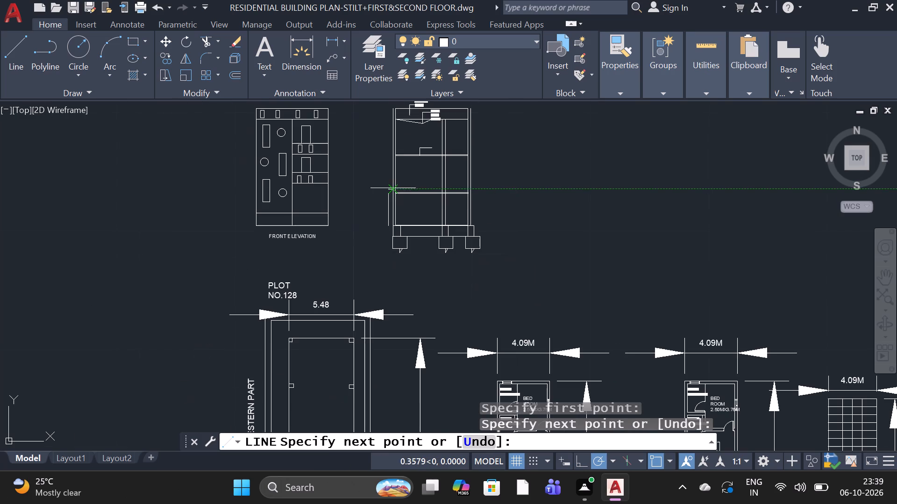
{"action": "scroll", "coordinate": [391, 165], "scroll_direction": "up", "scroll_amount": 3}
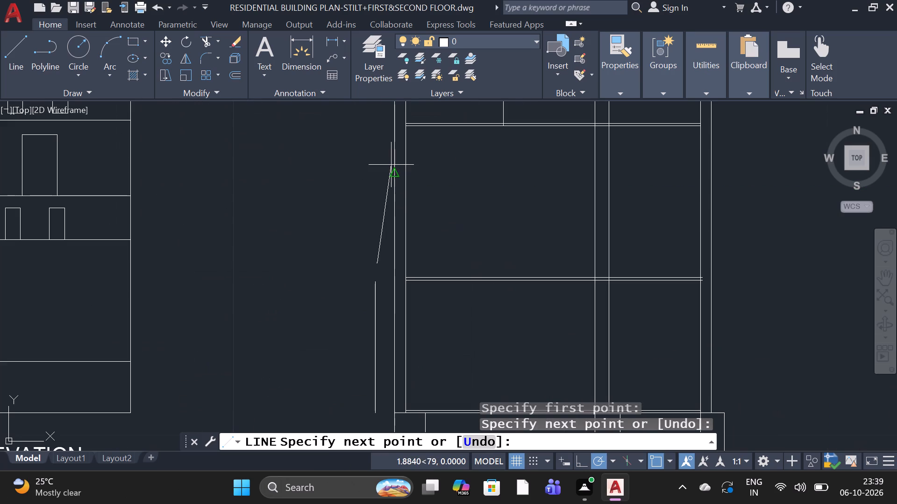
{"action": "left_click", "coordinate": [378, 131]}
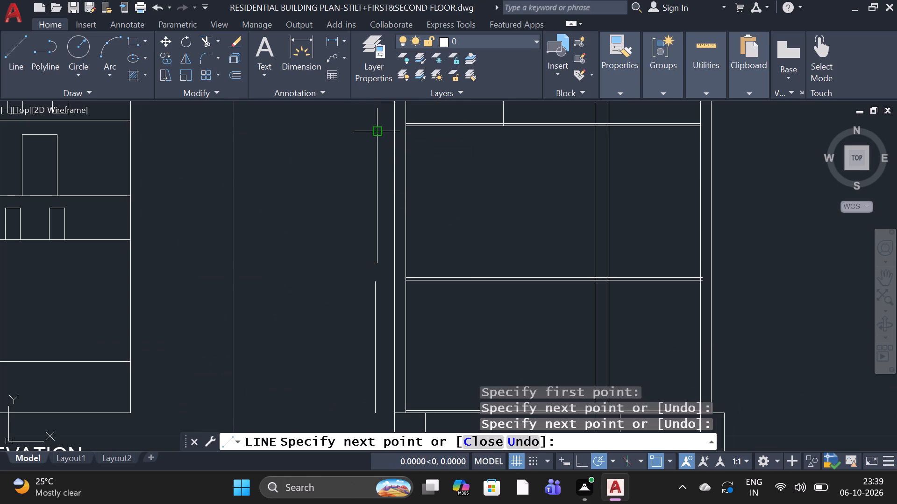
{"action": "key", "text": "space"}
Draw a third vertical line about 3.57 long outside the second elevation's left wall, from just above the middle storey line up past the top slab.
{"action": "scroll", "coordinate": [379, 146], "scroll_direction": "down", "scroll_amount": 2}
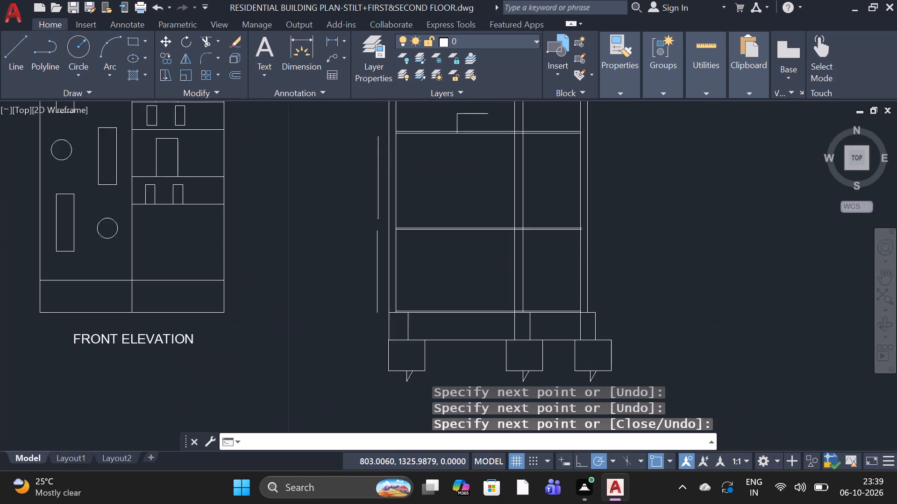
{"action": "scroll", "coordinate": [356, 167], "scroll_direction": "down", "scroll_amount": 3}
{"action": "scroll", "coordinate": [368, 160], "scroll_direction": "up", "scroll_amount": 3}
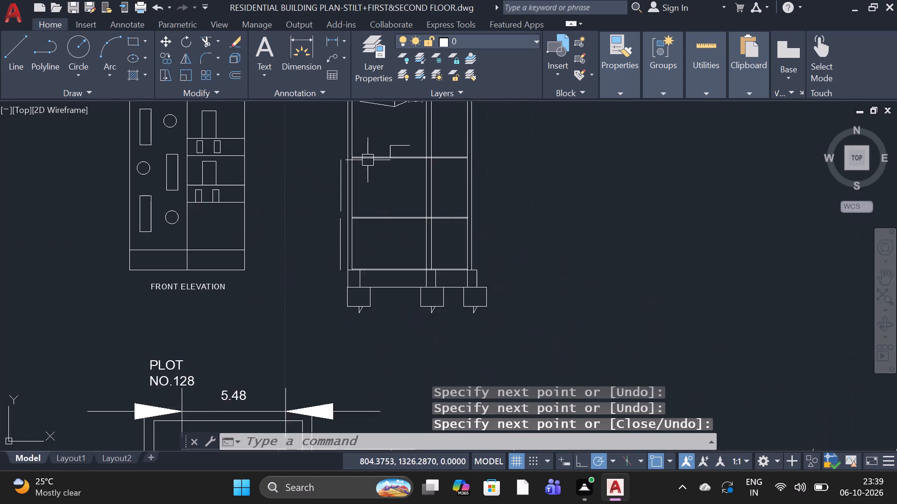
{"action": "scroll", "coordinate": [368, 160], "scroll_direction": "down", "scroll_amount": 3}
{"action": "scroll", "coordinate": [356, 126], "scroll_direction": "up", "scroll_amount": 3}
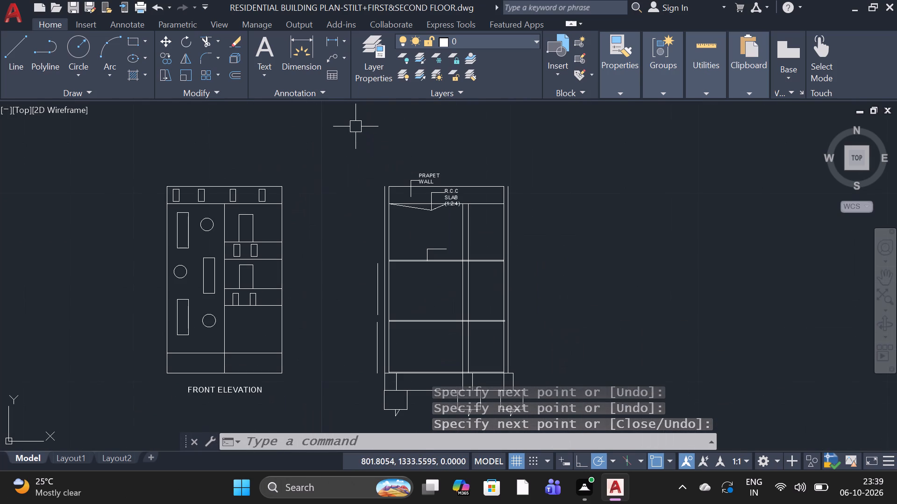
{"action": "left_click", "coordinate": [11, 44]}
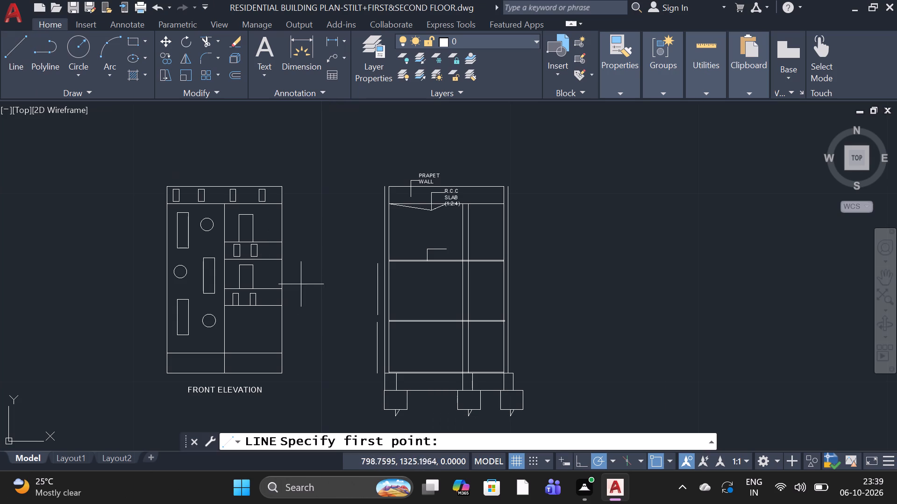
{"action": "scroll", "coordinate": [371, 252], "scroll_direction": "up", "scroll_amount": 1}
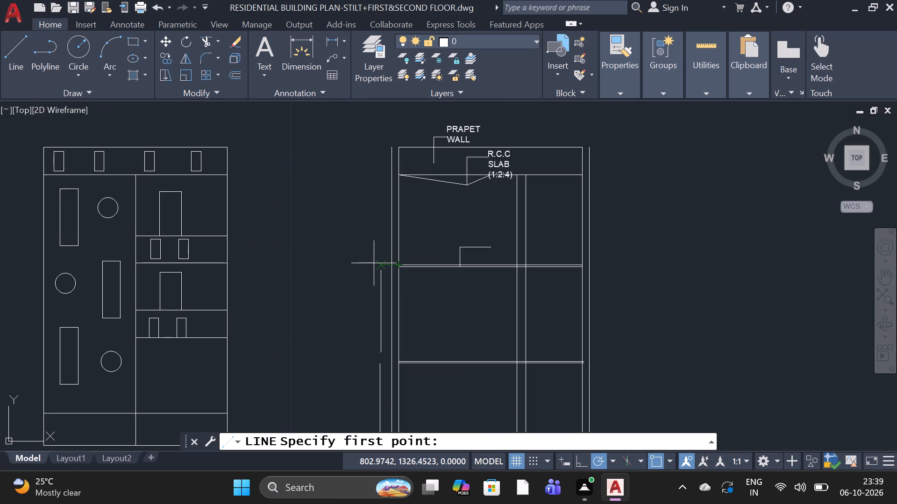
{"action": "left_click", "coordinate": [374, 263]}
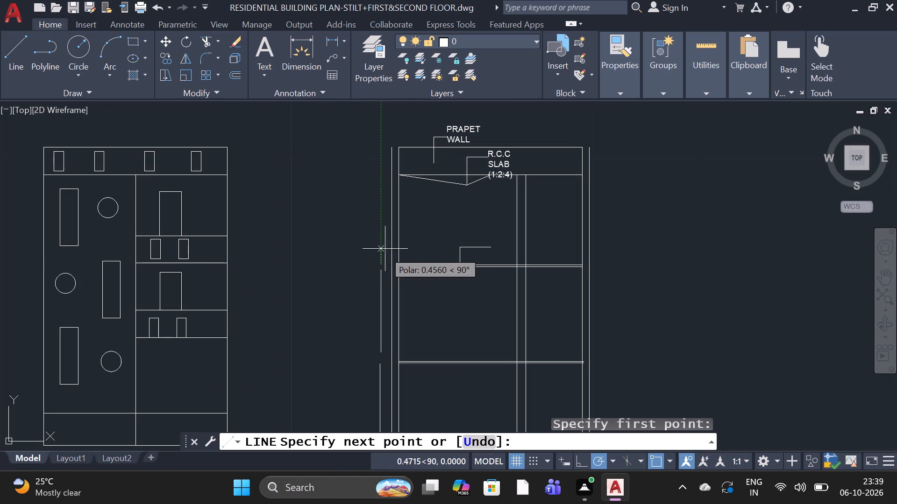
{"action": "left_click", "coordinate": [386, 158]}
{"action": "key", "text": "space"}
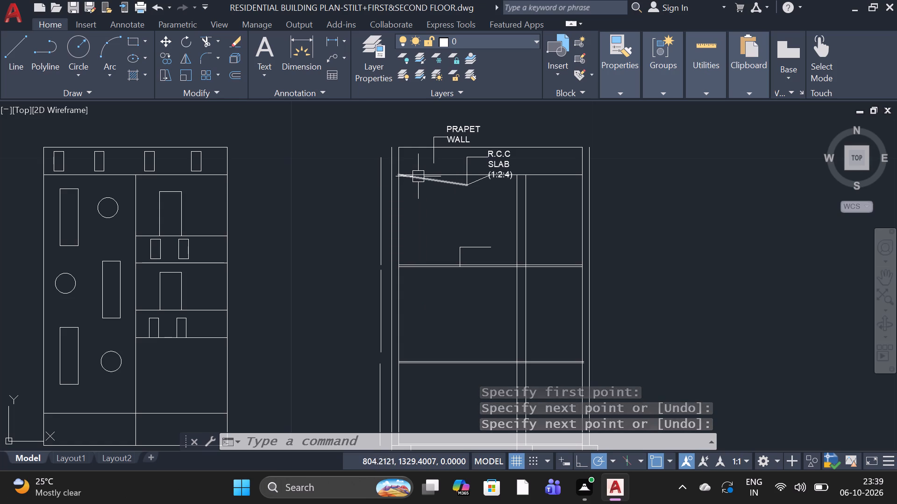
Trim the top end of the third vertical line back to just above the roof slab level.
{"action": "scroll", "coordinate": [373, 165], "scroll_direction": "up", "scroll_amount": 3}
{"action": "key", "text": "y"}
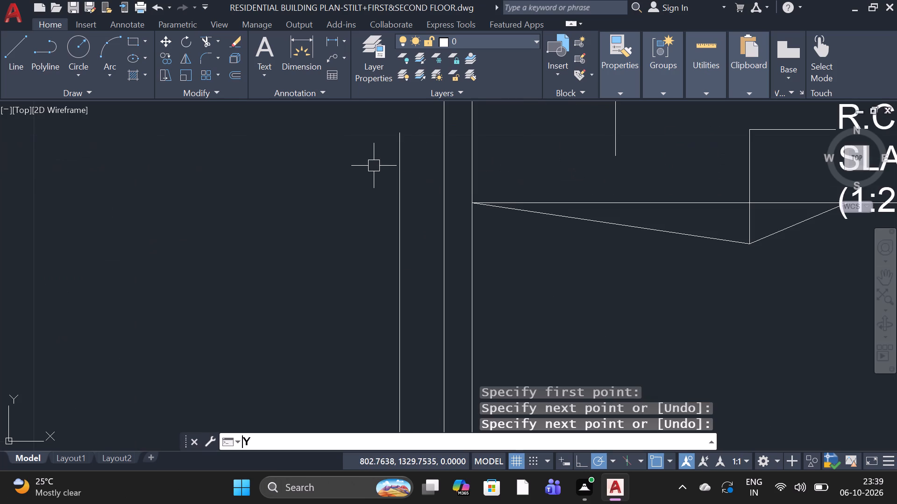
{"action": "key", "text": "Escape"}
{"action": "type", "text": "YT"}
{"action": "key", "text": "Escape"}
{"action": "type", "text": "TR"}
{"action": "key", "text": "space"}
{"action": "key", "text": "space"}
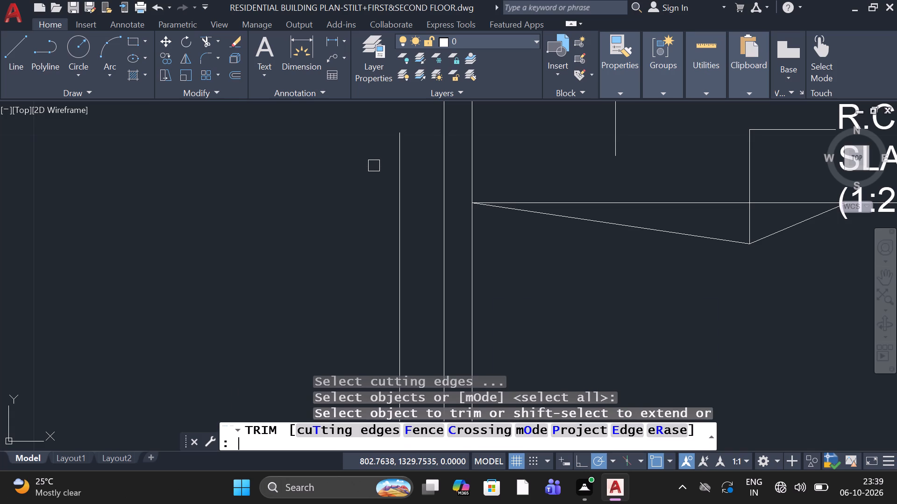
{"action": "left_click", "coordinate": [401, 150]}
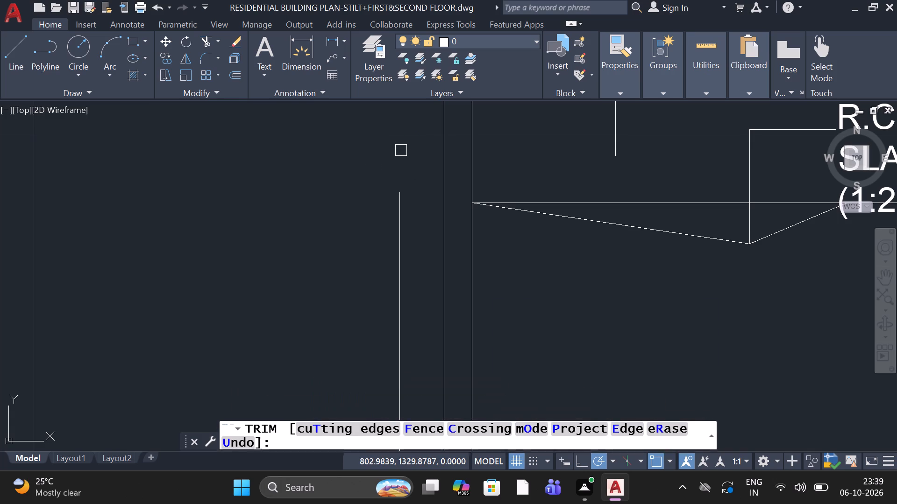
{"action": "key", "text": "Escape"}
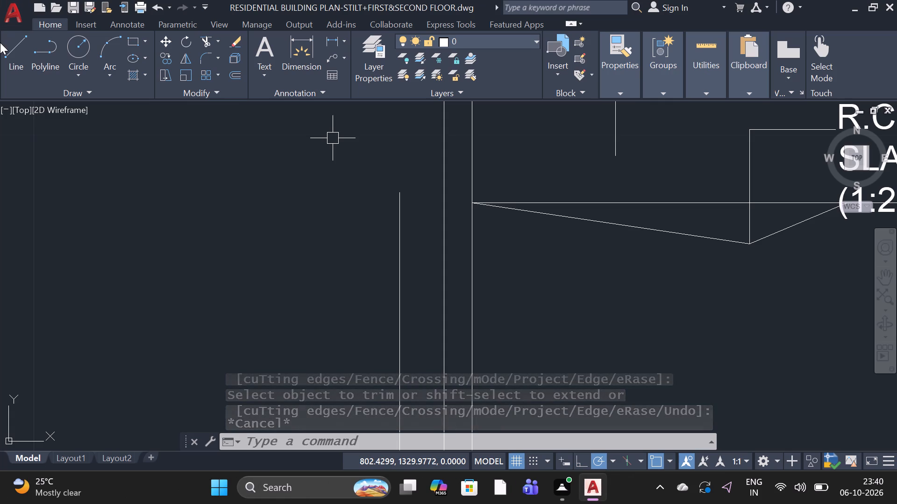
Draw a short horizontal tick just above the trimmed line, outside the left wall at about mid-parapet height.
{"action": "left_click", "coordinate": [5, 58]}
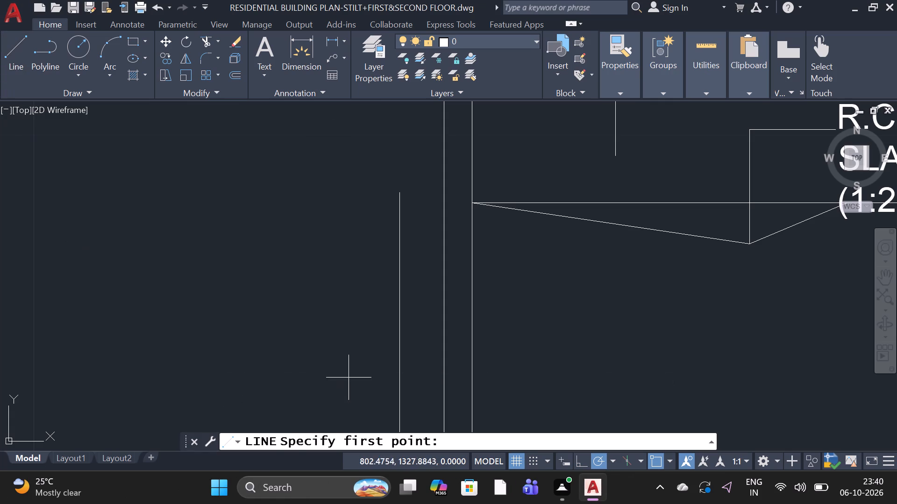
{"action": "left_click", "coordinate": [435, 159]}
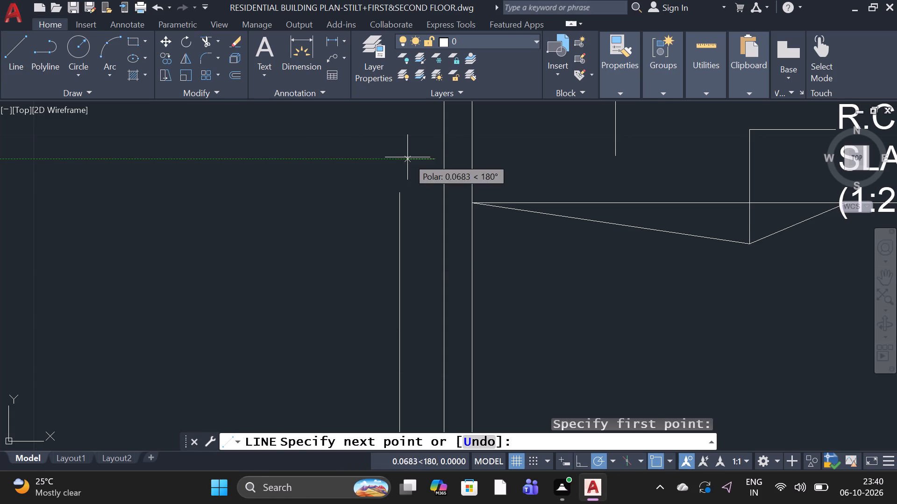
{"action": "left_click", "coordinate": [390, 157]}
{"action": "scroll", "coordinate": [388, 157], "scroll_direction": "down", "scroll_amount": 3}
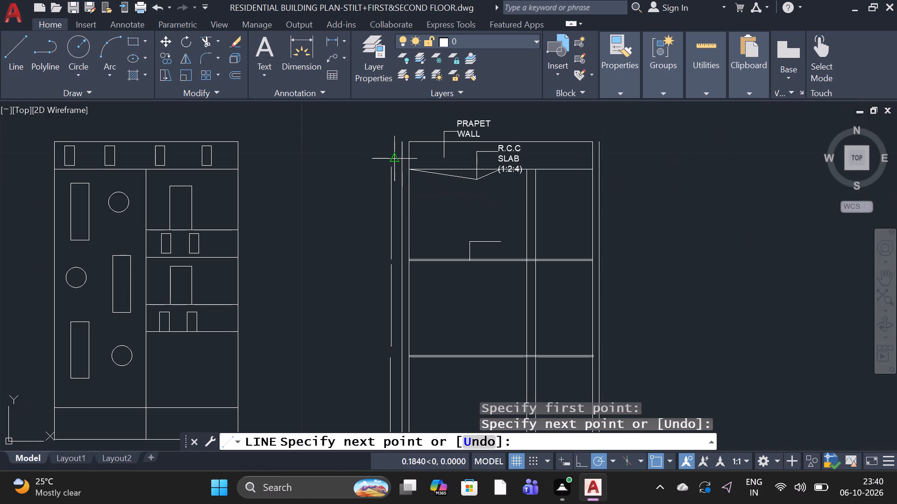
{"action": "key", "text": "space"}
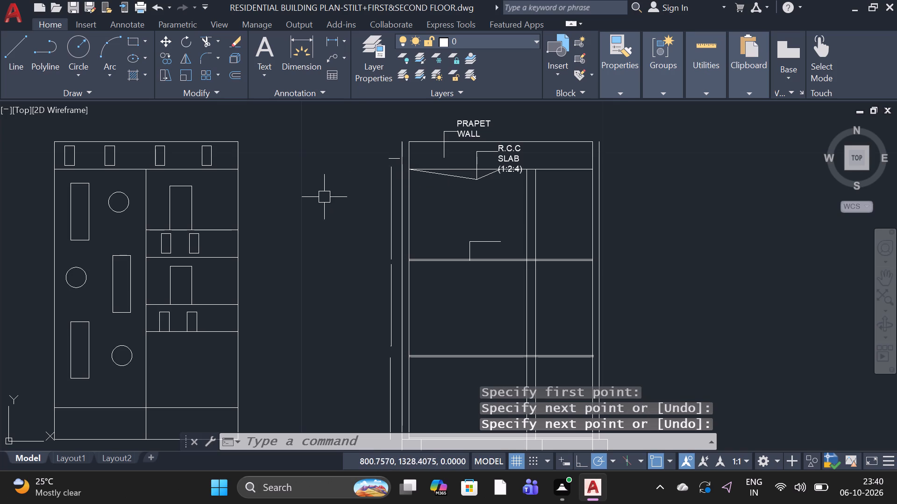
Draw a second short horizontal tick about 0.33 long outside the left wall, level with the parapet top.
{"action": "left_click", "coordinate": [18, 41]}
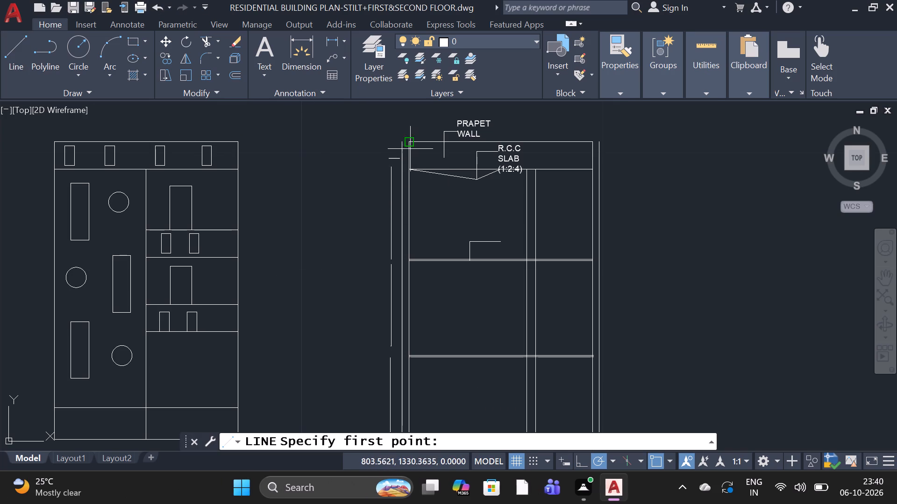
{"action": "scroll", "coordinate": [409, 149], "scroll_direction": "up", "scroll_amount": 2}
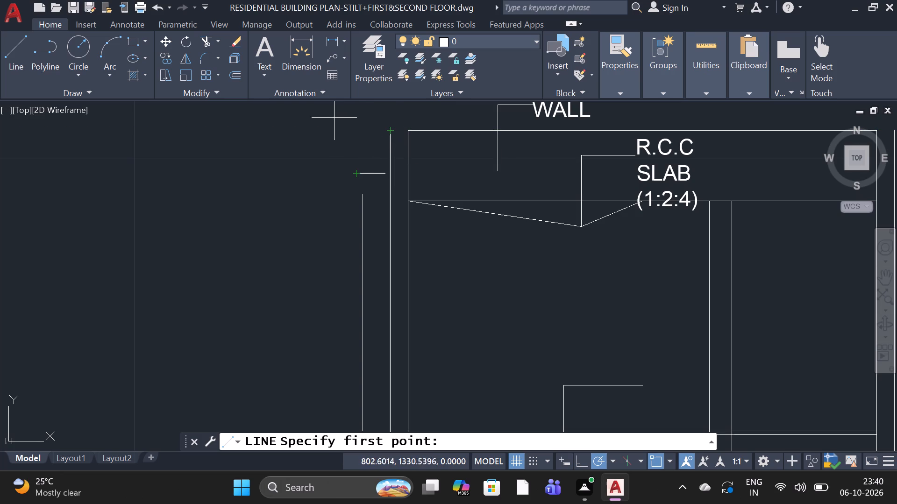
{"action": "left_click", "coordinate": [357, 128]}
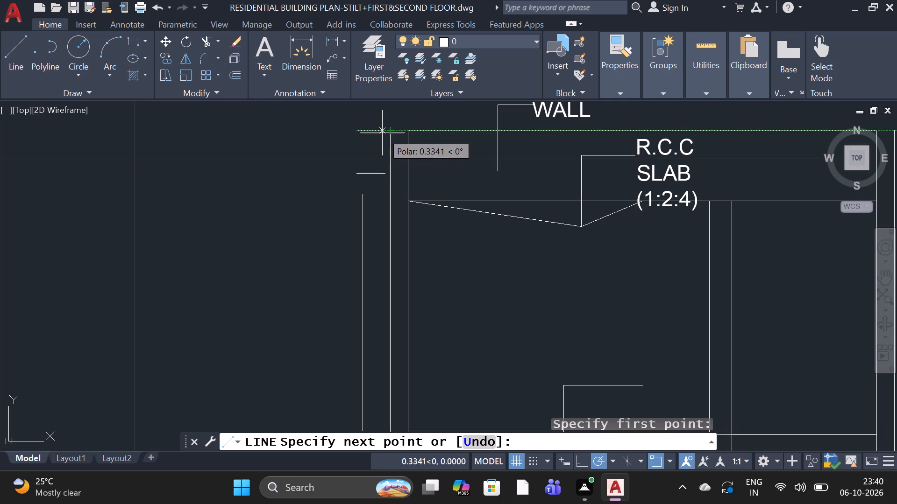
{"action": "left_click", "coordinate": [383, 134]}
{"action": "key", "text": "space"}
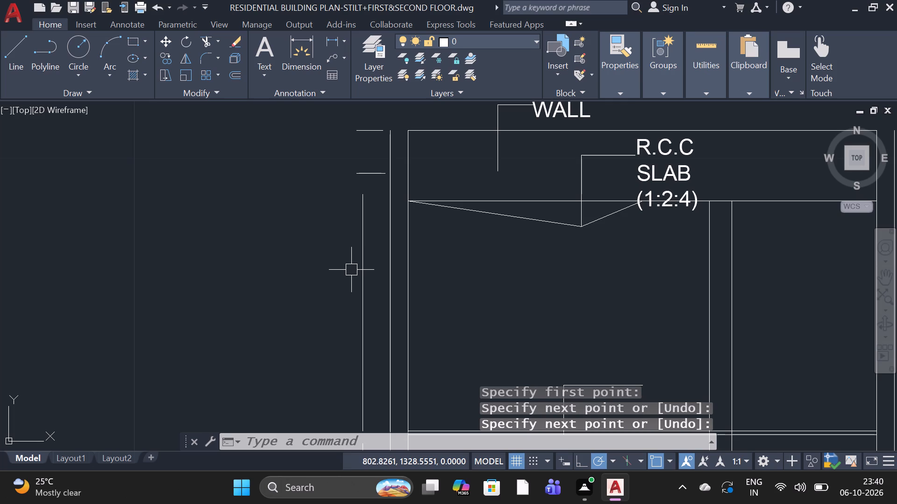
Add the multiline text 0.90 with height 0.2 by the two short ticks beside the parapet.
{"action": "type", "text": "T"}
{"action": "key", "text": "space"}
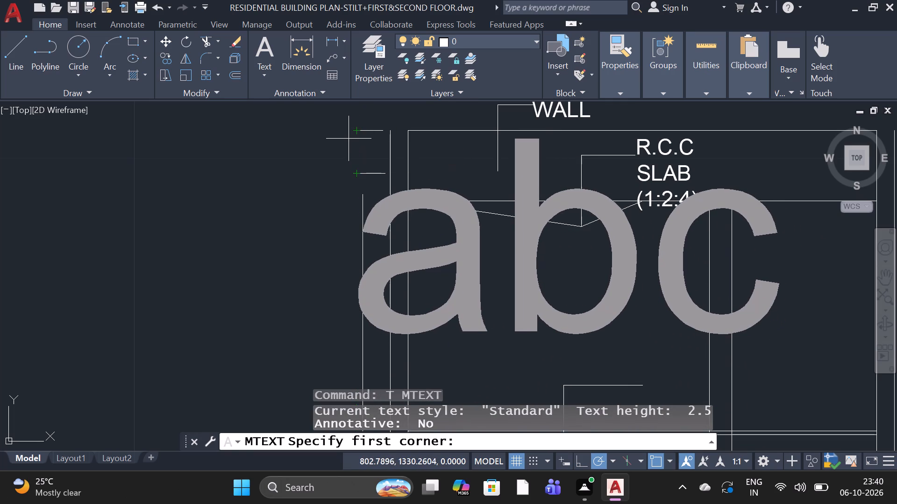
{"action": "left_click", "coordinate": [347, 138]}
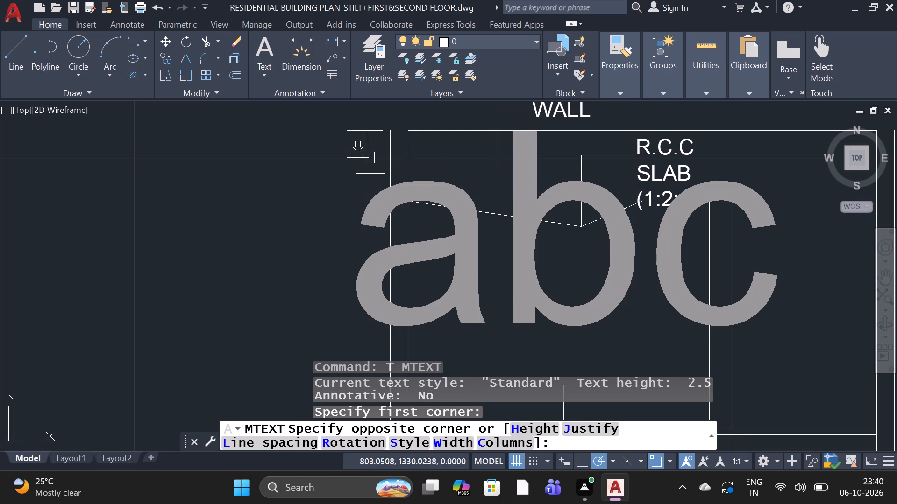
{"action": "left_click", "coordinate": [407, 167]}
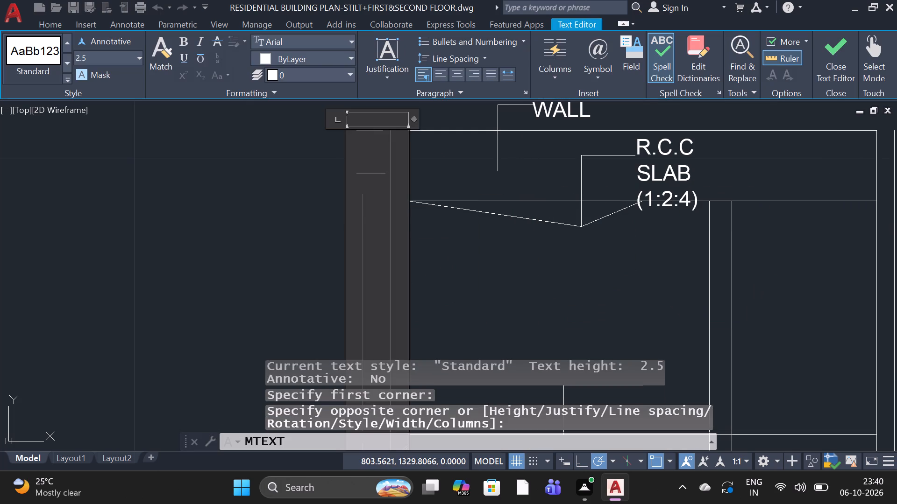
{"action": "left_click", "coordinate": [136, 57]}
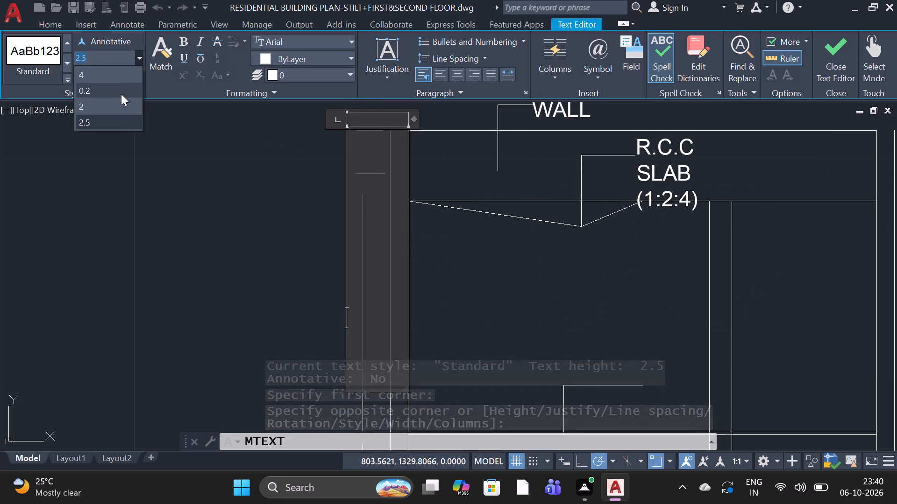
{"action": "left_click", "coordinate": [121, 94]}
{"action": "key", "text": "Return"}
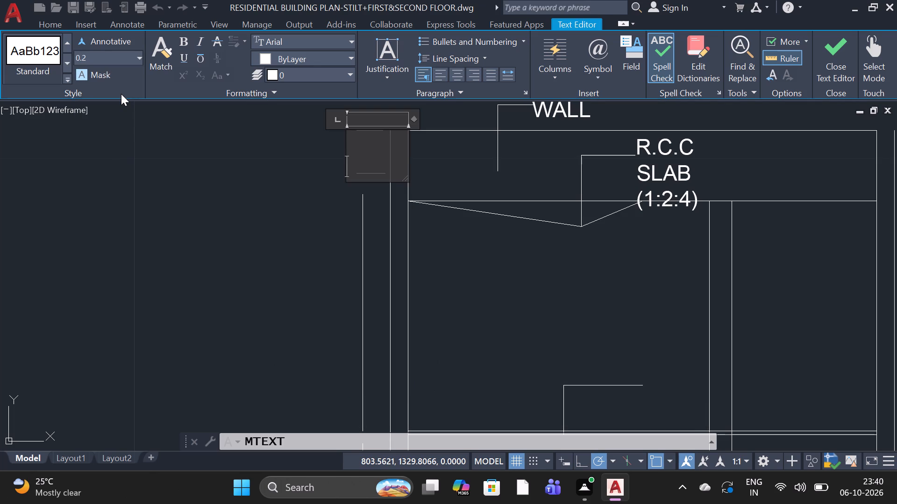
{"action": "type", "text": "0."}
{"action": "type", "text": "90"}
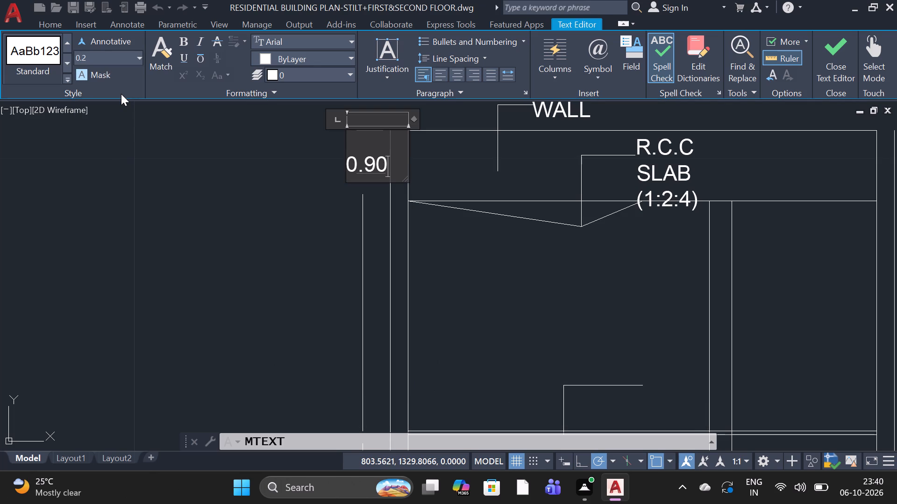
{"action": "left_click", "coordinate": [85, 237]}
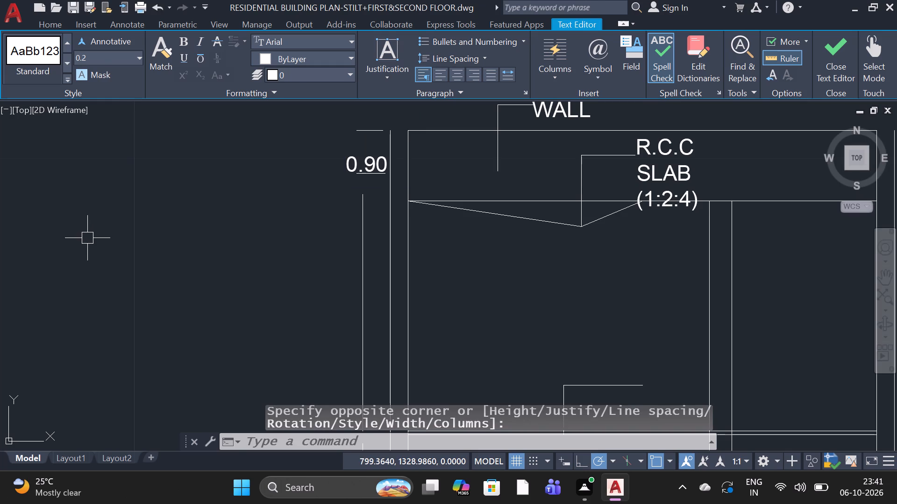
Rotate the 0.90 text 90 degrees about a base point at its end so it reads vertically.
{"action": "left_click", "coordinate": [374, 166]}
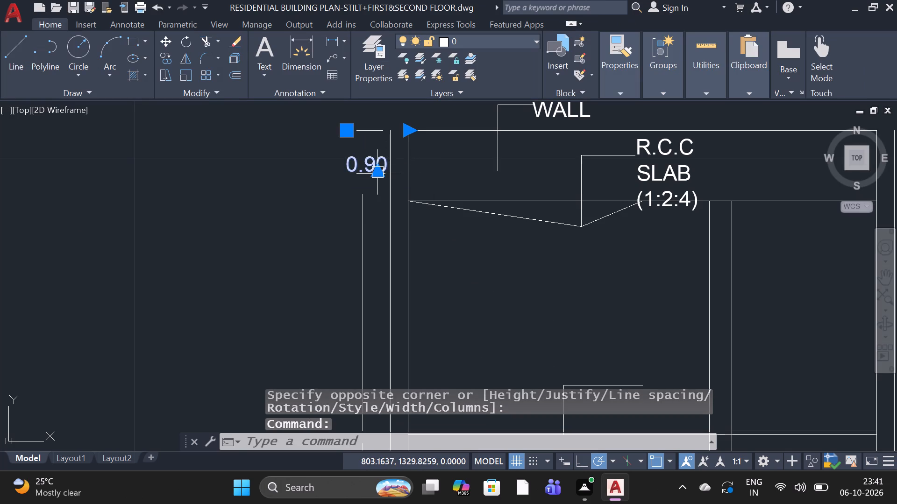
{"action": "right_click", "coordinate": [370, 165]}
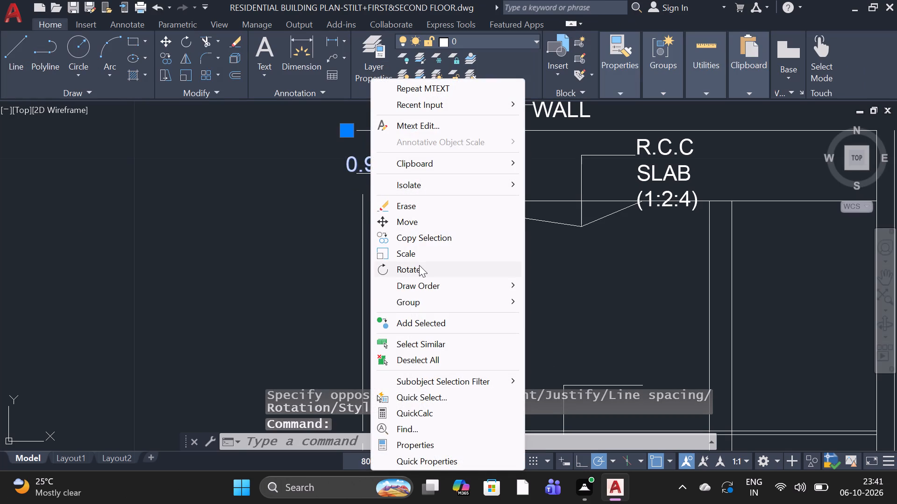
{"action": "left_click", "coordinate": [419, 265]}
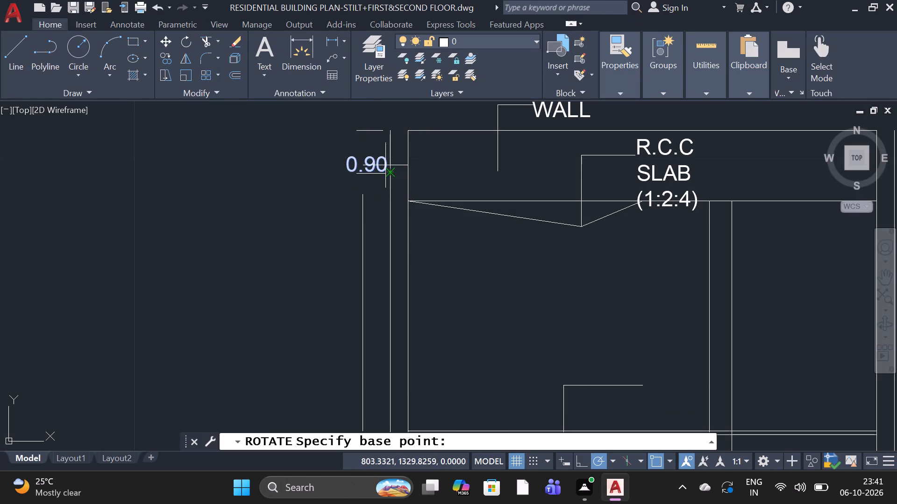
{"action": "left_click", "coordinate": [385, 167]}
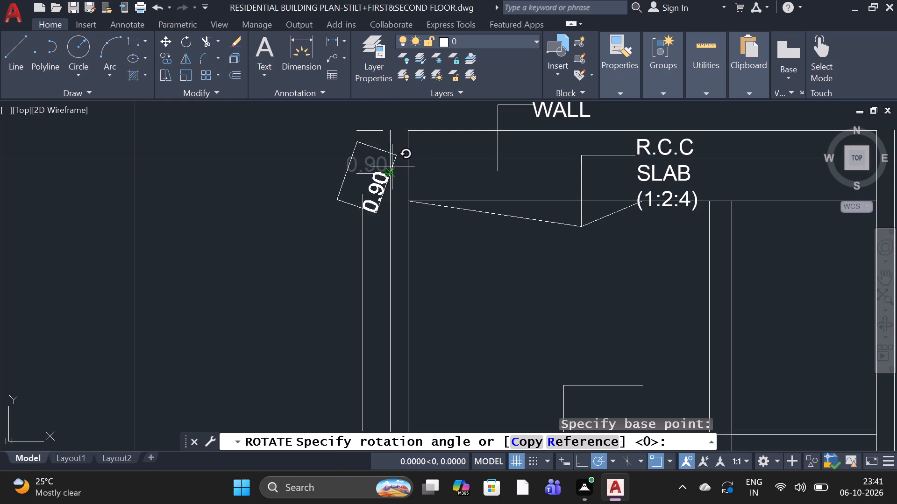
{"action": "left_click", "coordinate": [393, 154]}
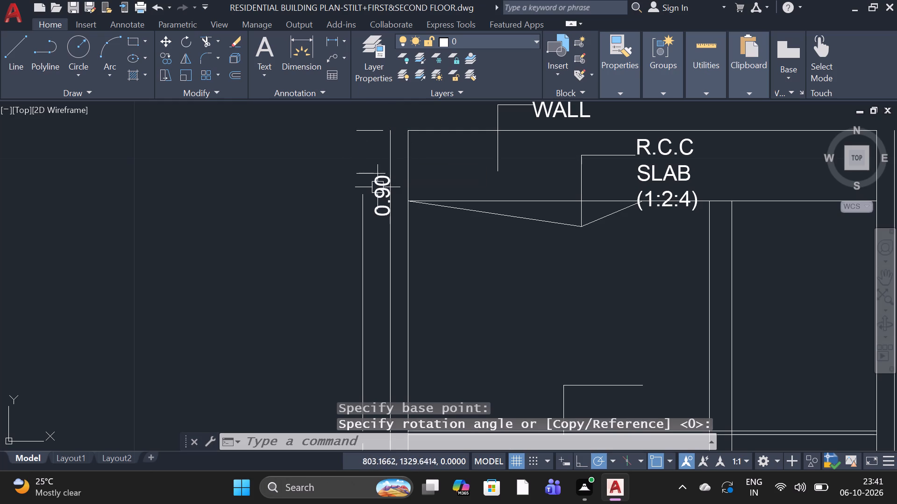
Move the rotated 0.90 label up so it sits between the two short ticks beside the parapet.
{"action": "left_click", "coordinate": [377, 187]}
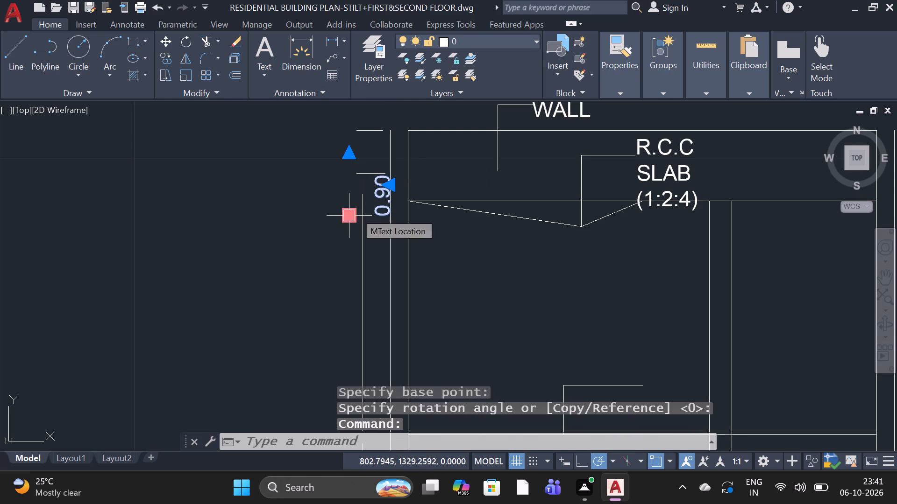
{"action": "left_click", "coordinate": [356, 212]}
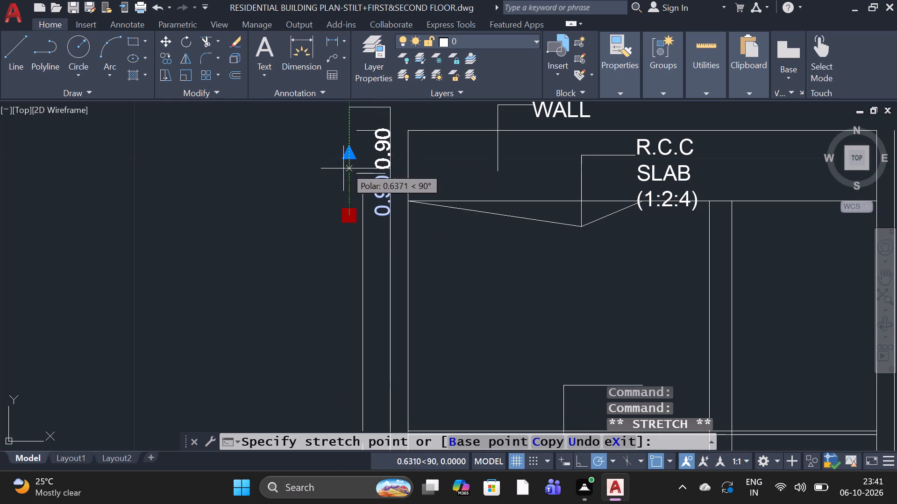
{"action": "left_click", "coordinate": [341, 170]}
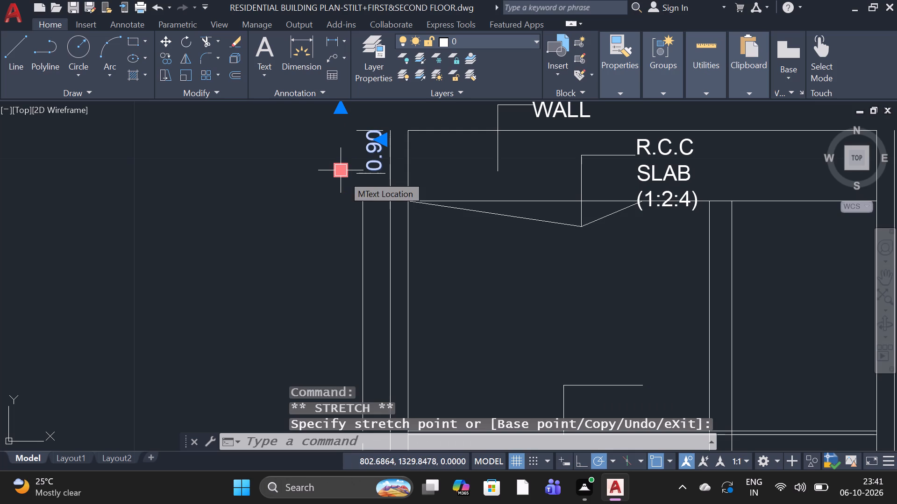
{"action": "key", "text": "Escape"}
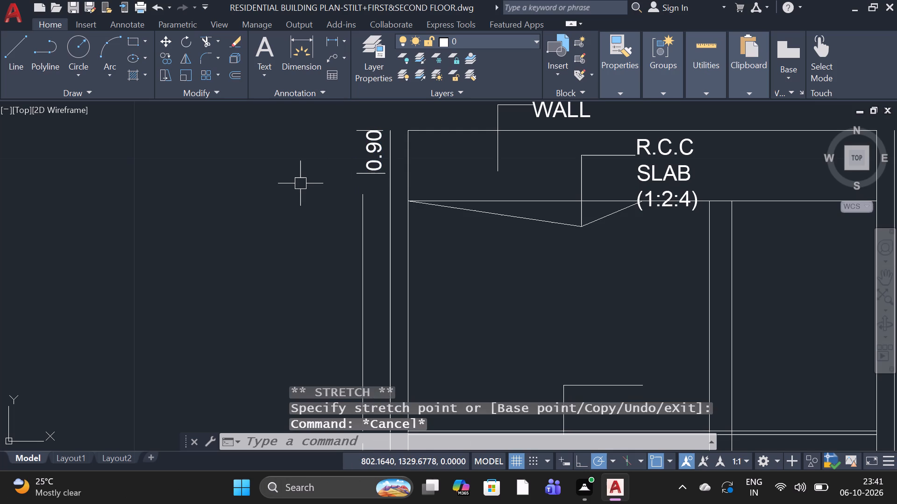
Copy the 0.90 parapet label to the three storey-height lines, placing a second copy just outside the top storey's line.
{"action": "type", "text": "CO"}
{"action": "key", "text": "space"}
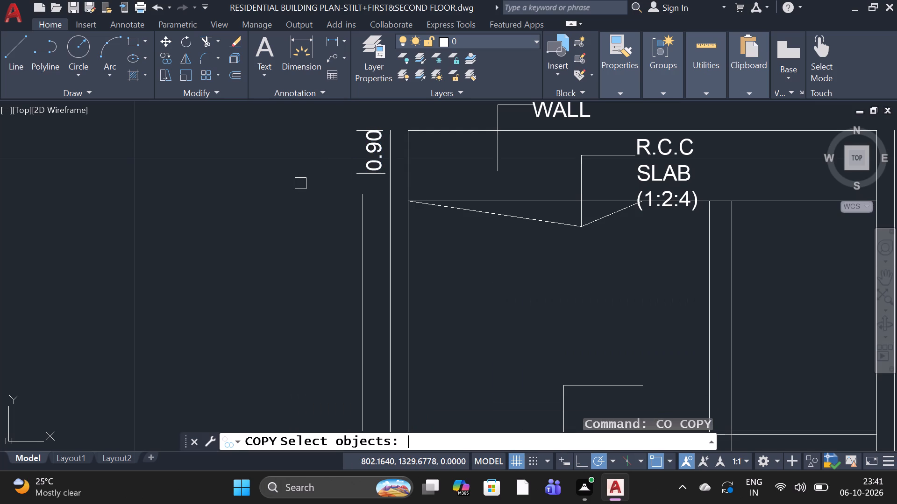
{"action": "left_click", "coordinate": [372, 146]}
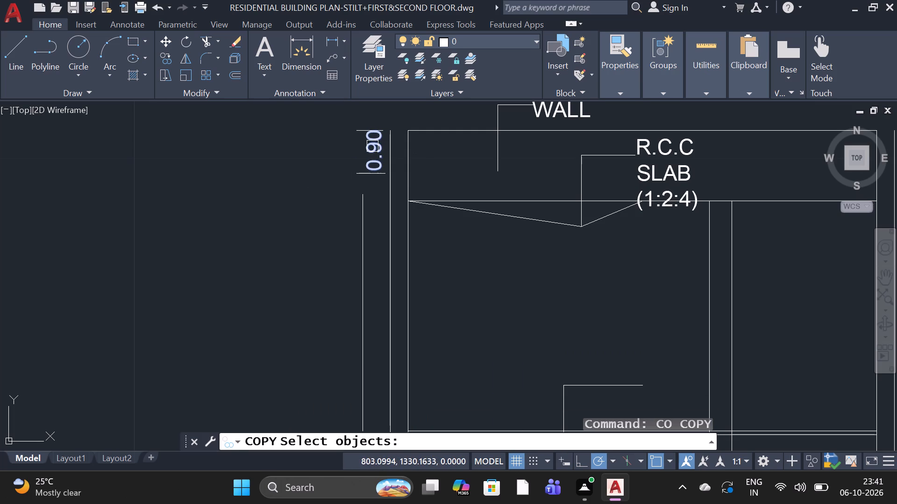
{"action": "key", "text": "space"}
{"action": "left_click", "coordinate": [372, 146]}
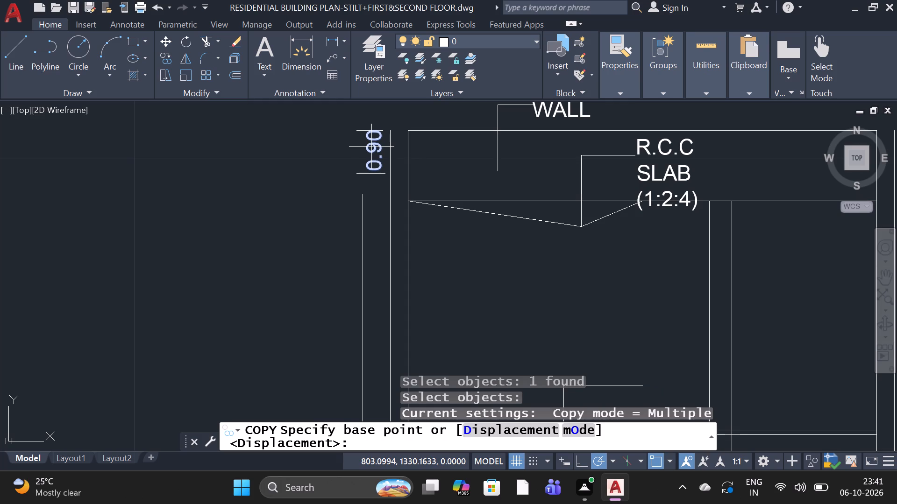
{"action": "left_click", "coordinate": [376, 154]}
{"action": "scroll", "coordinate": [375, 152], "scroll_direction": "down", "scroll_amount": 2}
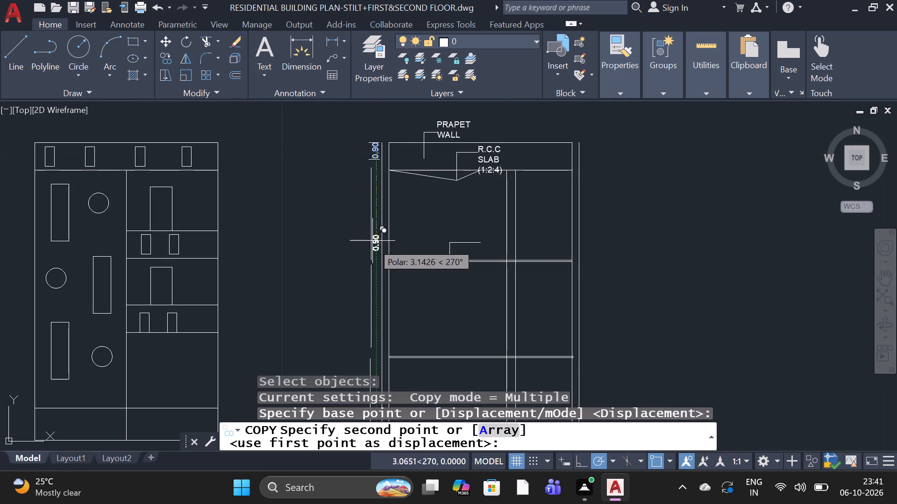
{"action": "left_click", "coordinate": [364, 218]}
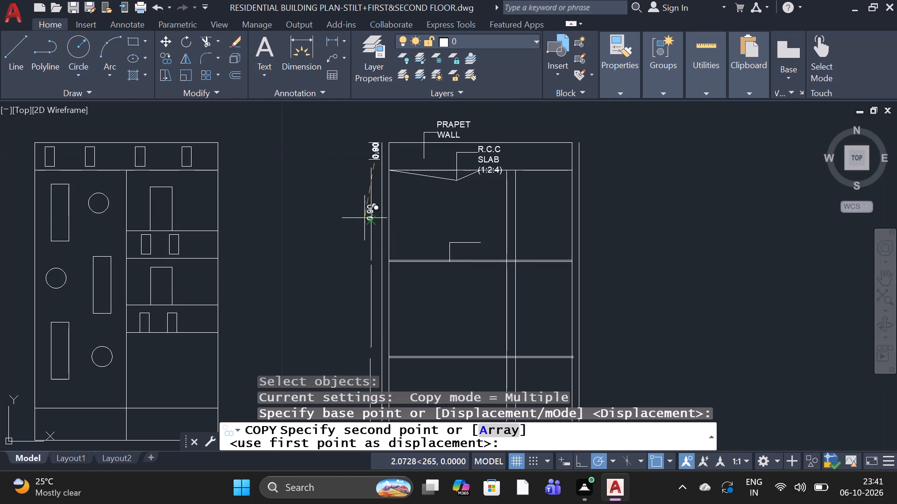
{"action": "scroll", "coordinate": [358, 219], "scroll_direction": "down", "scroll_amount": 2}
{"action": "scroll", "coordinate": [368, 258], "scroll_direction": "up", "scroll_amount": 3}
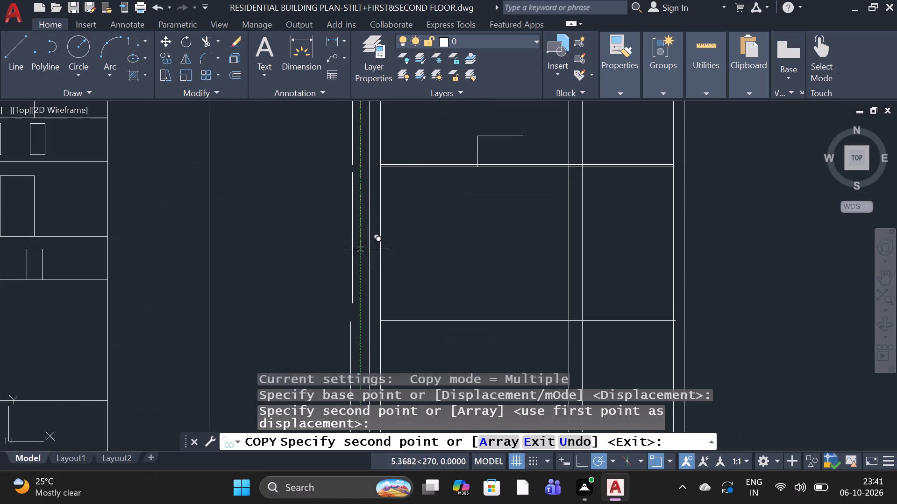
{"action": "left_click", "coordinate": [332, 254]}
{"action": "scroll", "coordinate": [348, 259], "scroll_direction": "down", "scroll_amount": 2}
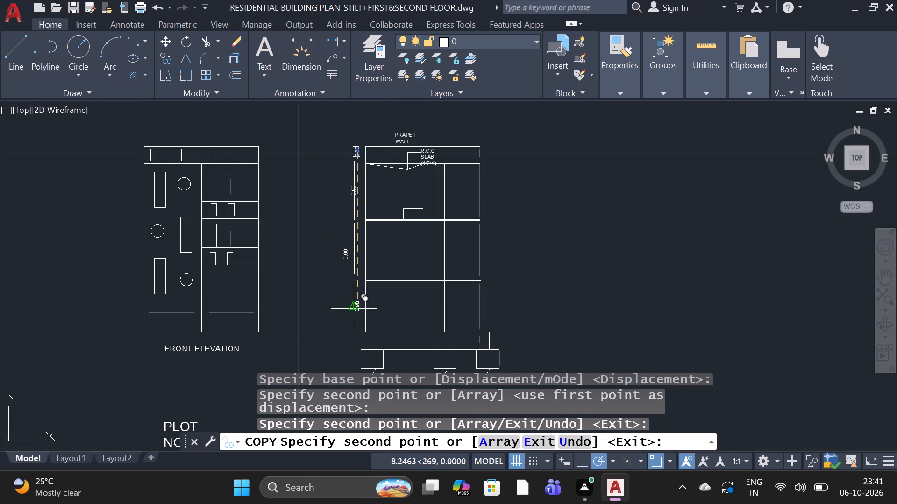
{"action": "left_click", "coordinate": [337, 306]}
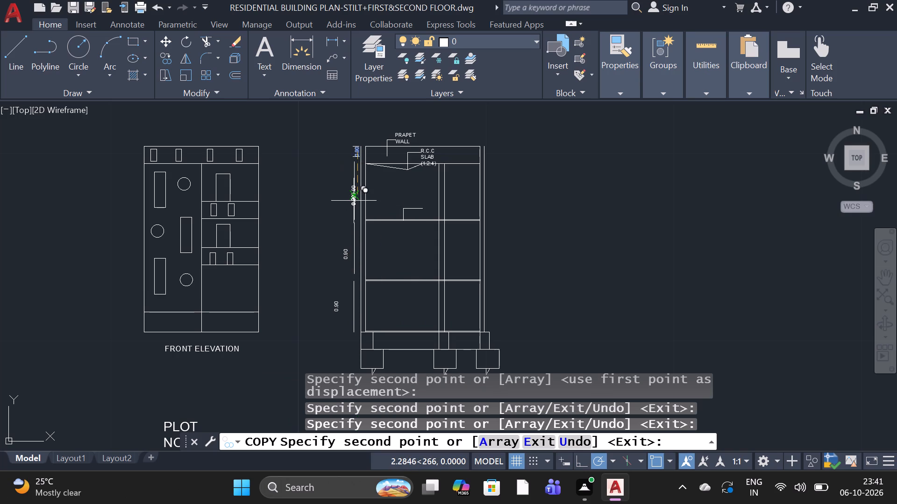
{"action": "left_click", "coordinate": [342, 199]}
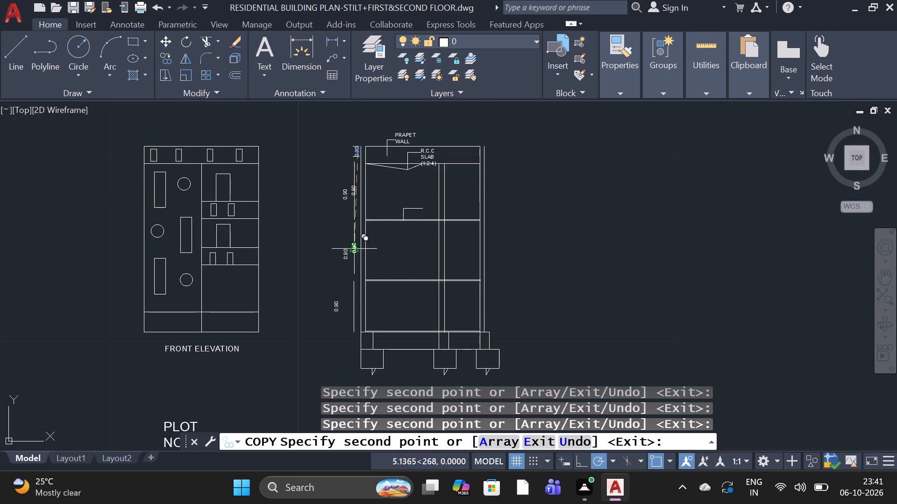
Place another copy of the 0.90 label beside the plinth, just above the footings, and finish copying.
{"action": "scroll", "coordinate": [370, 234], "scroll_direction": "down", "scroll_amount": 2}
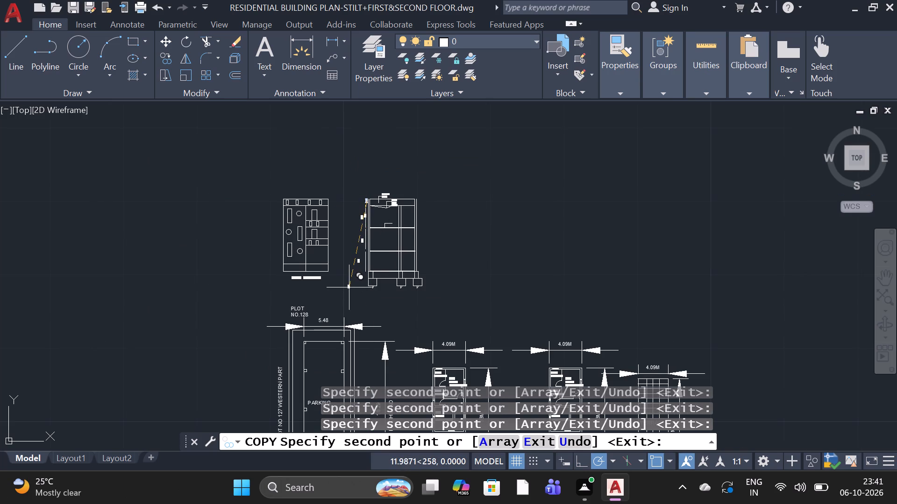
{"action": "scroll", "coordinate": [372, 273], "scroll_direction": "up", "scroll_amount": 3}
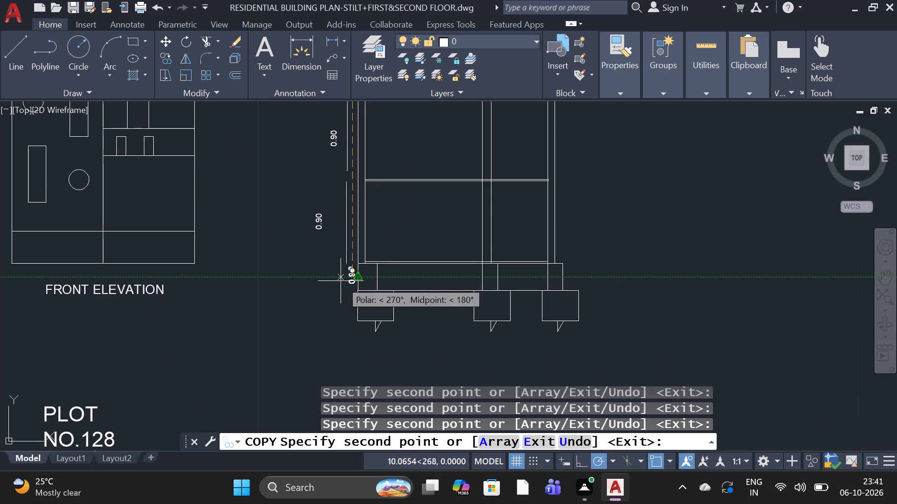
{"action": "left_click", "coordinate": [341, 281]}
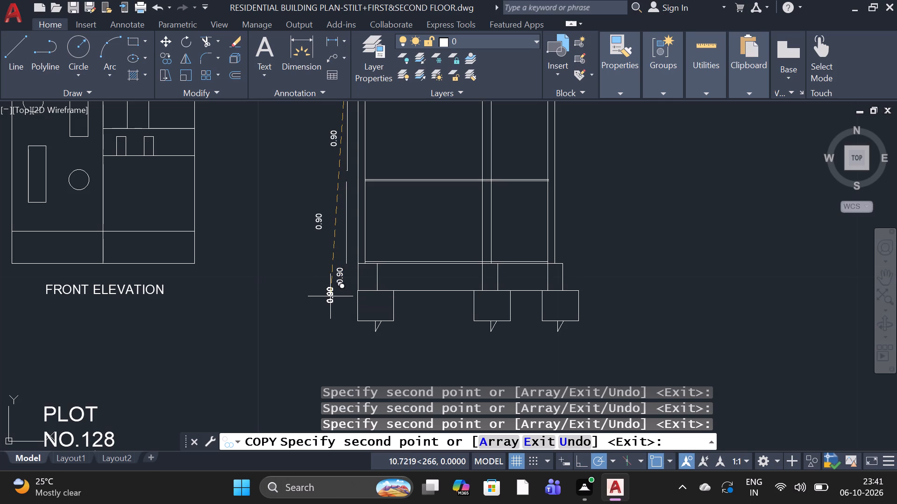
{"action": "key", "text": "space"}
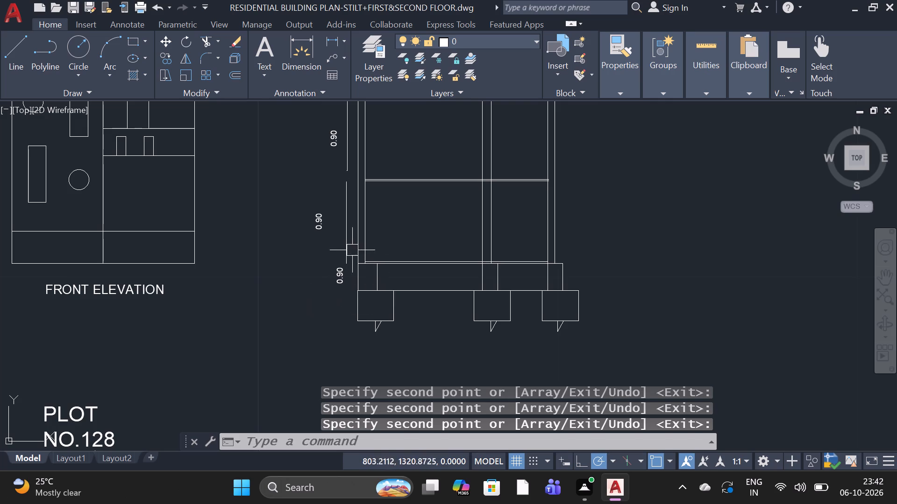
Change the copied label beside the lowest storey-height line to 3.00.
{"action": "double_click", "coordinate": [320, 226]}
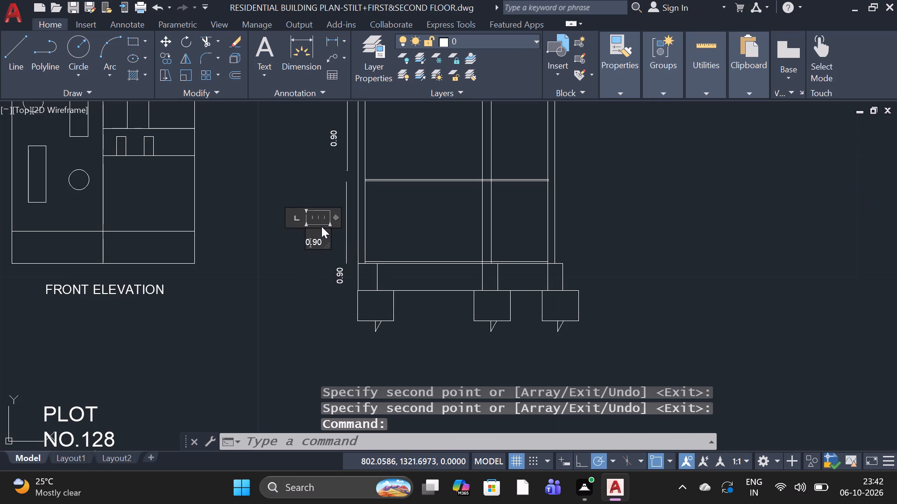
{"action": "left_click", "coordinate": [322, 245]}
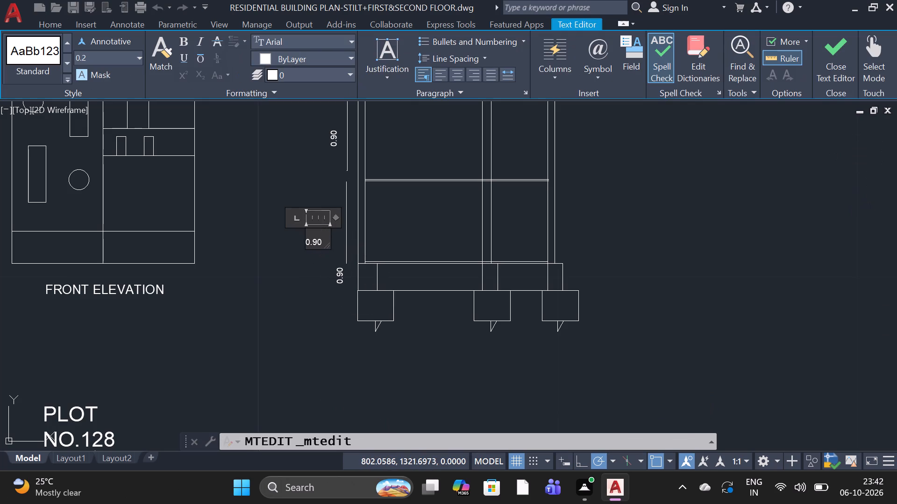
{"action": "key", "text": "BackSpace"}
{"action": "key", "text": "BackSpace"}
{"action": "key", "text": "BackSpace"}
{"action": "key", "text": "BackSpace"}
{"action": "key", "text": "BackSpace"}
{"action": "key", "text": "BackSpace"}
{"action": "key", "text": "BackSpace"}
{"action": "key", "text": "BackSpace"}
{"action": "key", "text": "BackSpace"}
{"action": "key", "text": "BackSpace"}
{"action": "key", "text": "BackSpace"}
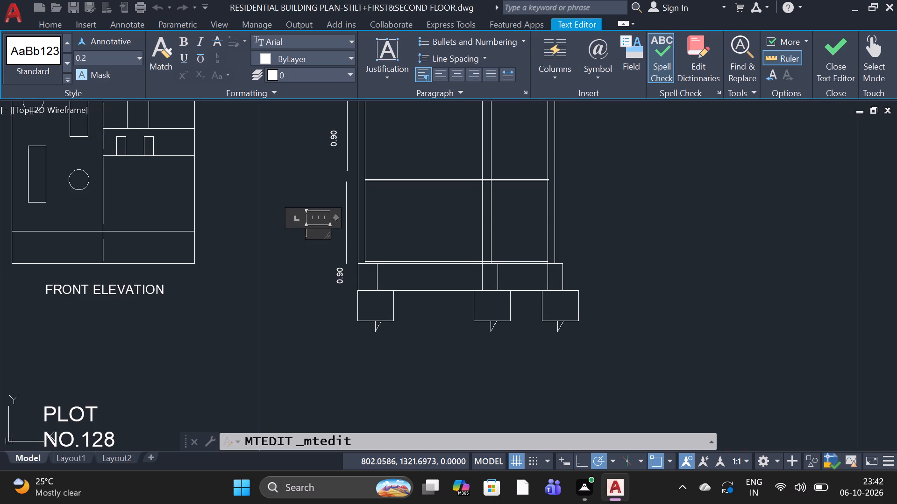
{"action": "key", "text": "3"}
{"action": "key", "text": "period"}
{"action": "type", "text": "00"}
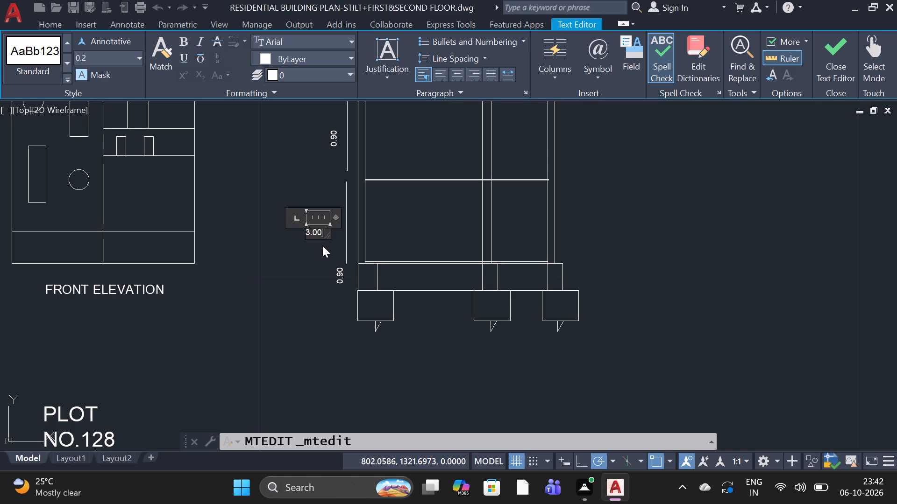
{"action": "left_click", "coordinate": [320, 255]}
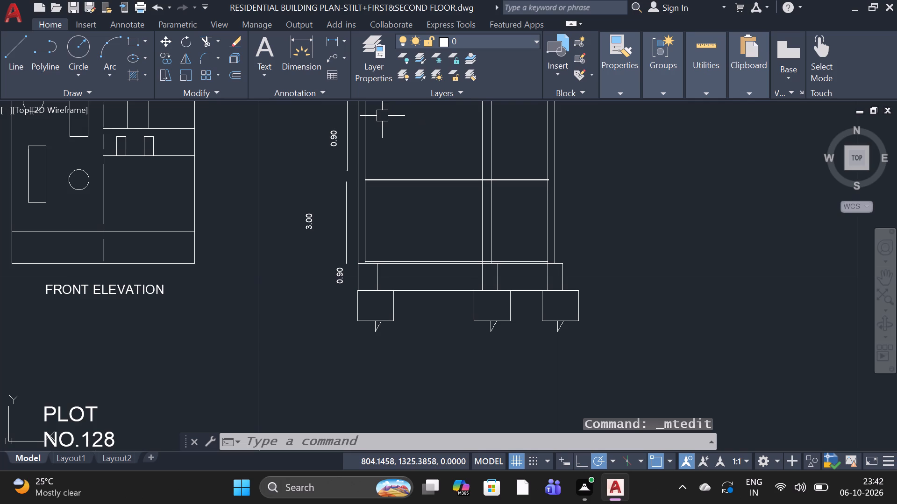
Change the copied label beside the middle storey-height line to 3.00.
{"action": "left_click", "coordinate": [331, 141]}
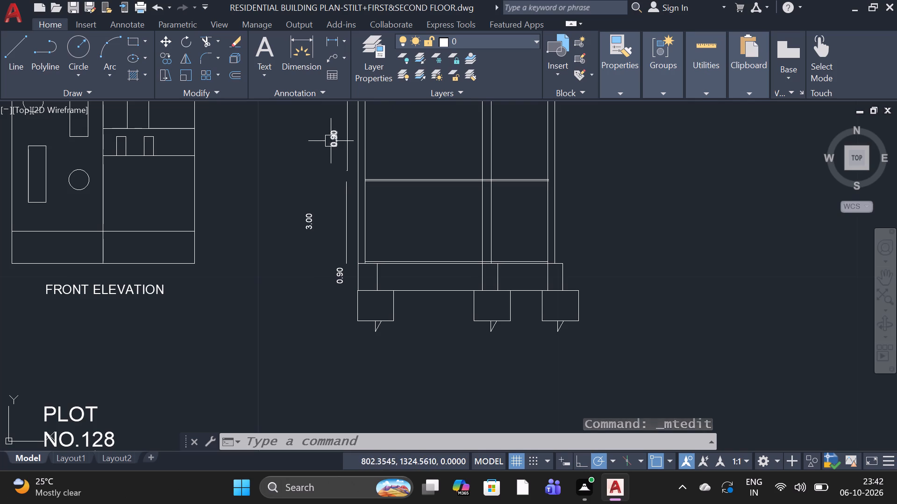
{"action": "double_click", "coordinate": [332, 147]}
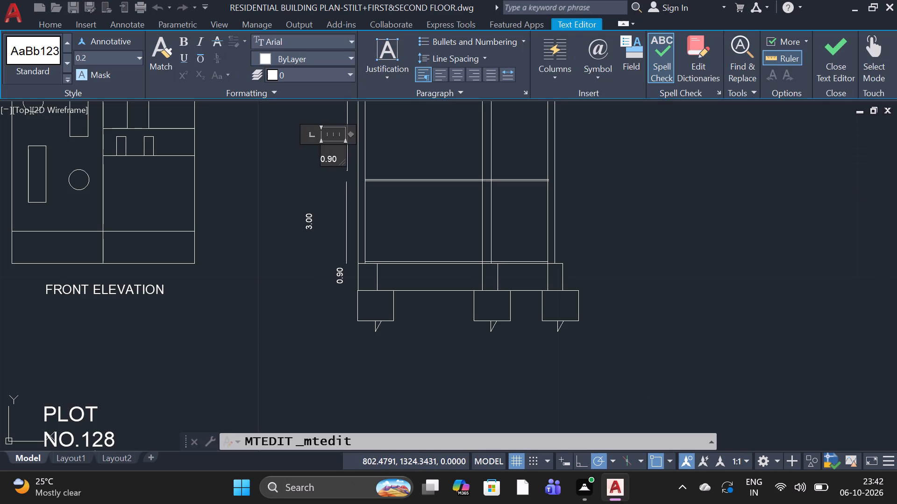
{"action": "left_click", "coordinate": [337, 160]}
{"action": "key", "text": "BackSpace"}
{"action": "key", "text": "BackSpace"}
{"action": "key", "text": "BackSpace"}
{"action": "key", "text": "BackSpace"}
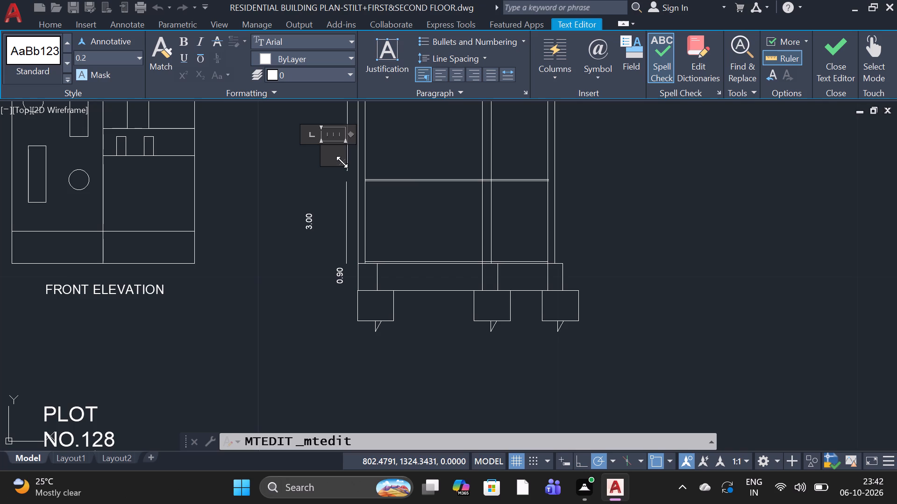
{"action": "key", "text": "3"}
{"action": "key", "text": "period"}
{"action": "key", "text": "0"}
{"action": "key", "text": "0"}
{"action": "left_click", "coordinate": [315, 193]}
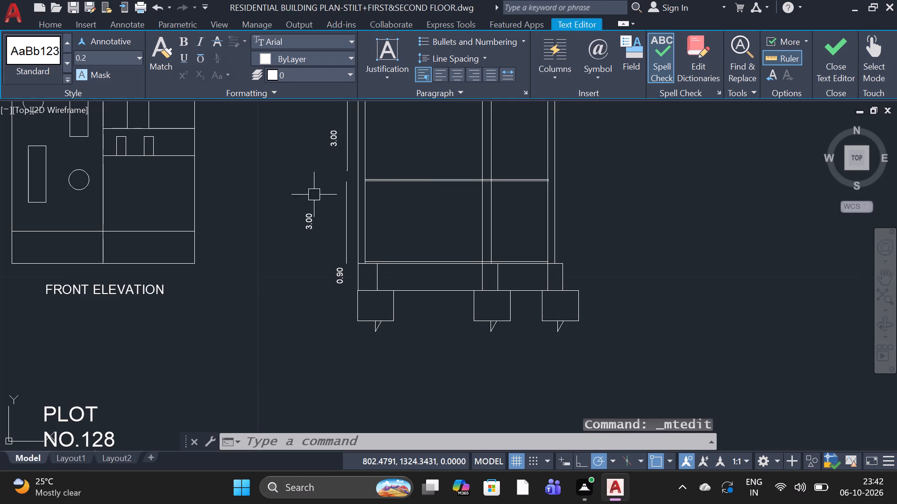
Delete the duplicate 0.90 label that overlaps the top storey's height line.
{"action": "scroll", "coordinate": [234, 197], "scroll_direction": "down", "scroll_amount": 2}
{"action": "scroll", "coordinate": [263, 117], "scroll_direction": "up", "scroll_amount": 3}
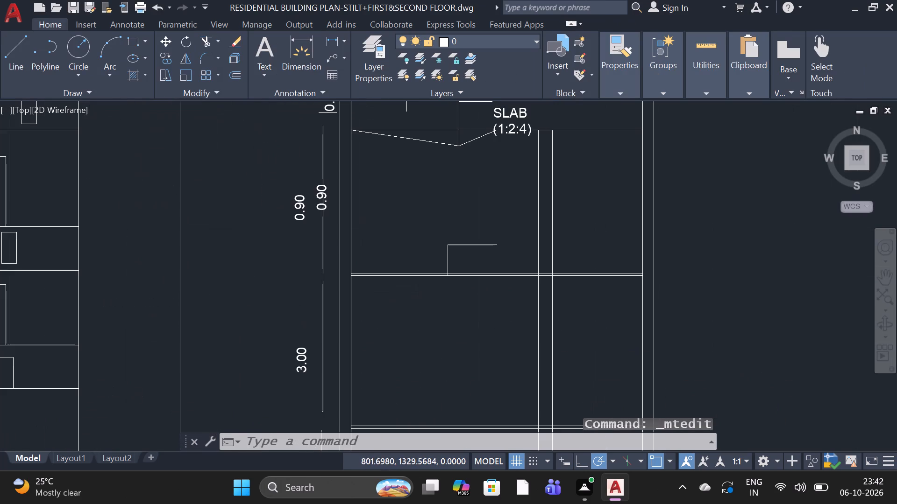
{"action": "scroll", "coordinate": [268, 138], "scroll_direction": "down", "scroll_amount": 2}
{"action": "scroll", "coordinate": [293, 136], "scroll_direction": "up", "scroll_amount": 3}
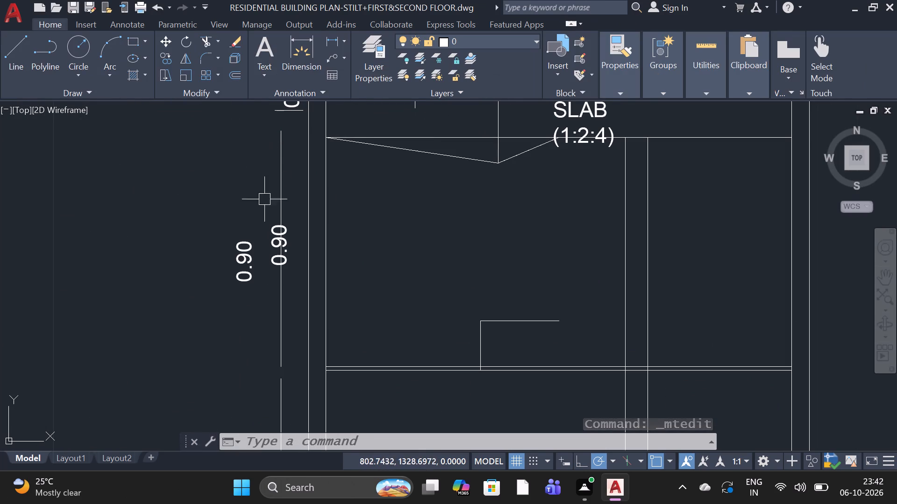
{"action": "left_click", "coordinate": [279, 237]}
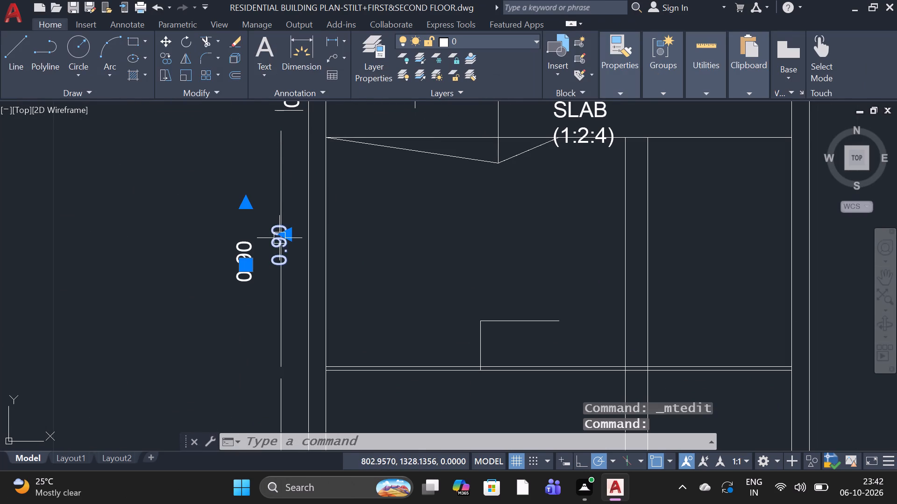
{"action": "key", "text": "Delete"}
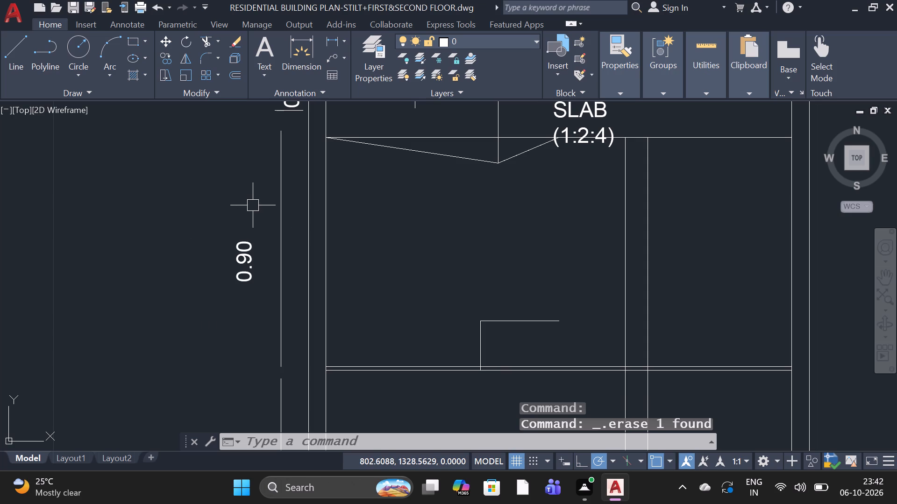
Change the copied 0.90 label beside the top storey's height line to 3.00.
{"action": "double_click", "coordinate": [242, 251]}
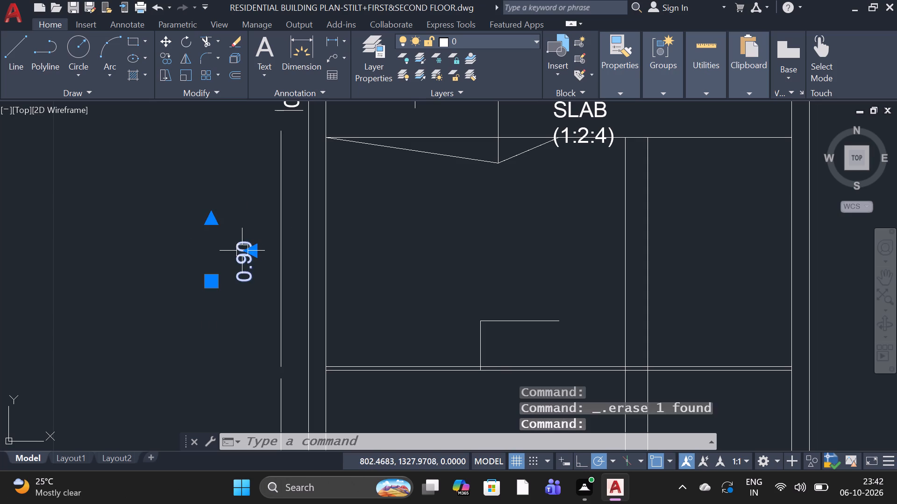
{"action": "double_click", "coordinate": [244, 271]}
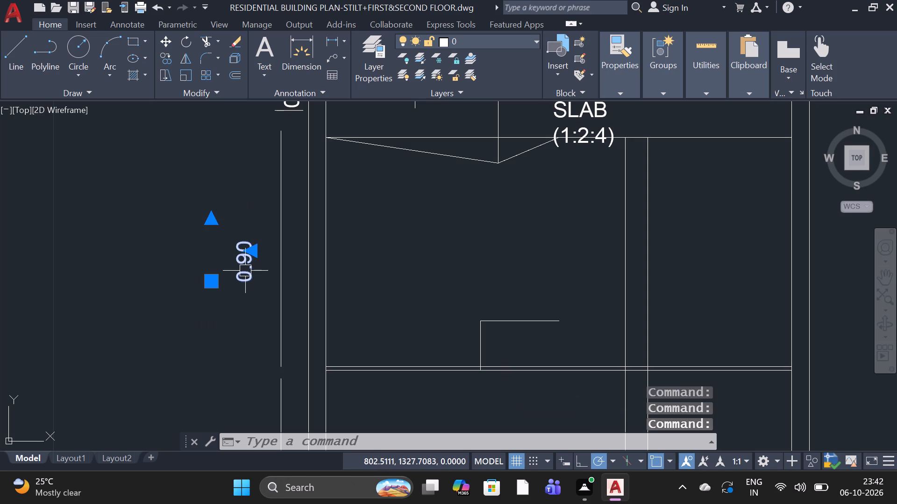
{"action": "double_click", "coordinate": [245, 271]}
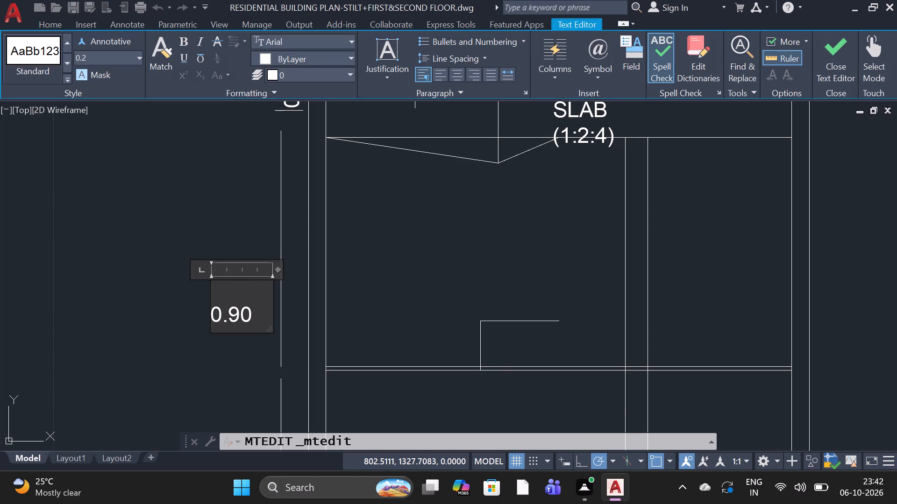
{"action": "left_click", "coordinate": [253, 310]}
{"action": "key", "text": "BackSpace"}
{"action": "key", "text": "BackSpace"}
{"action": "key", "text": "BackSpace"}
{"action": "key", "text": "BackSpace"}
{"action": "key", "text": "BackSpace"}
{"action": "key", "text": "BackSpace"}
{"action": "key", "text": "BackSpace"}
{"action": "key", "text": "BackSpace"}
{"action": "key", "text": "BackSpace"}
{"action": "key", "text": "BackSpace"}
{"action": "key", "text": "BackSpace"}
{"action": "key", "text": "BackSpace"}
{"action": "key", "text": "BackSpace"}
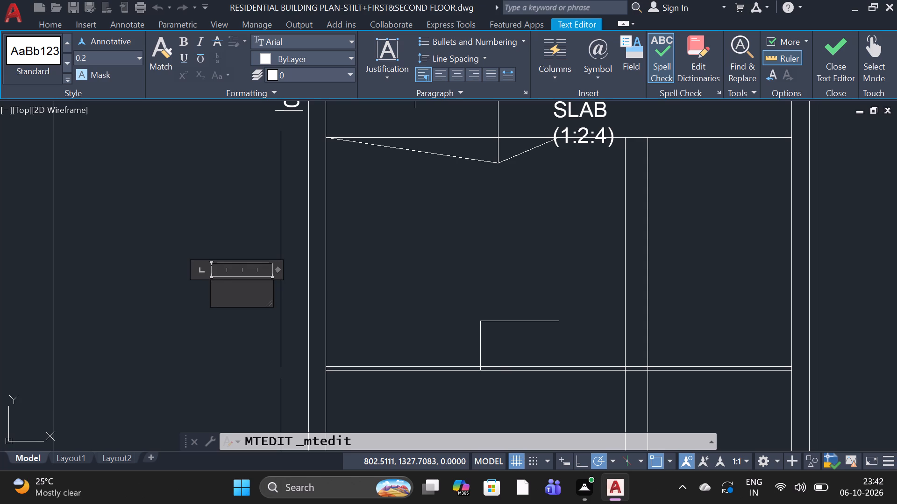
{"action": "key", "text": "3"}
{"action": "key", "text": "period"}
{"action": "key", "text": "3"}
{"action": "key", "text": "BackSpace"}
{"action": "type", "text": "00"}
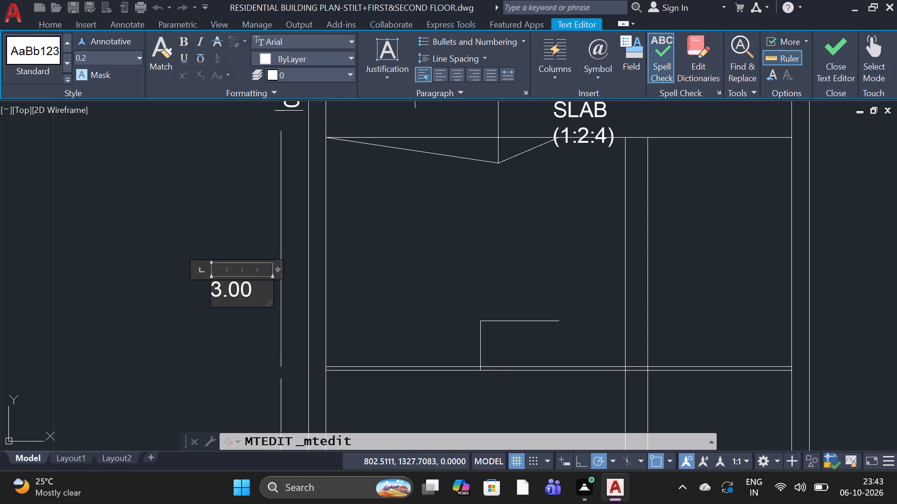
{"action": "left_click", "coordinate": [263, 353]}
Draw a wide window-outline rectangle in the top storey, between the inner vertical wall lines and the building's right-hand wall.
{"action": "scroll", "coordinate": [263, 351], "scroll_direction": "down", "scroll_amount": 2}
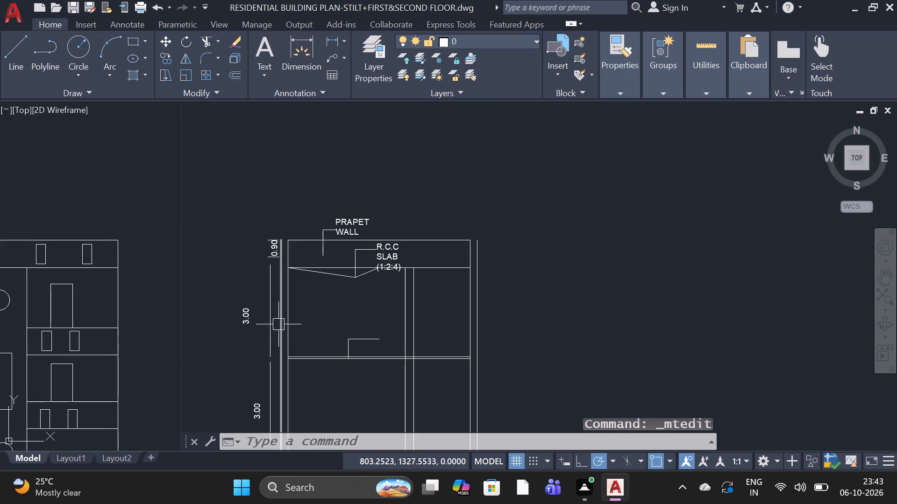
{"action": "scroll", "coordinate": [290, 283], "scroll_direction": "down", "scroll_amount": 3}
{"action": "scroll", "coordinate": [300, 381], "scroll_direction": "up", "scroll_amount": 2}
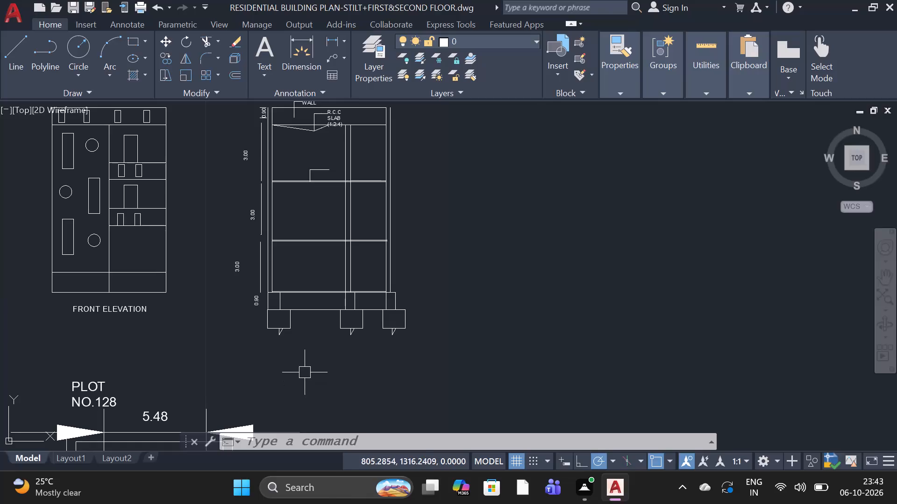
{"action": "scroll", "coordinate": [304, 374], "scroll_direction": "down", "scroll_amount": 1}
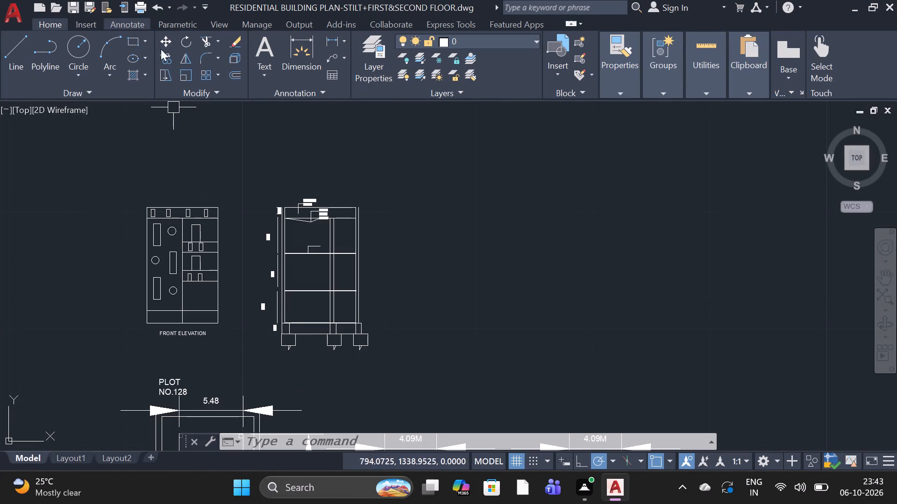
{"action": "scroll", "coordinate": [366, 232], "scroll_direction": "up", "scroll_amount": 2}
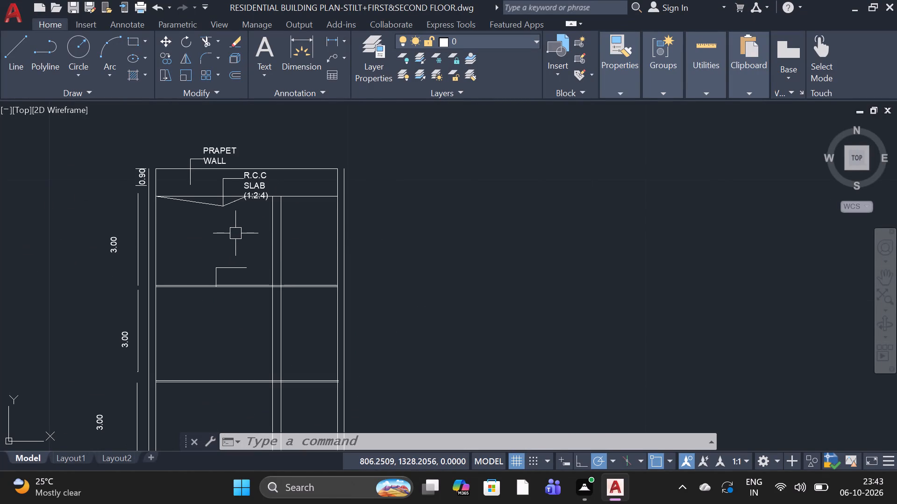
{"action": "scroll", "coordinate": [305, 235], "scroll_direction": "down", "scroll_amount": 2}
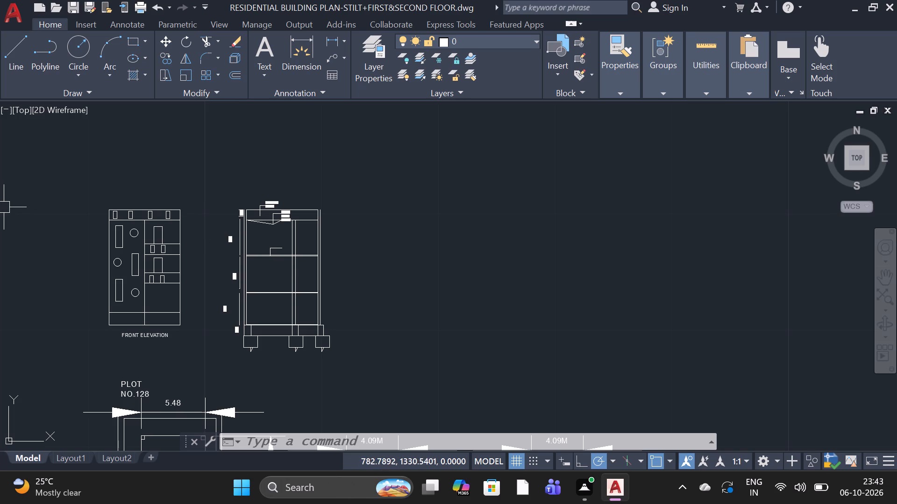
{"action": "scroll", "coordinate": [303, 232], "scroll_direction": "up", "scroll_amount": 2}
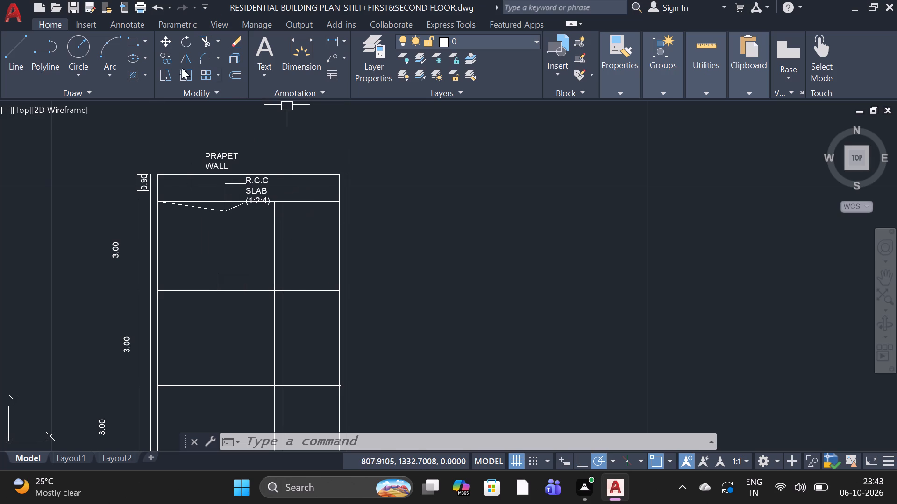
{"action": "left_click", "coordinate": [130, 46]}
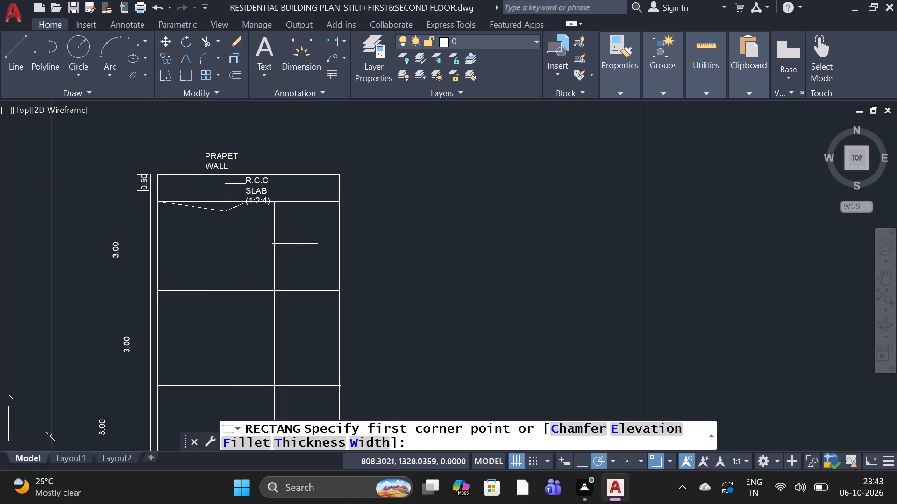
{"action": "scroll", "coordinate": [294, 241], "scroll_direction": "up", "scroll_amount": 2}
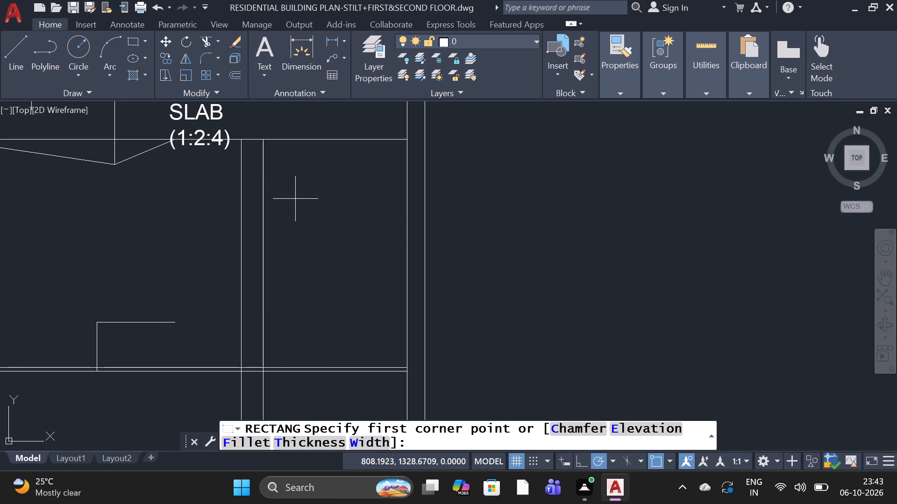
{"action": "left_click", "coordinate": [279, 195]}
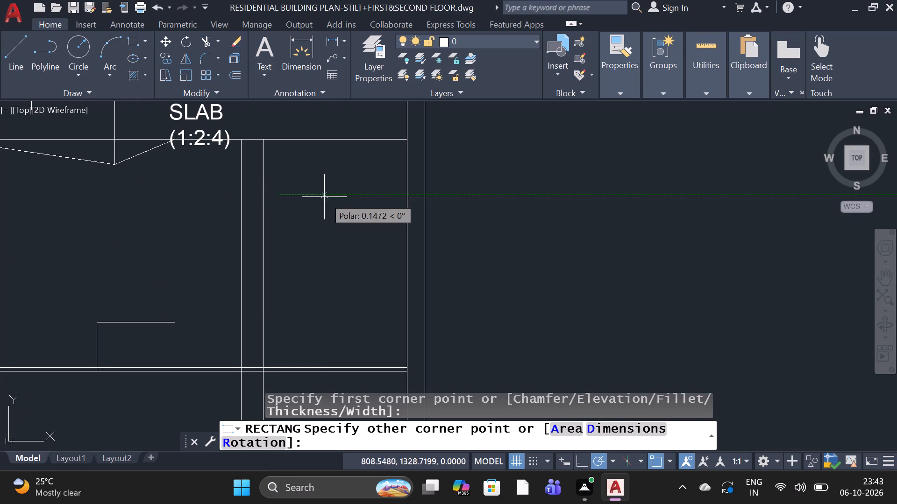
{"action": "left_click", "coordinate": [375, 248]}
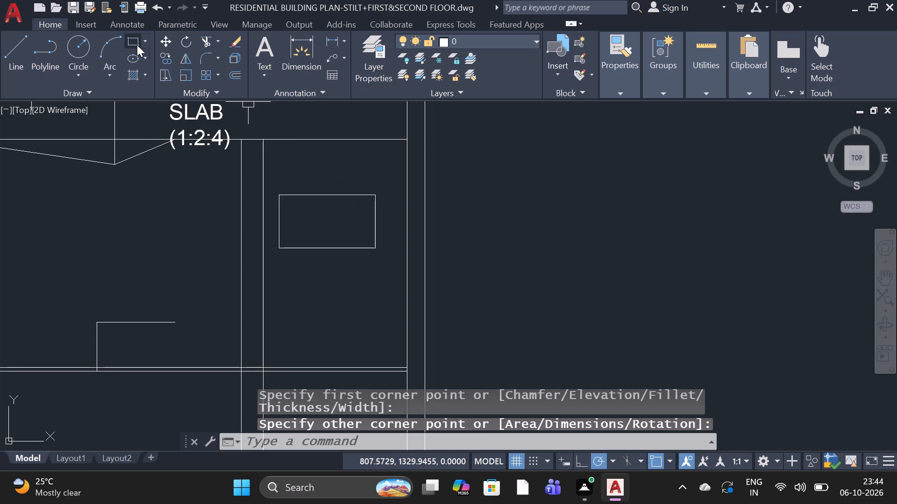
Draw a slightly smaller rectangle inside the window outline to form its frame.
{"action": "left_click", "coordinate": [137, 45]}
{"action": "scroll", "coordinate": [291, 202], "scroll_direction": "up", "scroll_amount": 3}
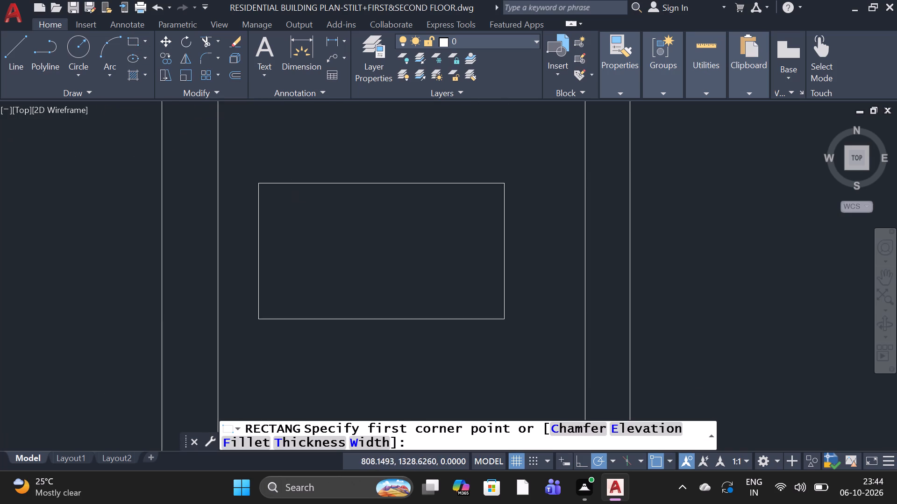
{"action": "left_click", "coordinate": [260, 193]}
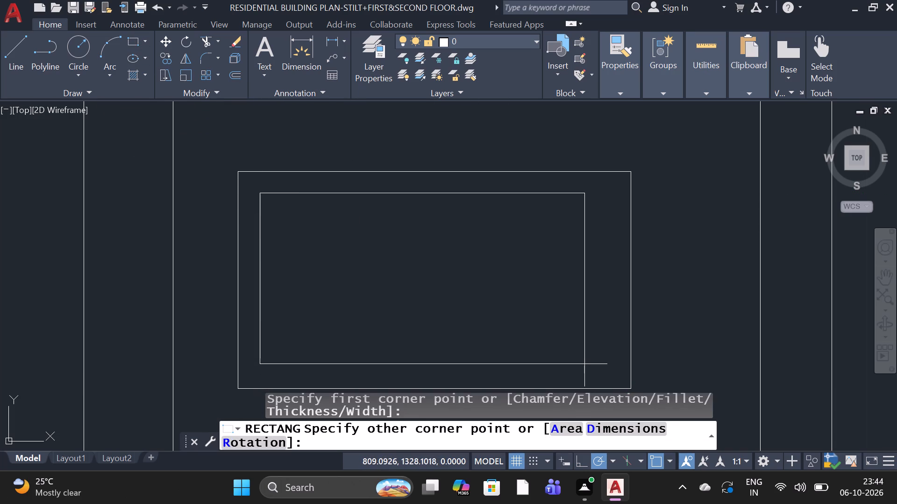
{"action": "left_click", "coordinate": [598, 371]}
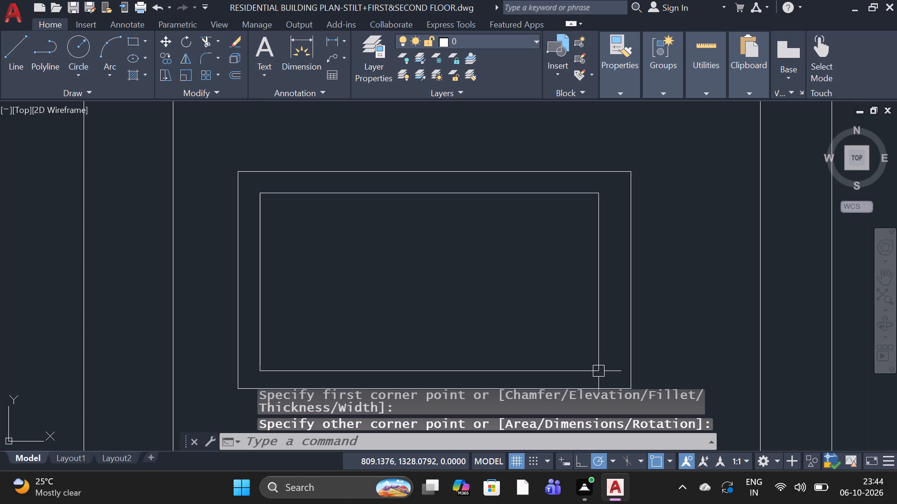
Draw an upright pane rectangle in the left half of the window's inner frame.
{"action": "scroll", "coordinate": [503, 347], "scroll_direction": "up", "scroll_amount": 1}
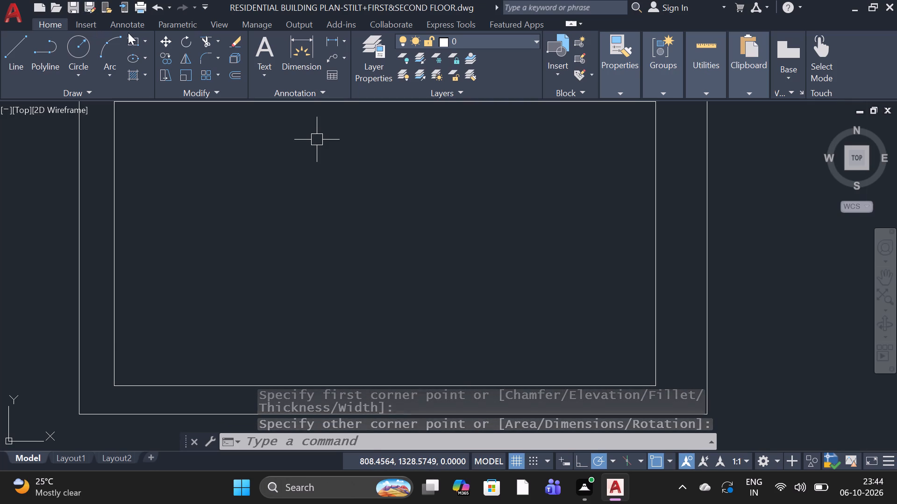
{"action": "left_click", "coordinate": [132, 45]}
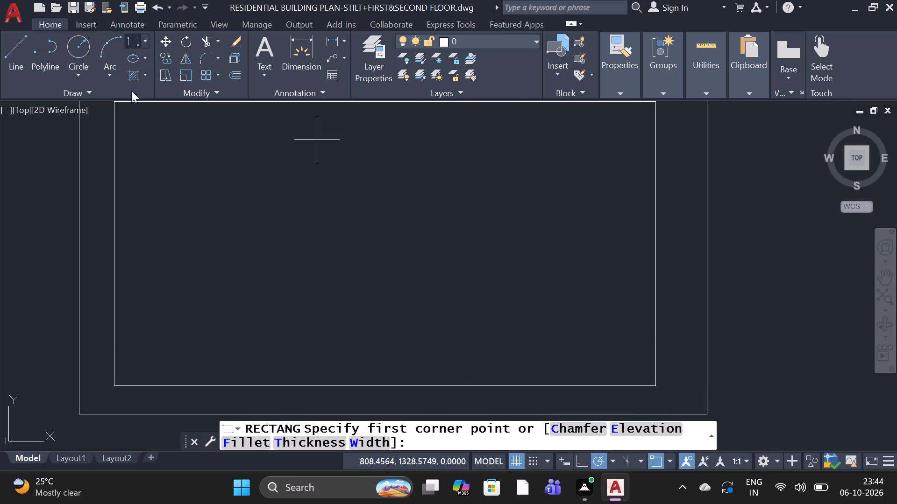
{"action": "scroll", "coordinate": [170, 156], "scroll_direction": "down", "scroll_amount": 1}
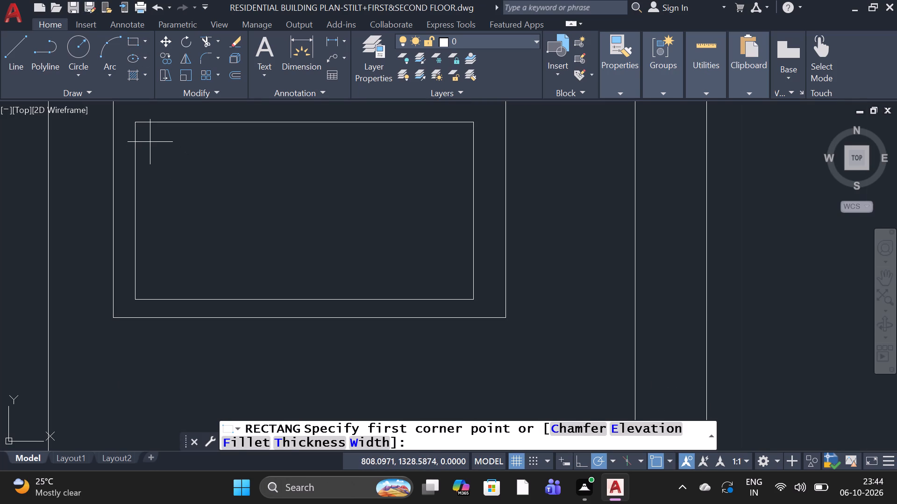
{"action": "left_click", "coordinate": [150, 142]}
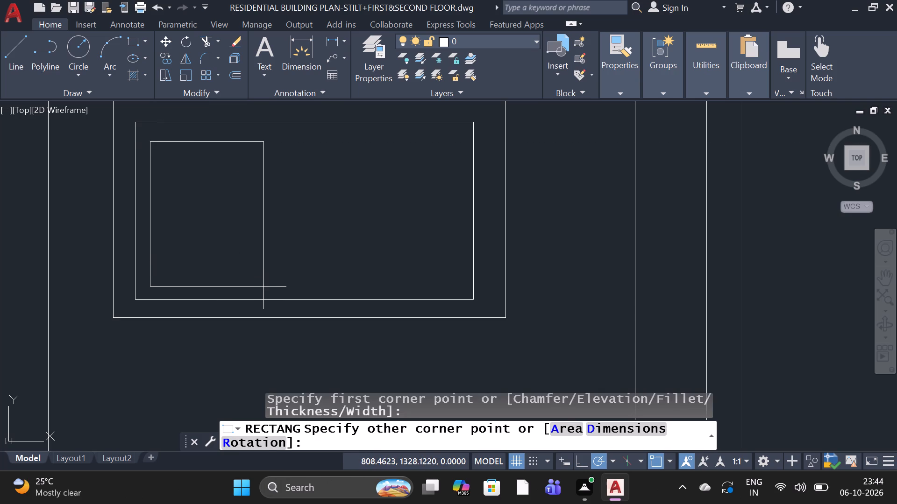
{"action": "left_click", "coordinate": [269, 287]}
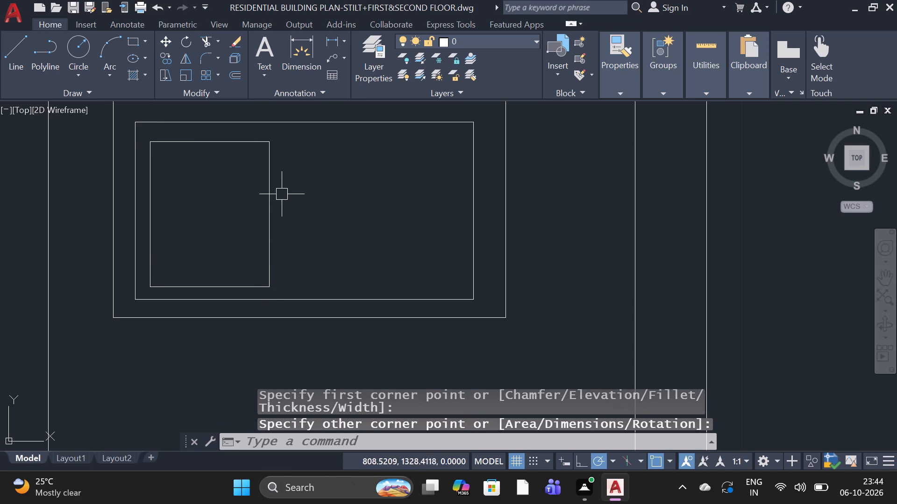
Copy the pane rectangle about 0.51 horizontally into the right half of the frame and finish copying.
{"action": "type", "text": "CO"}
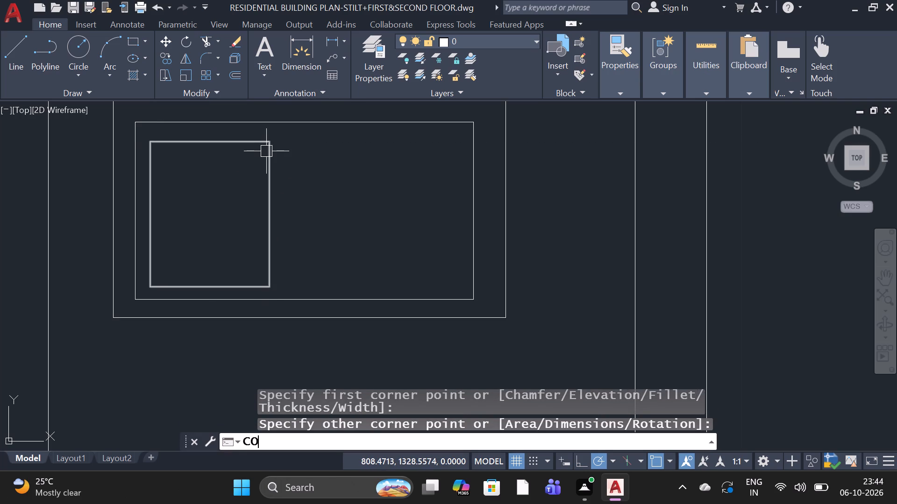
{"action": "key", "text": "space"}
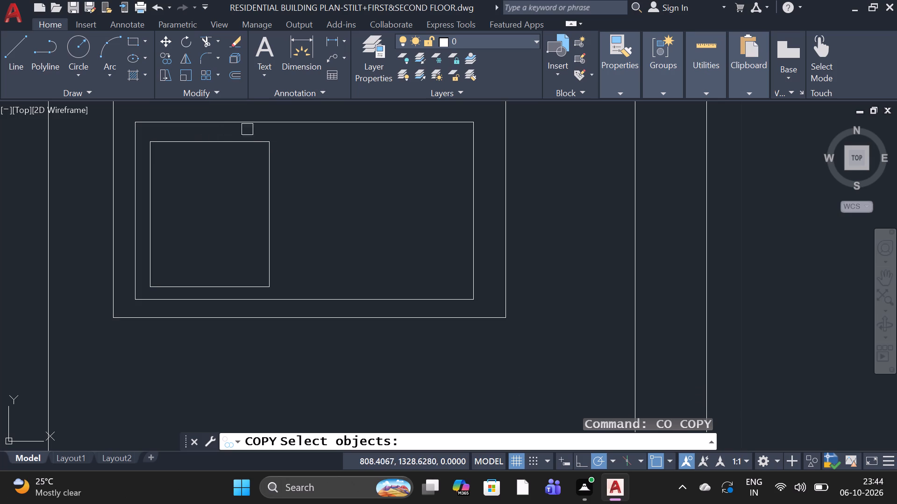
{"action": "left_click", "coordinate": [283, 134]}
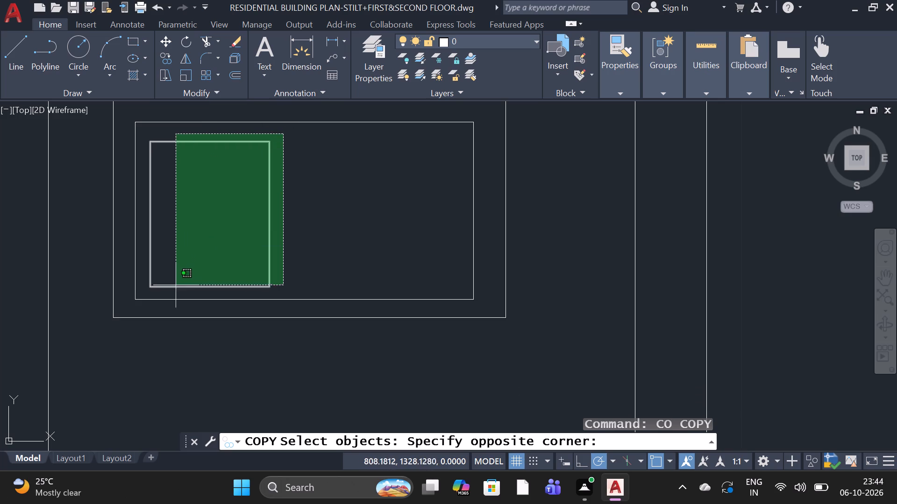
{"action": "left_click", "coordinate": [143, 293]}
{"action": "key", "text": "space"}
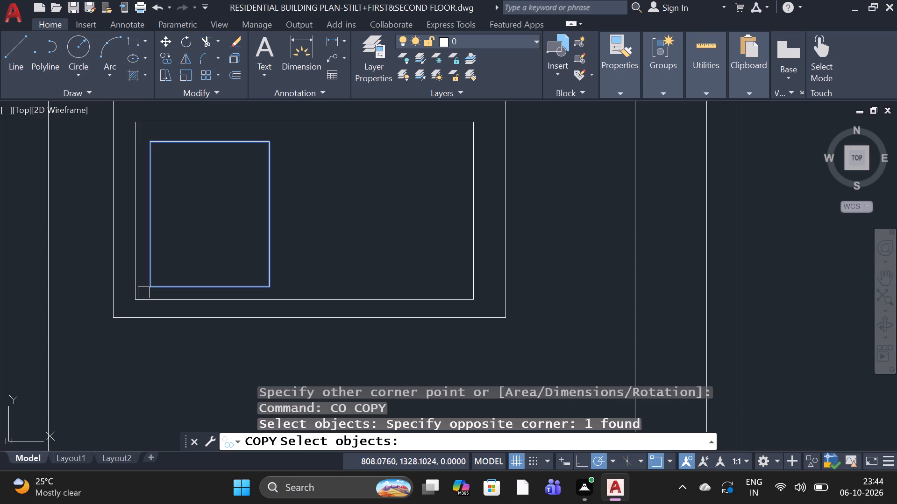
{"action": "left_click", "coordinate": [209, 288]}
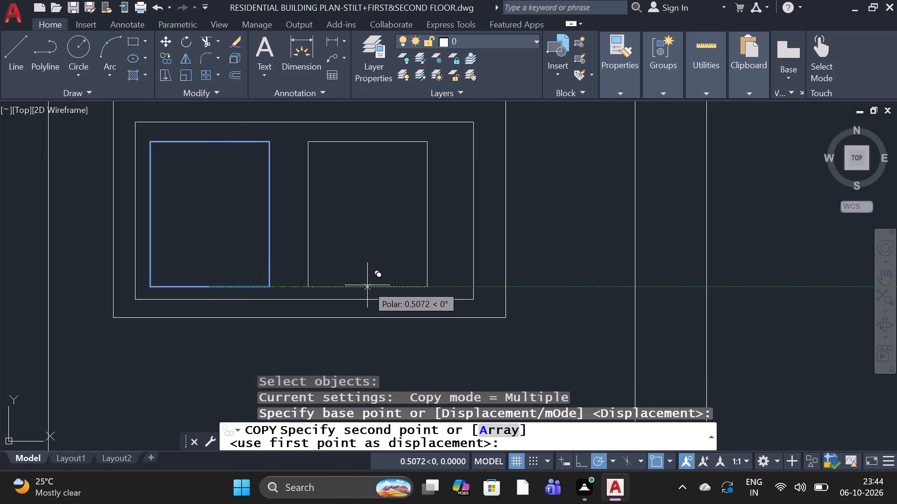
{"action": "left_click", "coordinate": [367, 285]}
{"action": "key", "text": "space"}
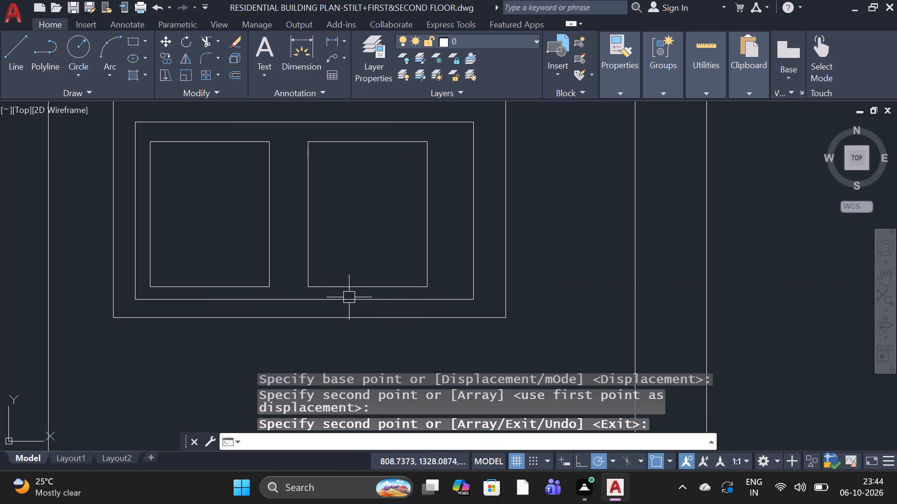
Start a solid hatch for the window and set its colour to index colour 24.
{"action": "scroll", "coordinate": [352, 296], "scroll_direction": "down", "scroll_amount": 2}
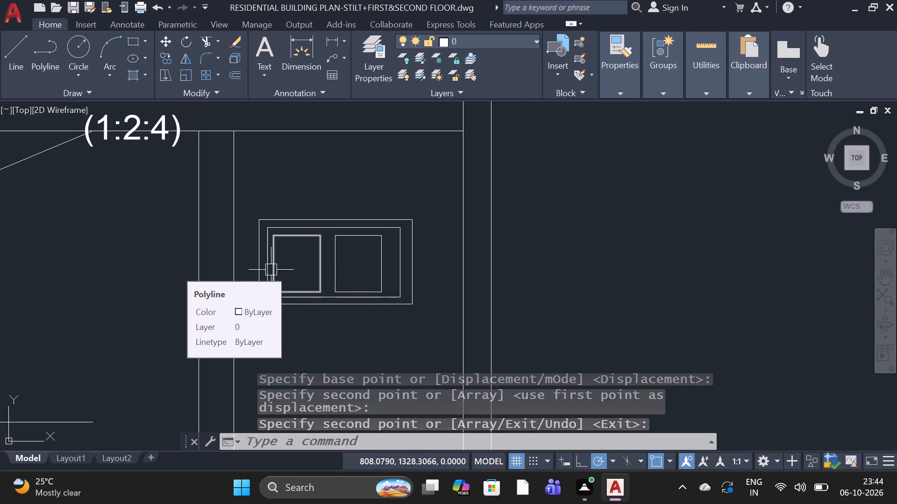
{"action": "type", "text": "H"}
{"action": "key", "text": "space"}
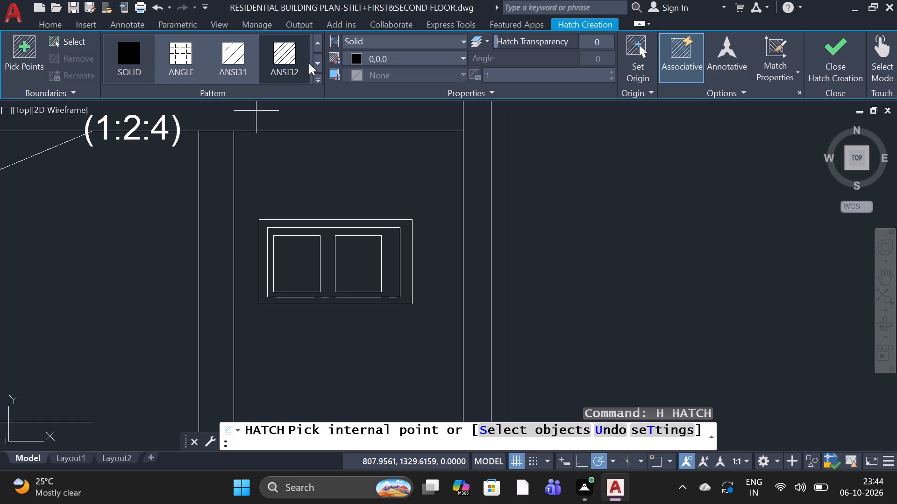
{"action": "left_click", "coordinate": [388, 59]}
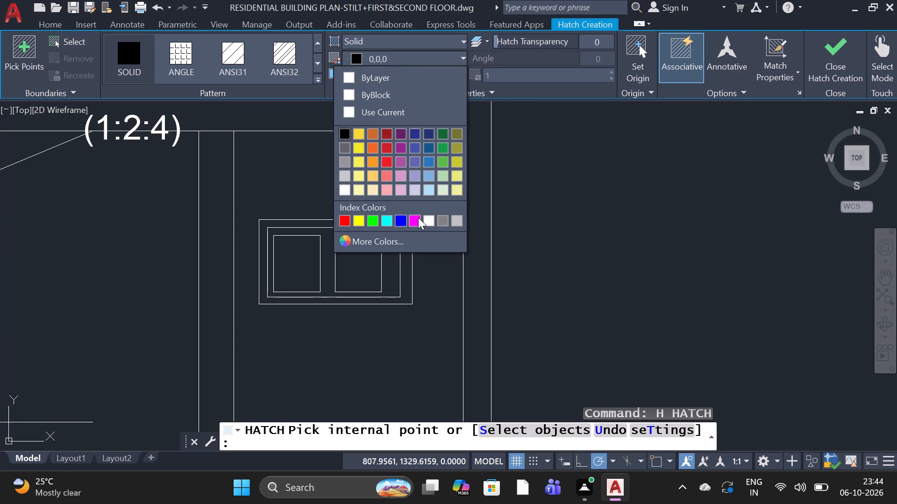
{"action": "left_click", "coordinate": [422, 245]}
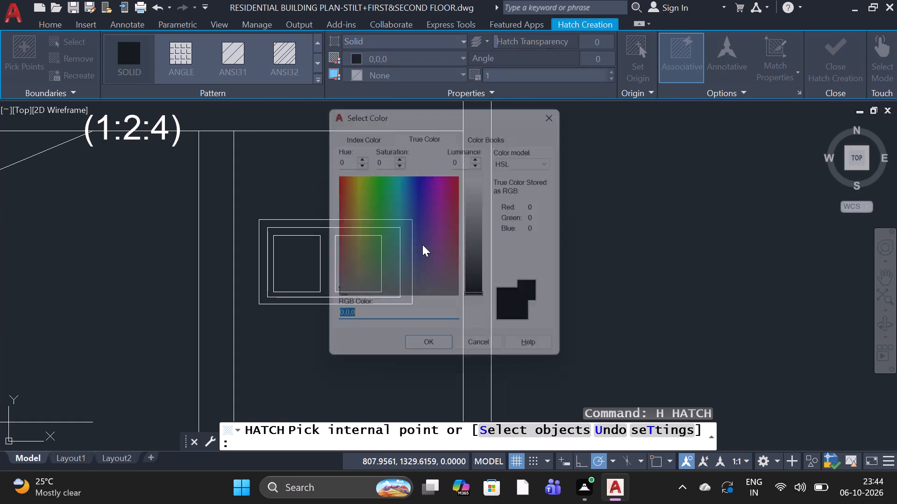
{"action": "scroll", "coordinate": [425, 233], "scroll_direction": "down", "scroll_amount": 4}
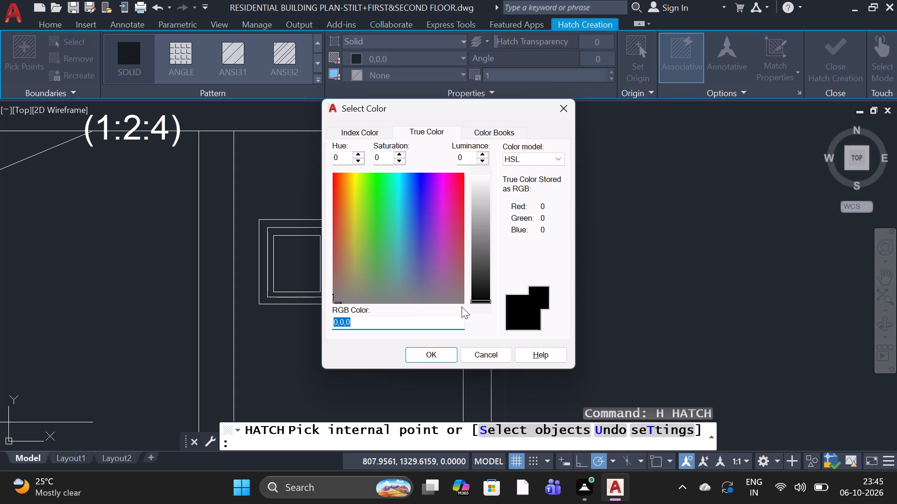
{"action": "left_click", "coordinate": [380, 132]}
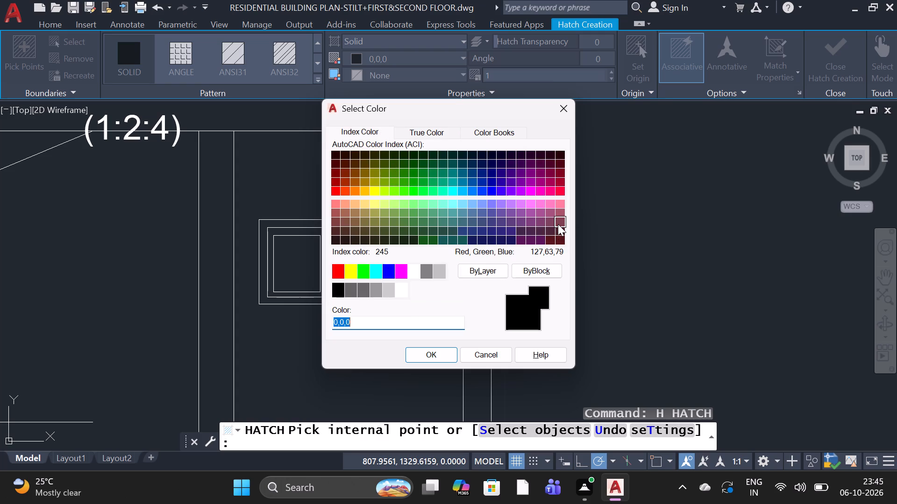
{"action": "left_click", "coordinate": [565, 181]}
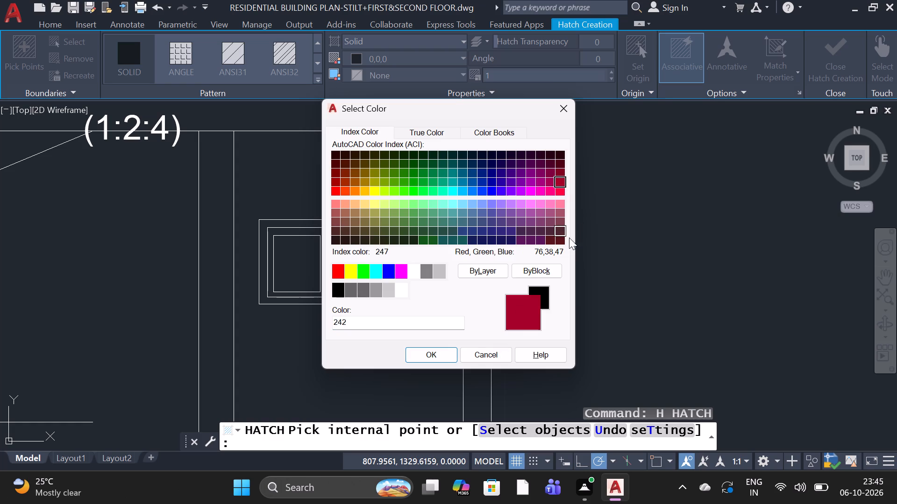
{"action": "left_click", "coordinate": [551, 238]}
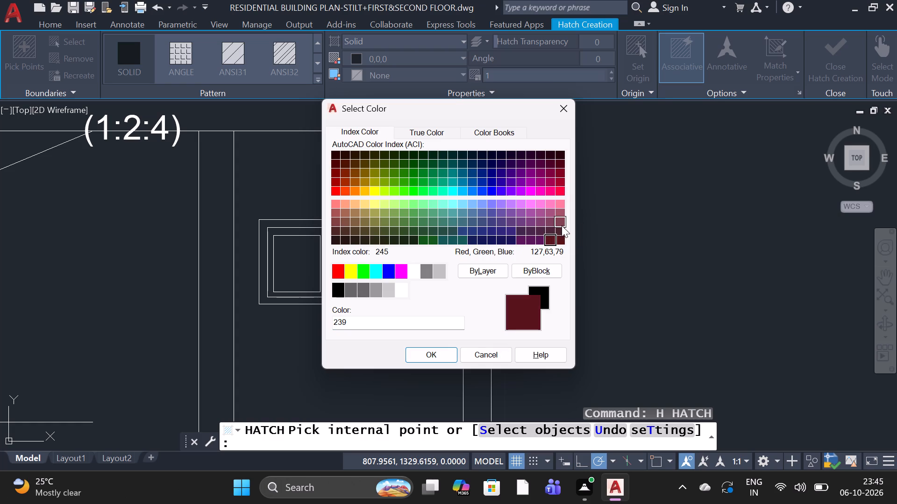
{"action": "left_click", "coordinate": [562, 223]}
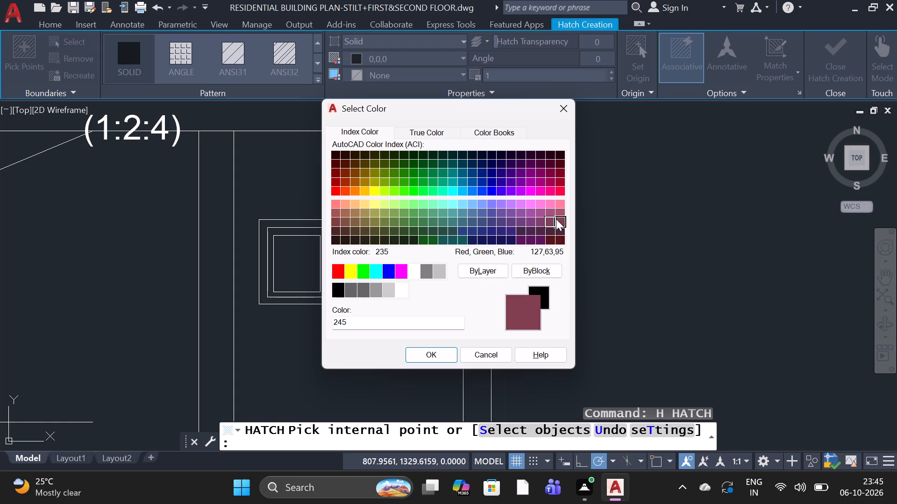
{"action": "left_click", "coordinate": [563, 214]}
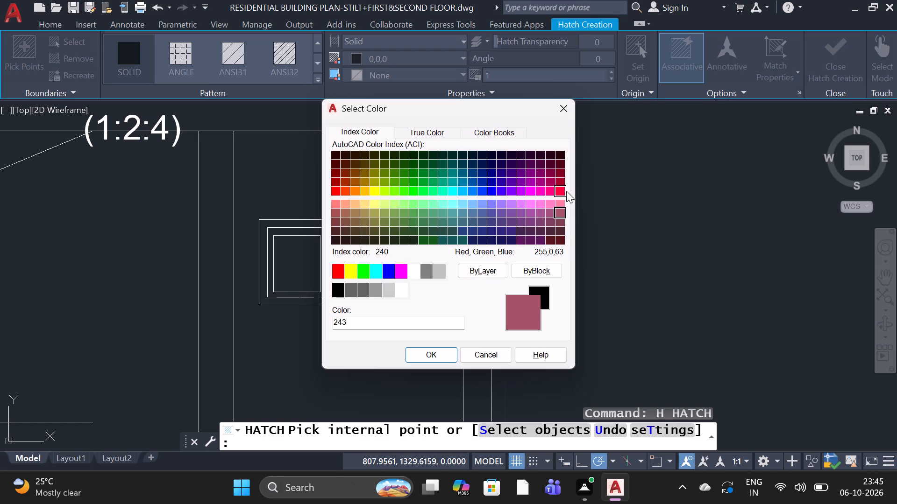
{"action": "left_click", "coordinate": [561, 175]}
{"action": "left_click", "coordinate": [349, 181]}
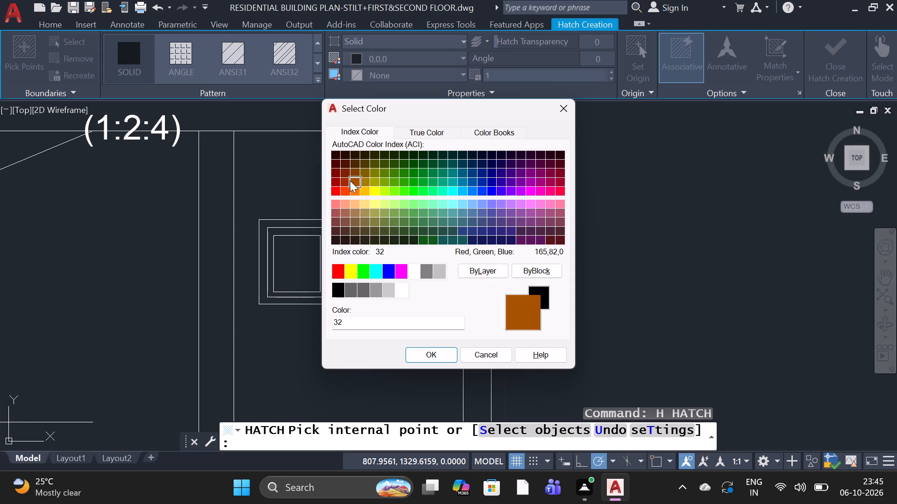
{"action": "left_click", "coordinate": [338, 182]}
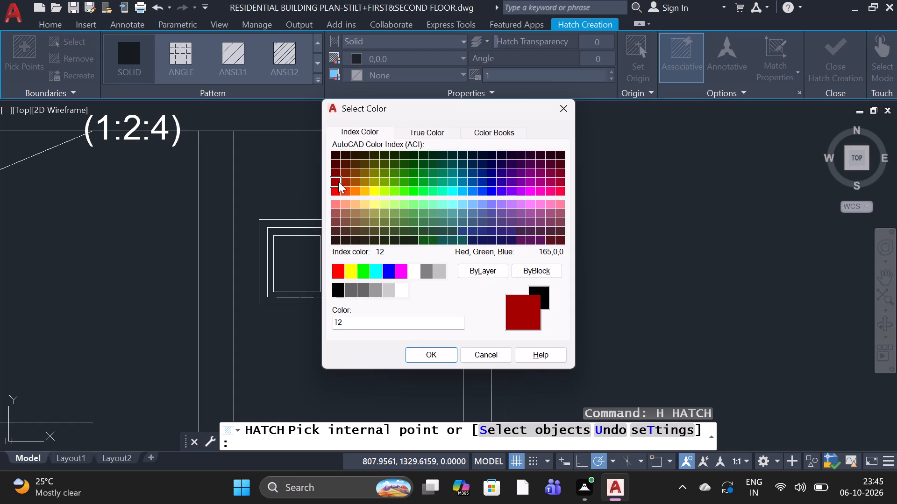
{"action": "left_click", "coordinate": [338, 176]}
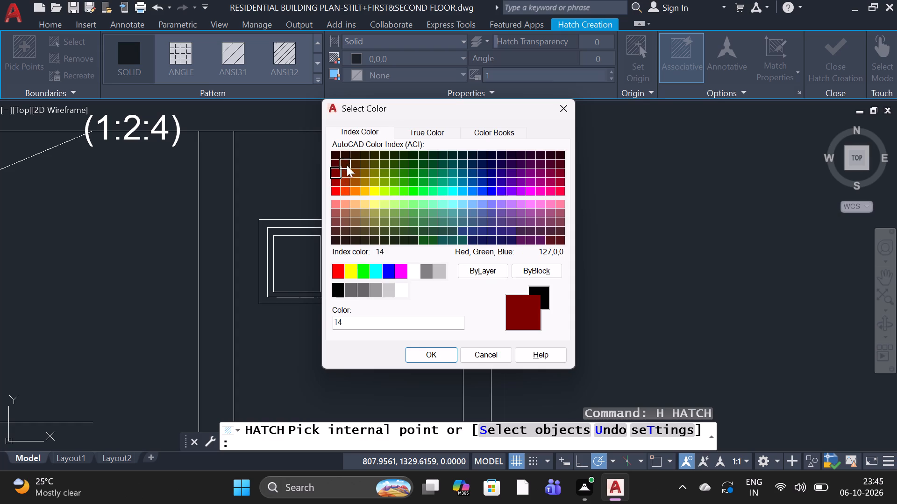
{"action": "left_click", "coordinate": [346, 172]}
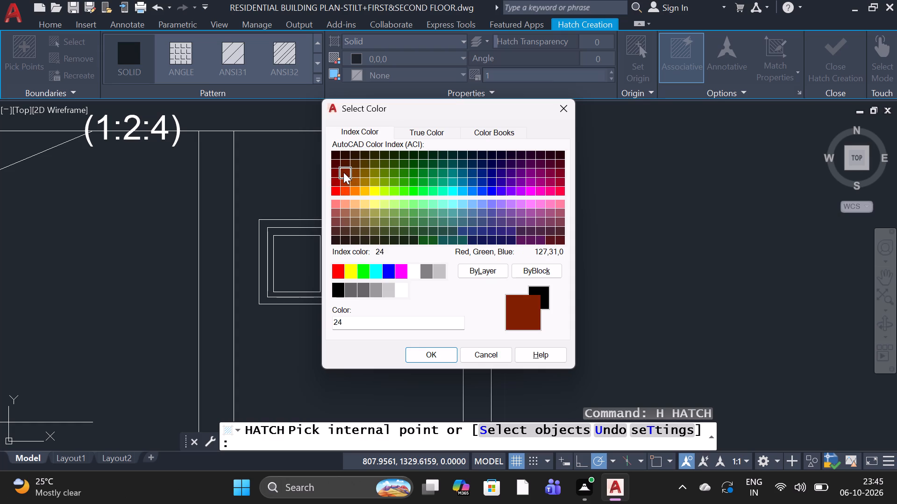
{"action": "left_click", "coordinate": [445, 356]}
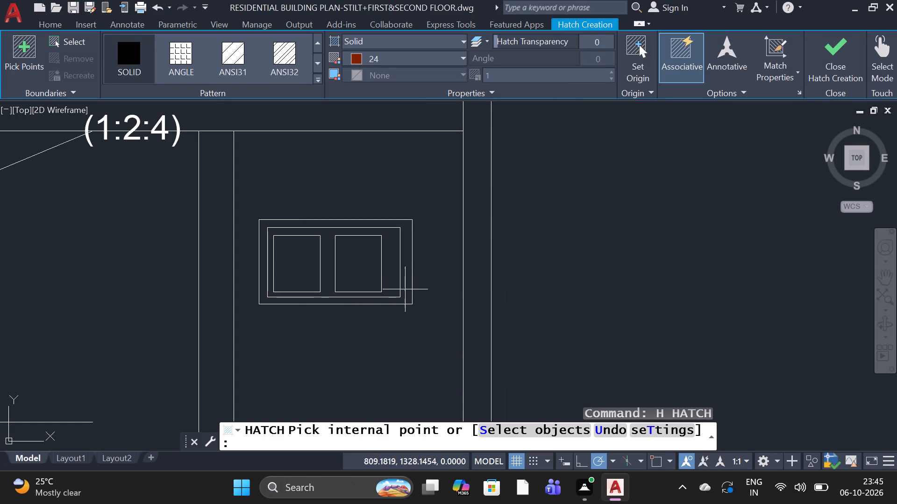
Hatch the band between the window outline and its inner frame, undoing the extra fill around the panes, and finish the hatch.
{"action": "left_click", "coordinate": [407, 294]}
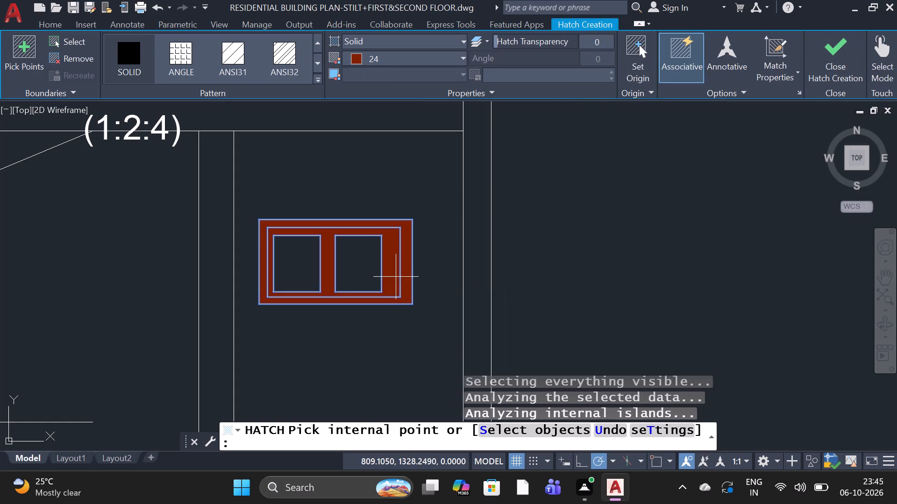
{"action": "left_click", "coordinate": [396, 277]}
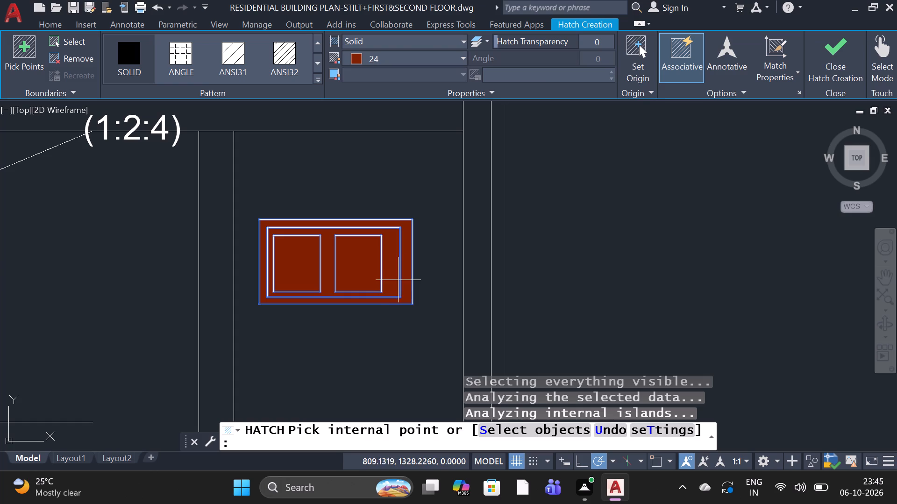
{"action": "key", "text": "ctrl+z"}
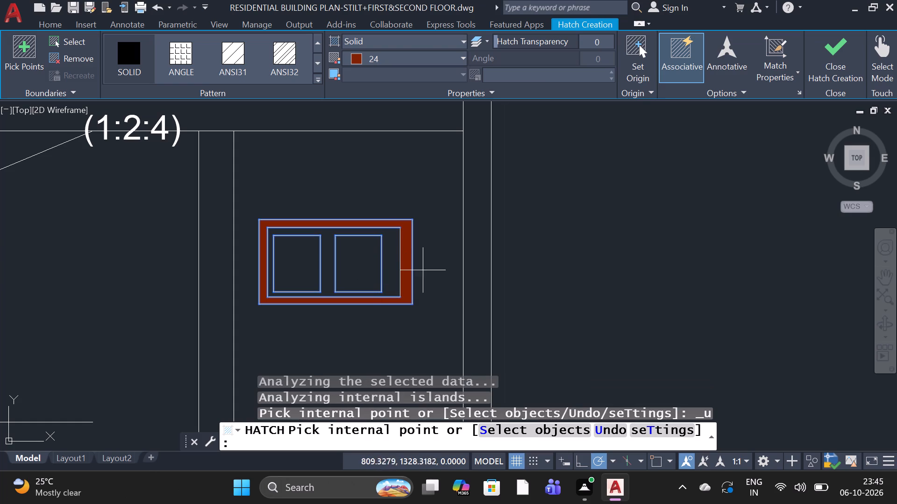
{"action": "left_click", "coordinate": [463, 57]}
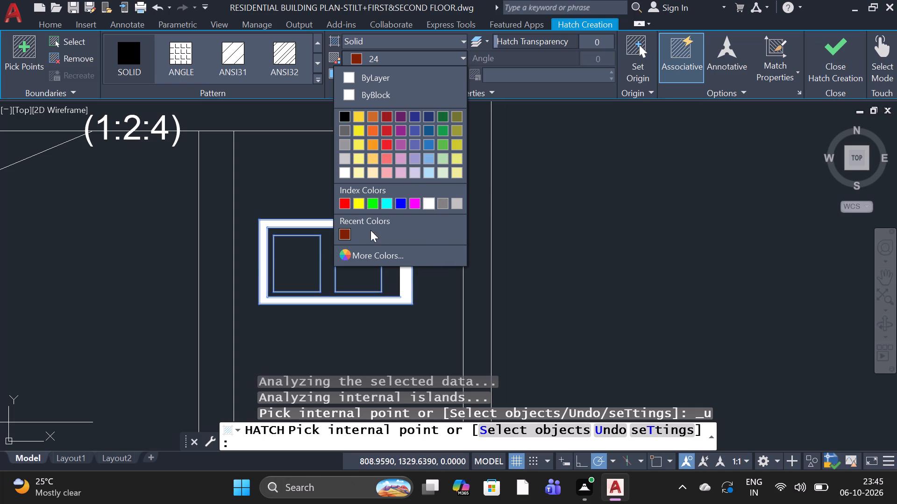
{"action": "key", "text": "space"}
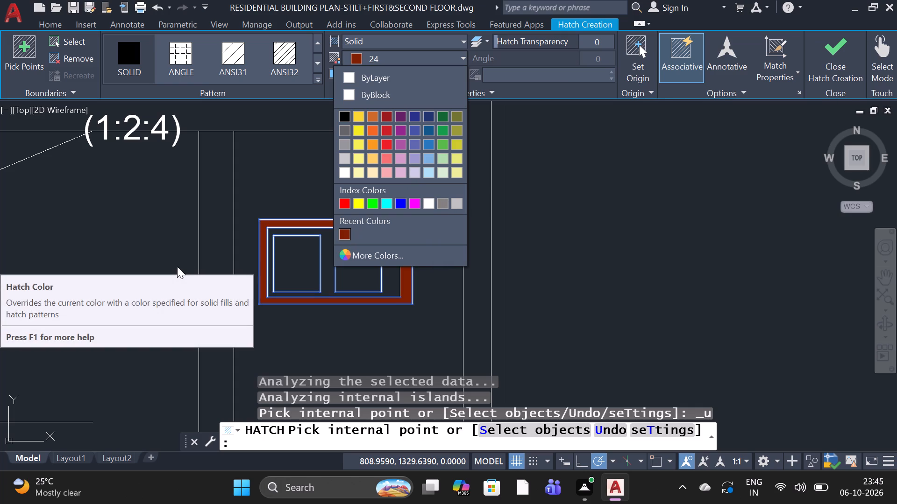
{"action": "key", "text": "Escape"}
{"action": "key", "text": "Escape"}
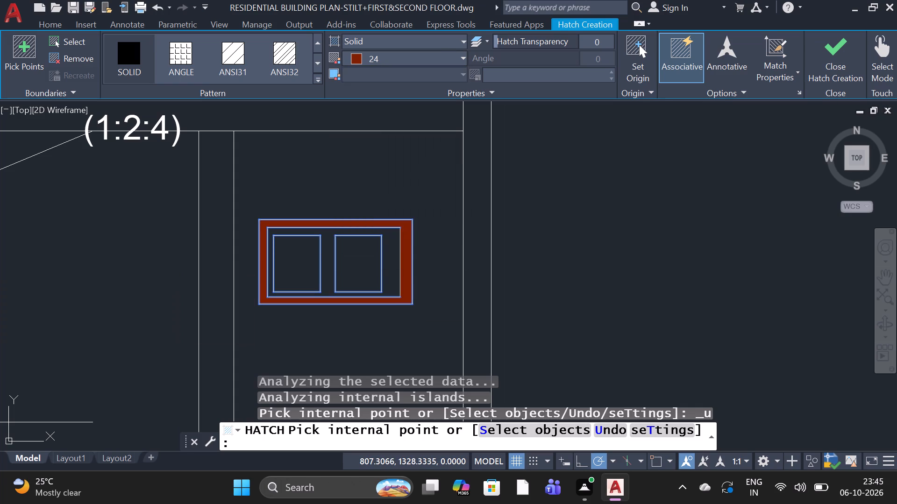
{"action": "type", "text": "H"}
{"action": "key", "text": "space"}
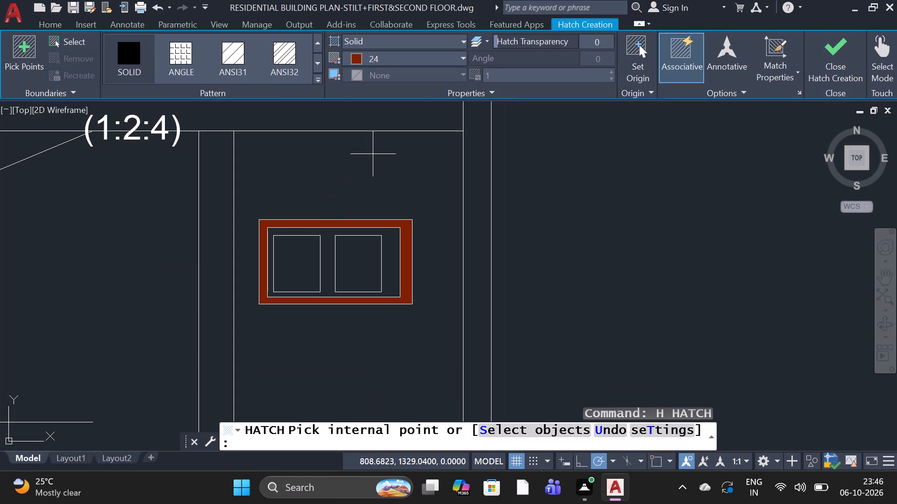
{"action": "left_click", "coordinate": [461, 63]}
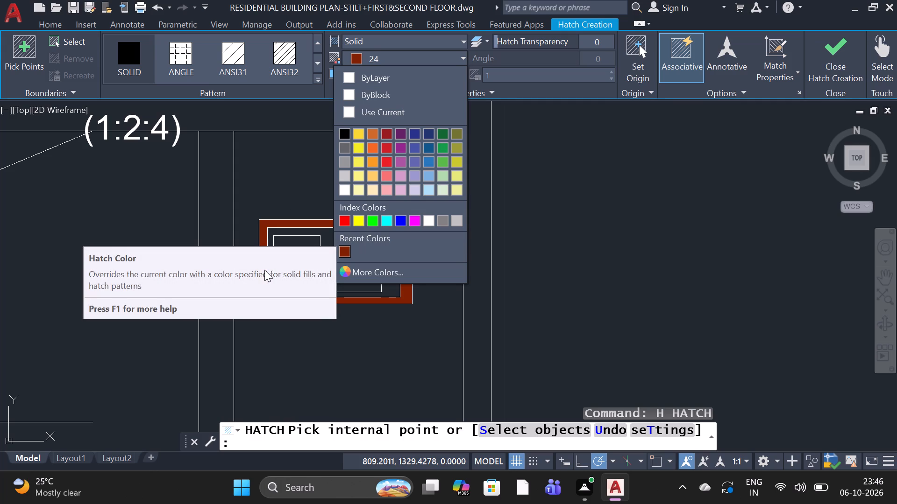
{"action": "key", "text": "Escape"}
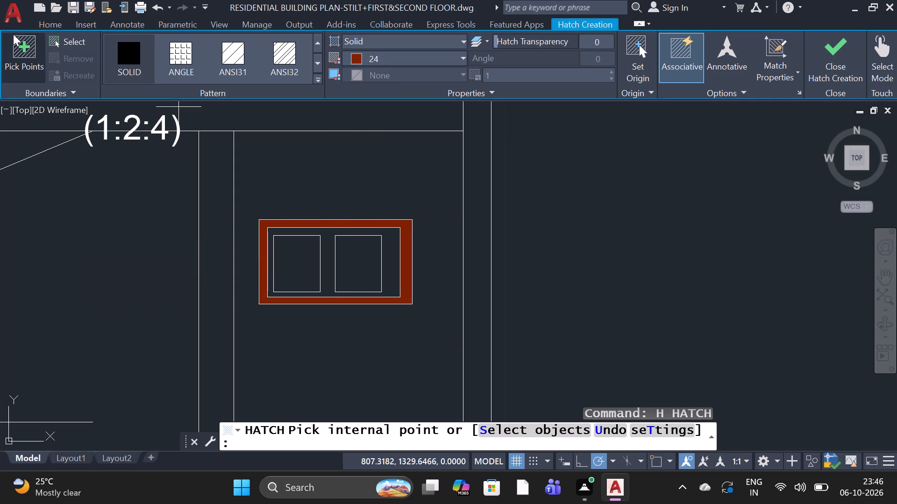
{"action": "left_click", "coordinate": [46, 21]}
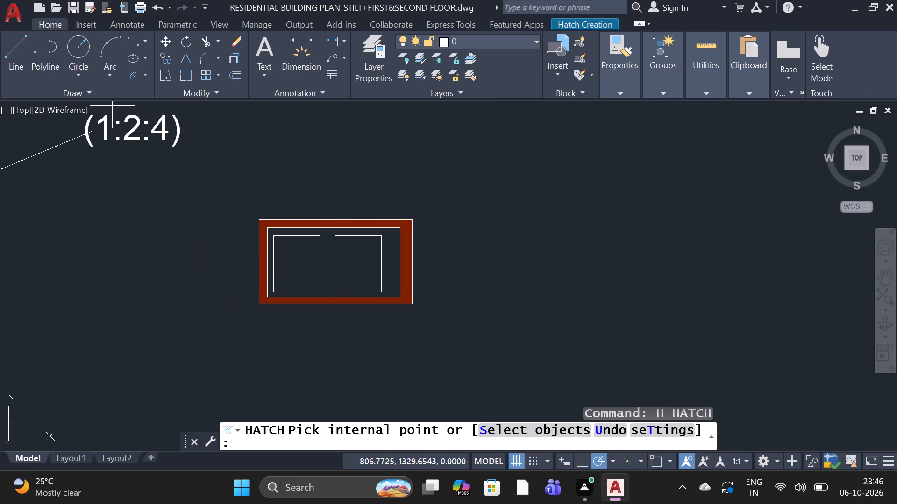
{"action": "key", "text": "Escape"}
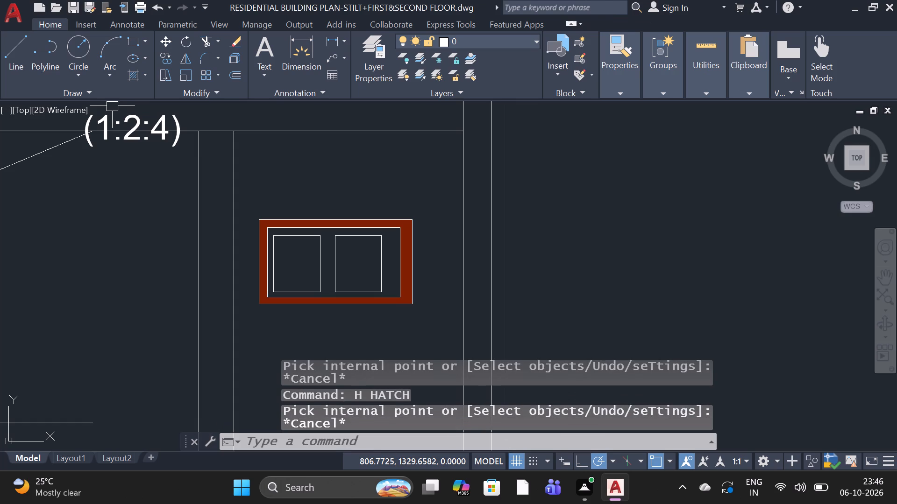
Draw a small closed five-cornered marking from straight lines in the lower middle of the window's left pane.
{"action": "left_click", "coordinate": [14, 59]}
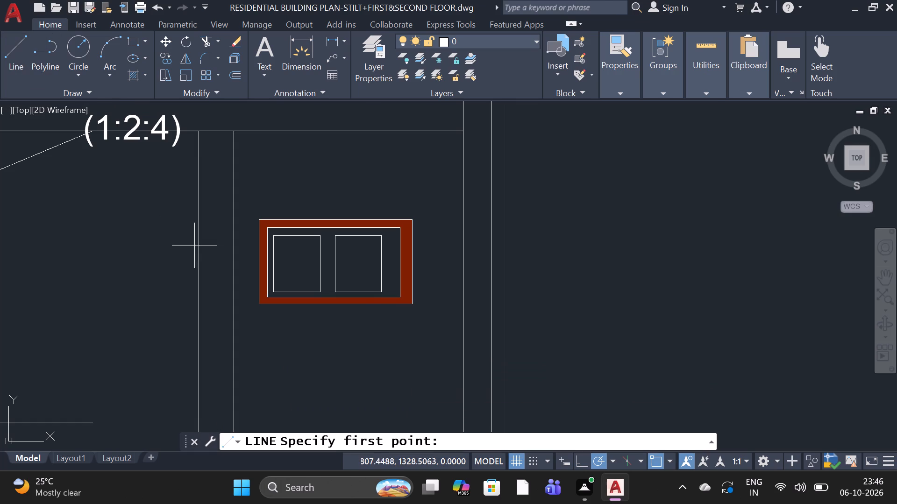
{"action": "scroll", "coordinate": [280, 261], "scroll_direction": "up", "scroll_amount": 3}
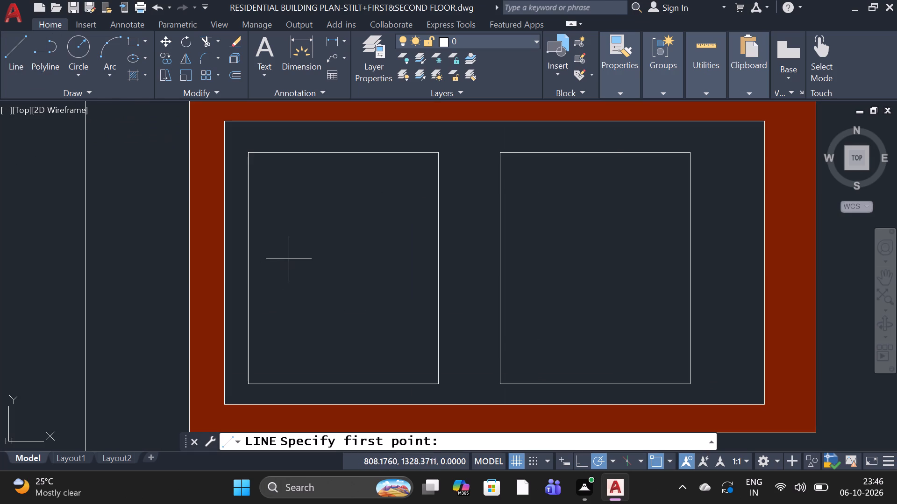
{"action": "left_click", "coordinate": [305, 297]}
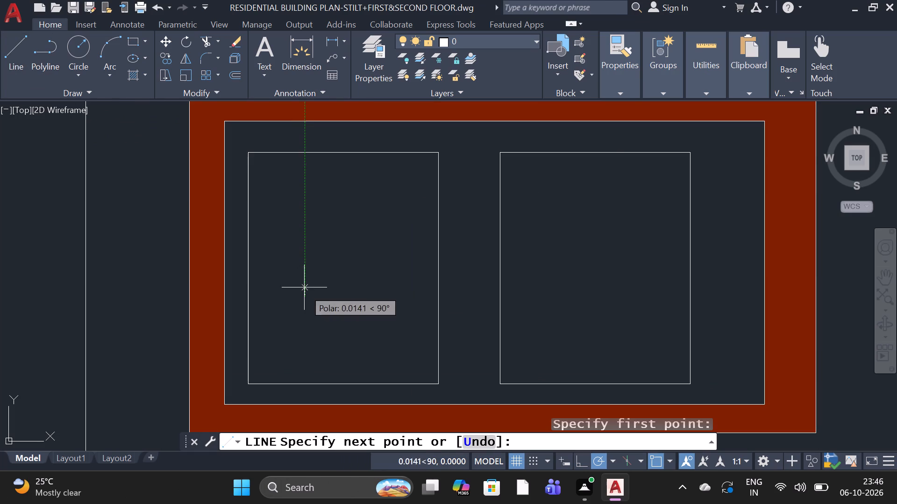
{"action": "left_click", "coordinate": [316, 277]}
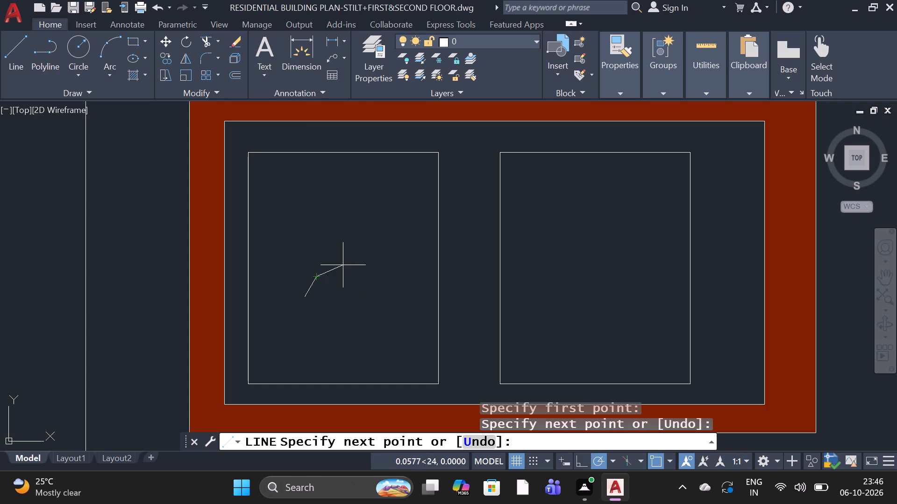
{"action": "left_click", "coordinate": [352, 267]}
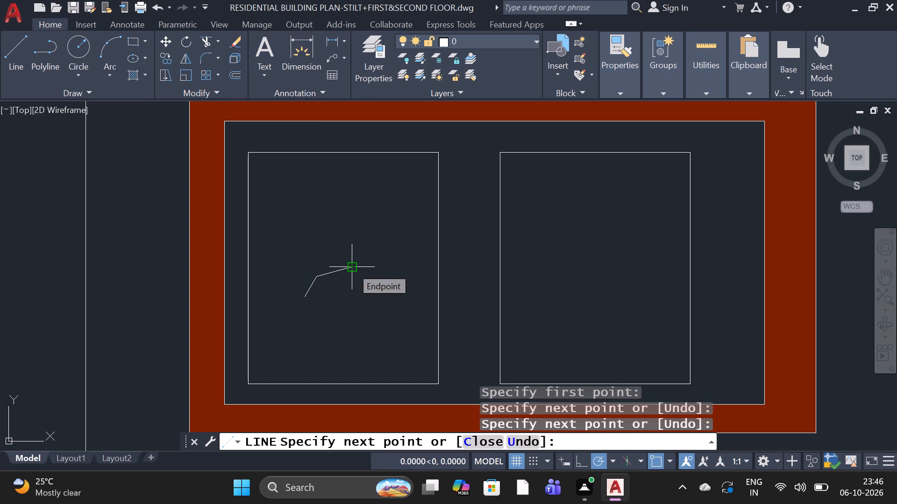
{"action": "left_click", "coordinate": [370, 262]}
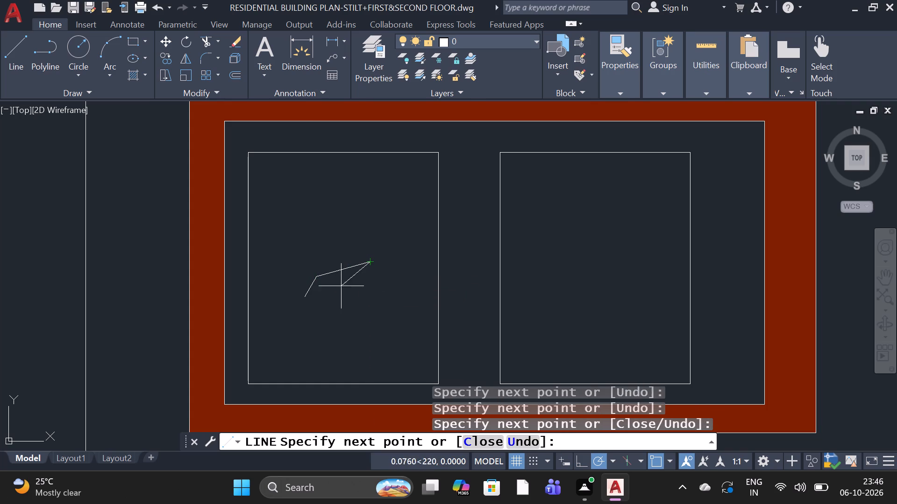
{"action": "left_click", "coordinate": [354, 305]}
{"action": "left_click", "coordinate": [311, 316]}
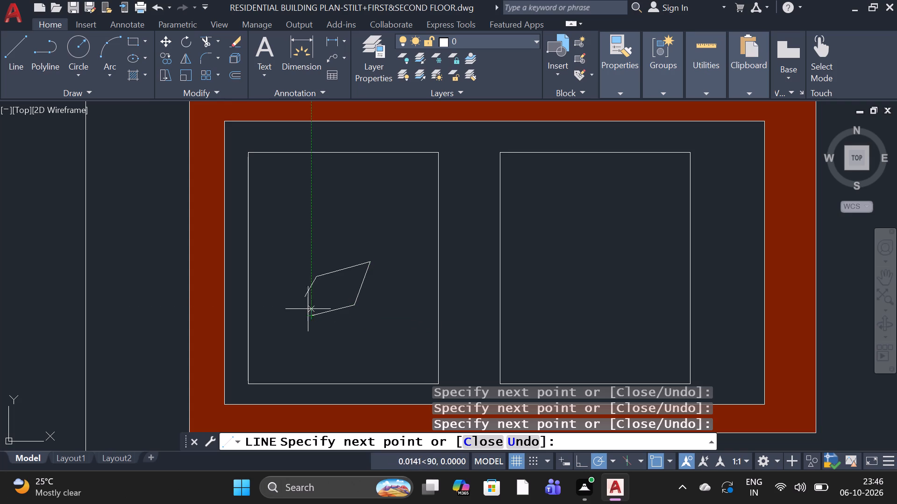
{"action": "left_click", "coordinate": [305, 302]}
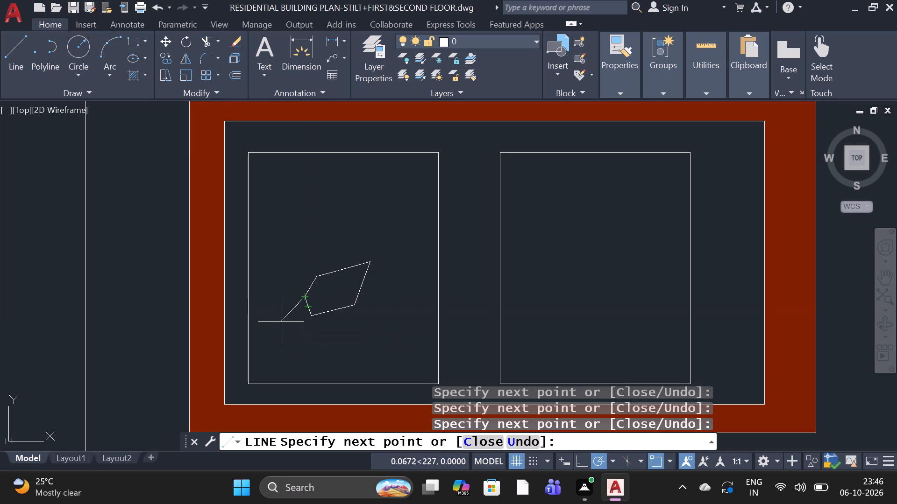
{"action": "key", "text": "space"}
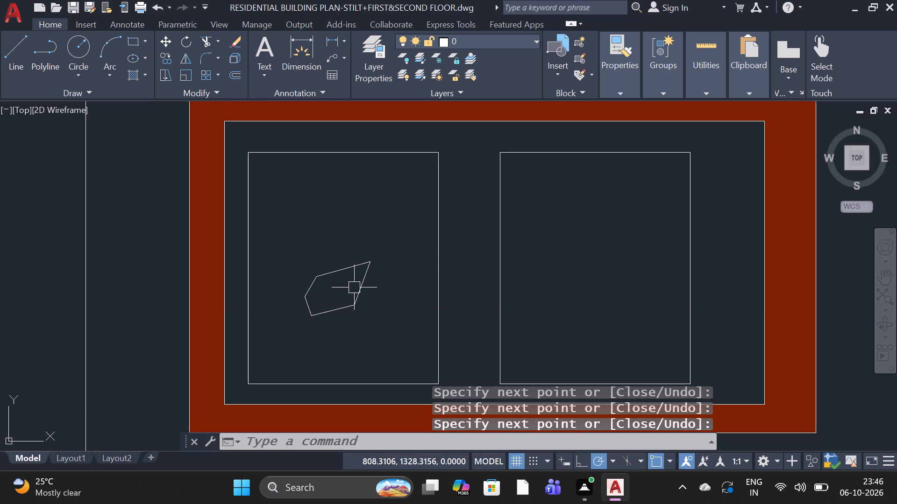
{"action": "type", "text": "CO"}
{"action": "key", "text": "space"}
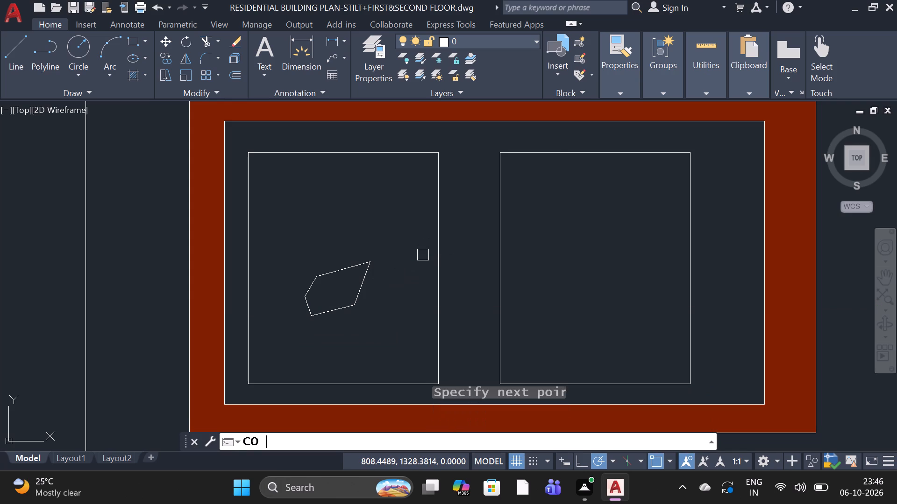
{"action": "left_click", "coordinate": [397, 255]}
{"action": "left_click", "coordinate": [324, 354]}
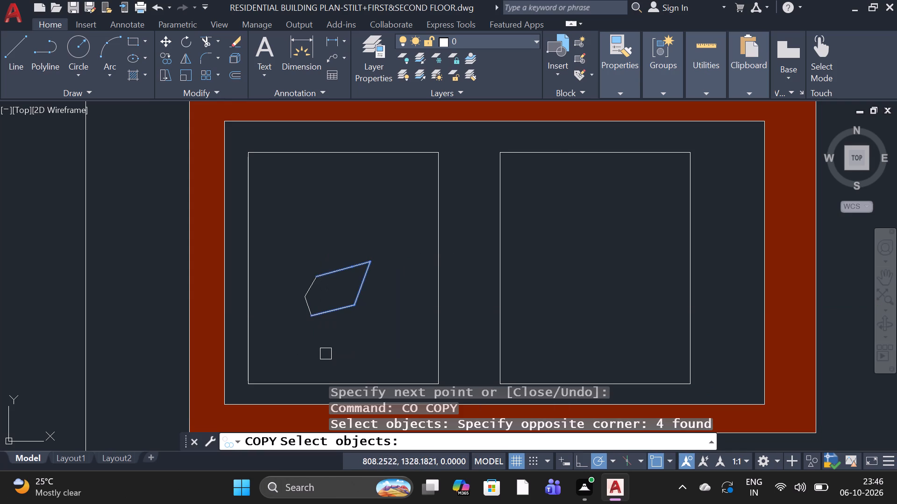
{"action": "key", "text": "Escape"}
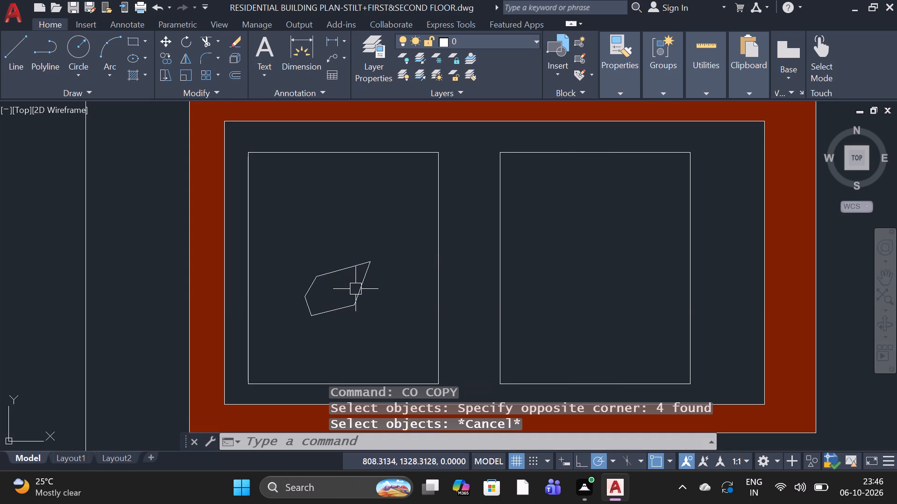
Copy the whole closed marking horizontally from the left pane to the same place in the right pane.
{"action": "type", "text": "CO"}
{"action": "key", "text": "space"}
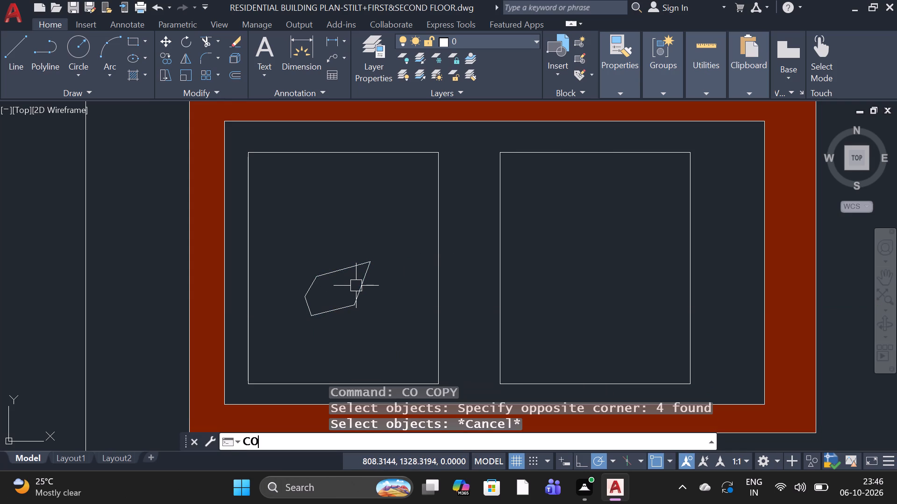
{"action": "left_click", "coordinate": [405, 249]}
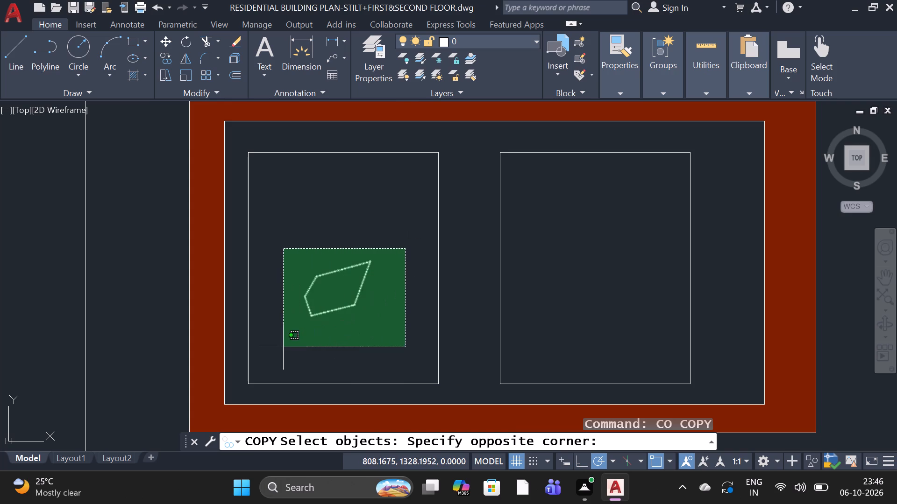
{"action": "left_click", "coordinate": [283, 347]}
{"action": "key", "text": "space"}
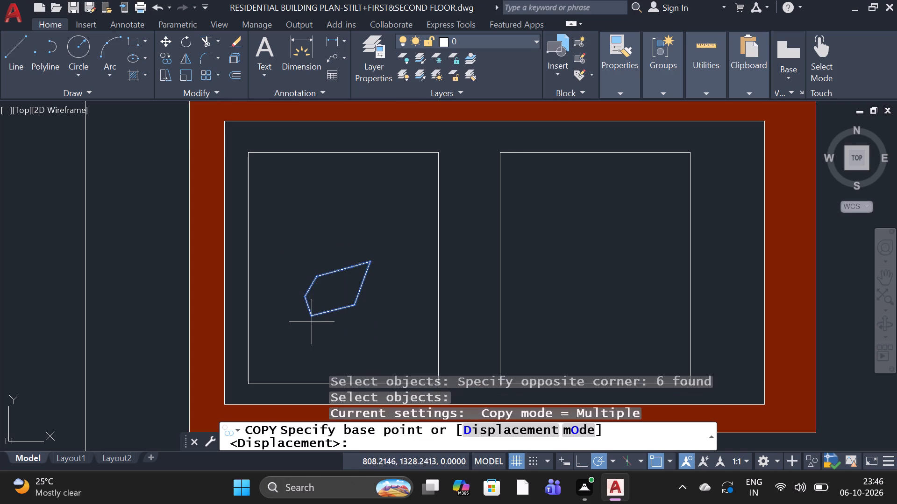
{"action": "left_click", "coordinate": [318, 320]}
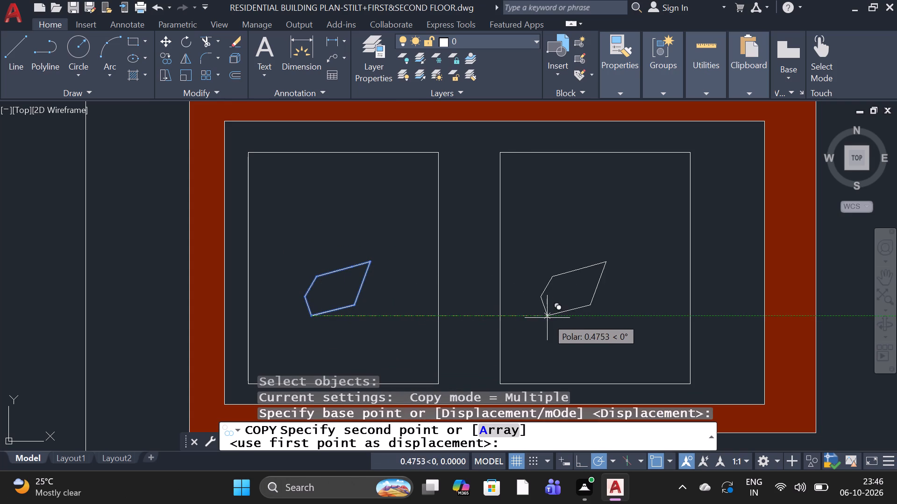
{"action": "left_click", "coordinate": [554, 316]}
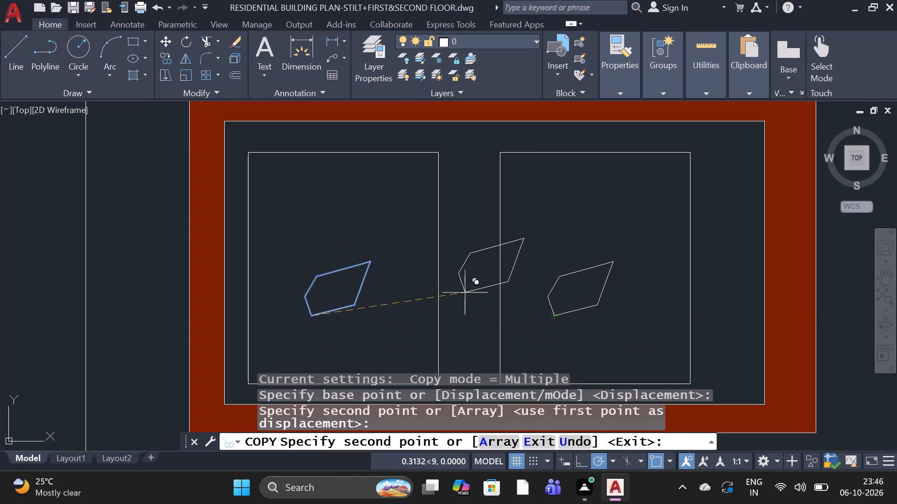
{"action": "key", "text": "space"}
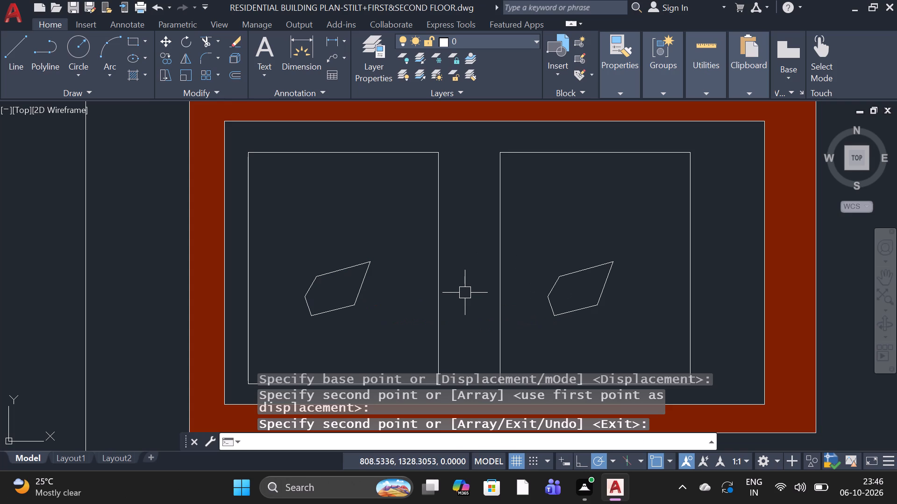
Hatch both window panes around their markings with a solid fill in index colour 9 and finish the hatch.
{"action": "key", "text": "j"}
{"action": "key", "text": "BackSpace"}
{"action": "type", "text": "H"}
{"action": "key", "text": "space"}
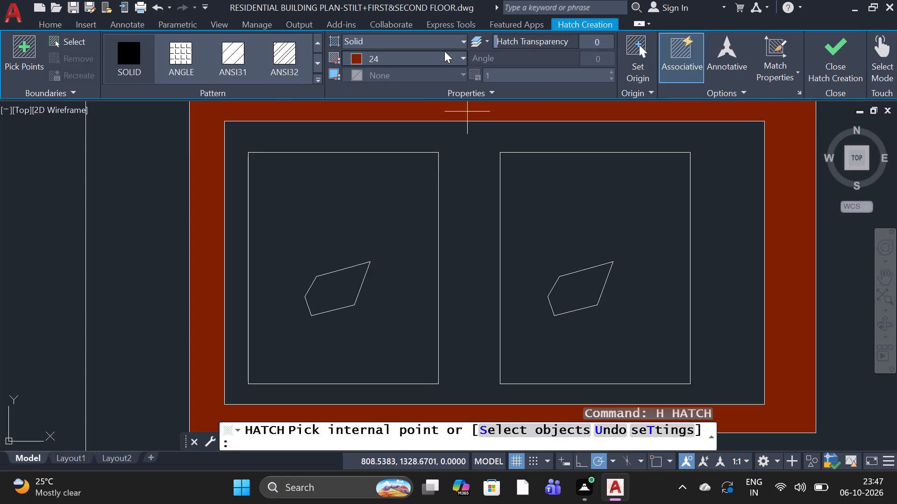
{"action": "left_click", "coordinate": [464, 58]}
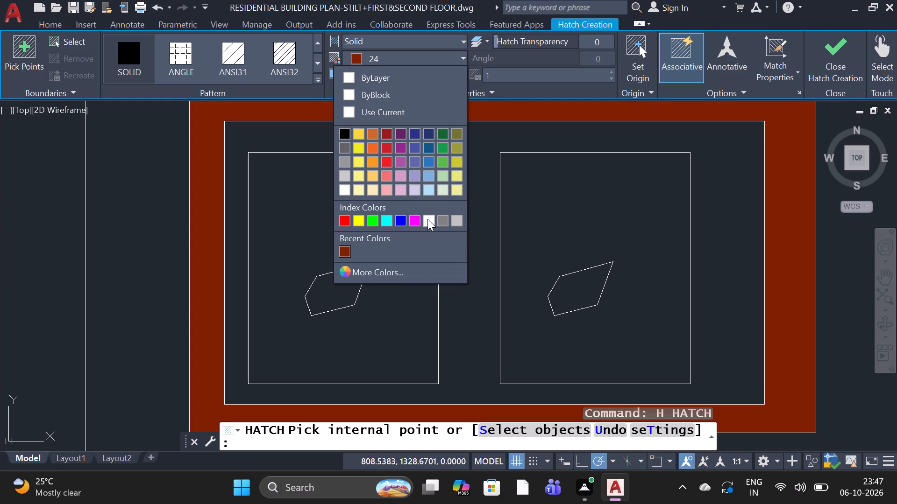
{"action": "left_click", "coordinate": [460, 220]}
{"action": "left_click", "coordinate": [421, 291]}
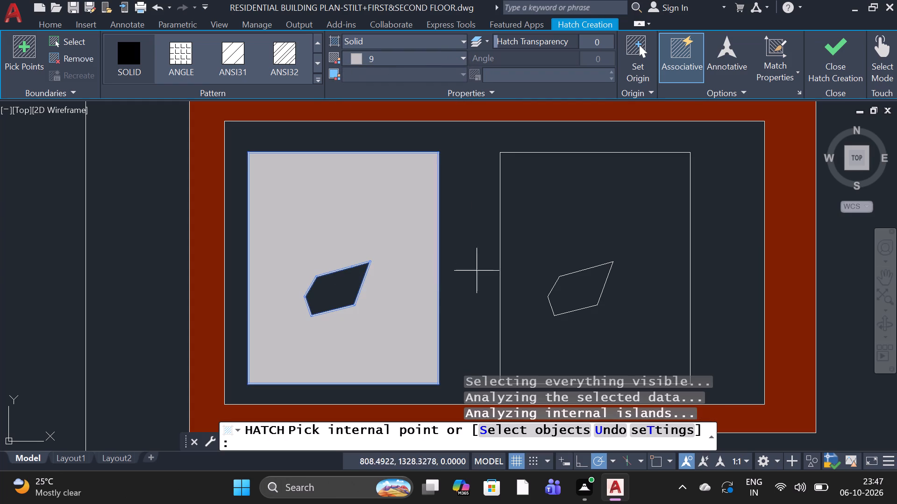
{"action": "left_click", "coordinate": [530, 238]}
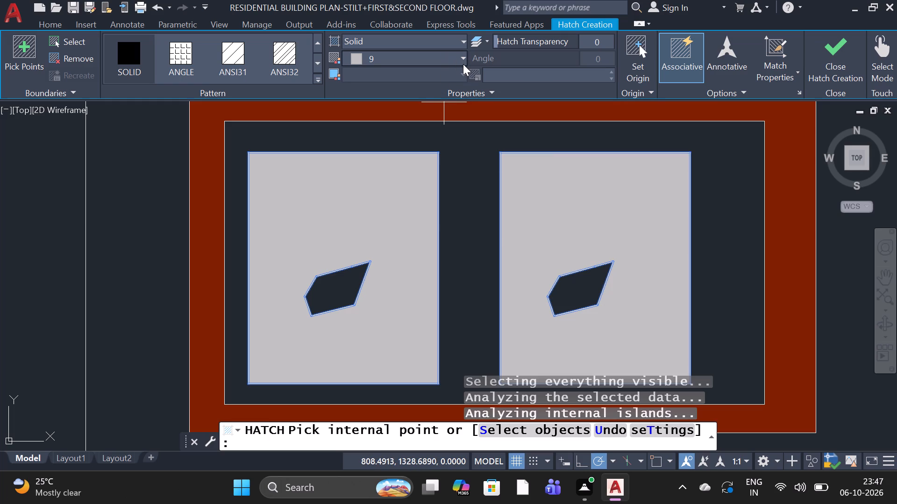
{"action": "left_click", "coordinate": [463, 56]}
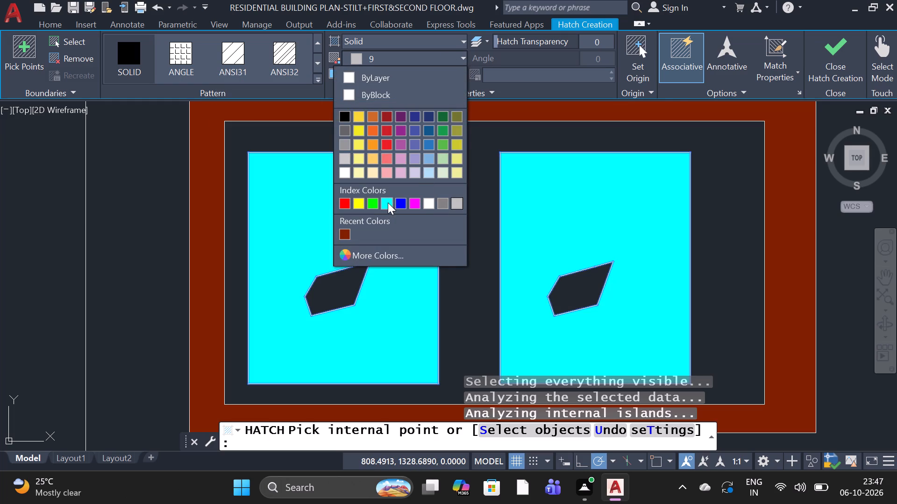
{"action": "key", "text": "space"}
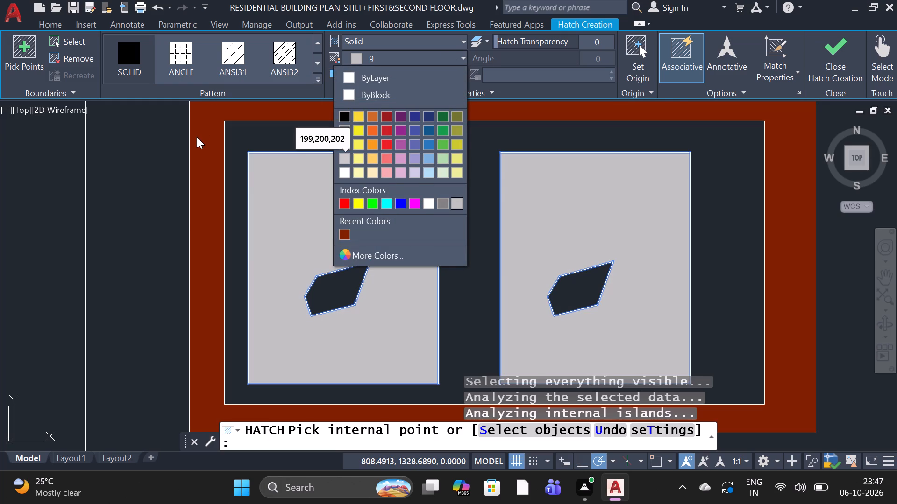
{"action": "key", "text": "space"}
{"action": "key", "text": "Escape"}
{"action": "key", "text": "Escape"}
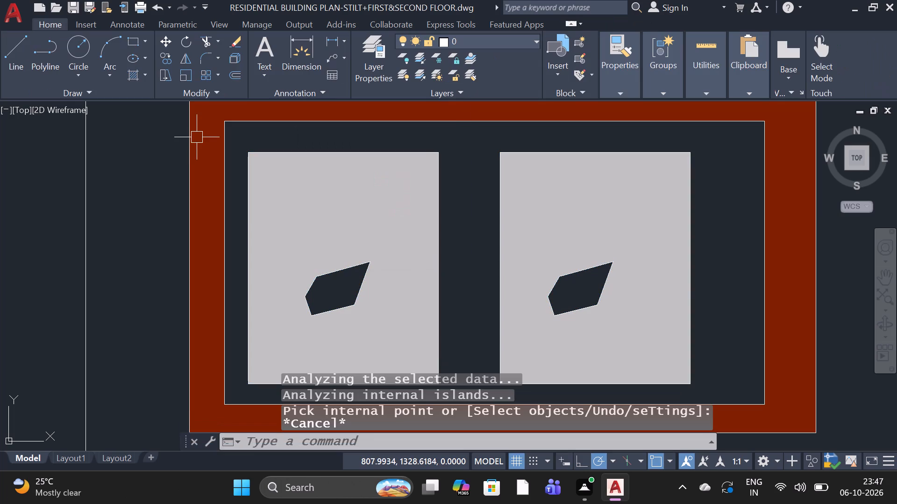
Hatch the marking inside each of the two panes with a solid cyan fill and finish the hatch.
{"action": "type", "text": "H"}
{"action": "key", "text": "space"}
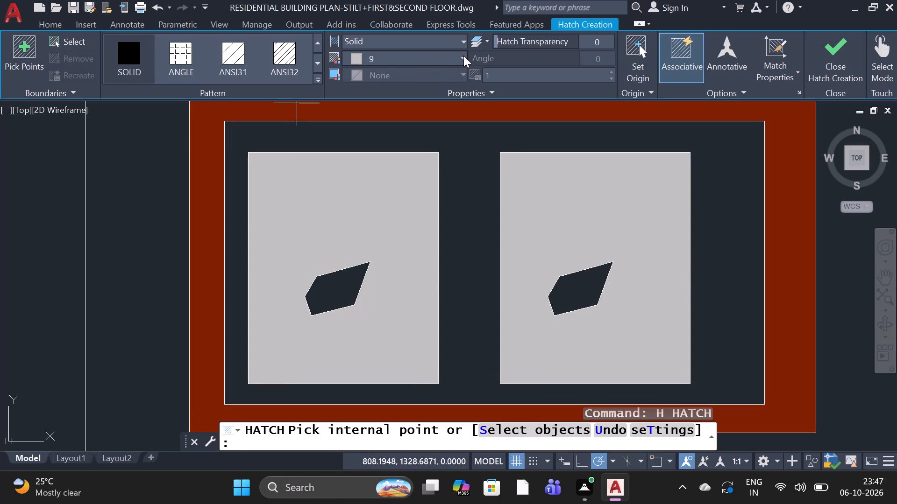
{"action": "left_click", "coordinate": [463, 56]}
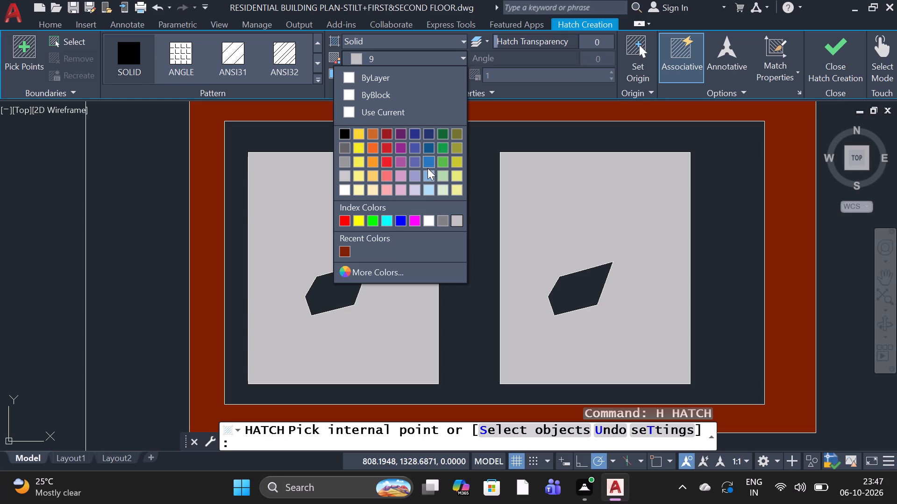
{"action": "left_click", "coordinate": [384, 220]}
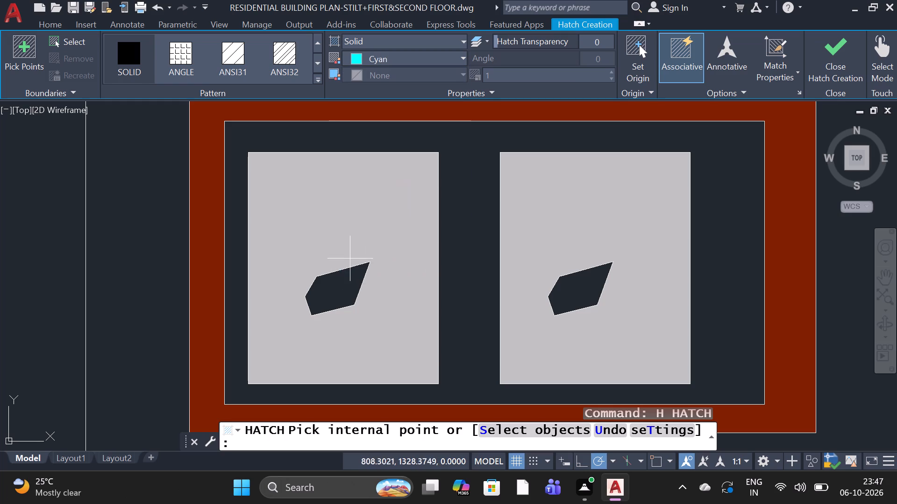
{"action": "left_click", "coordinate": [342, 288]}
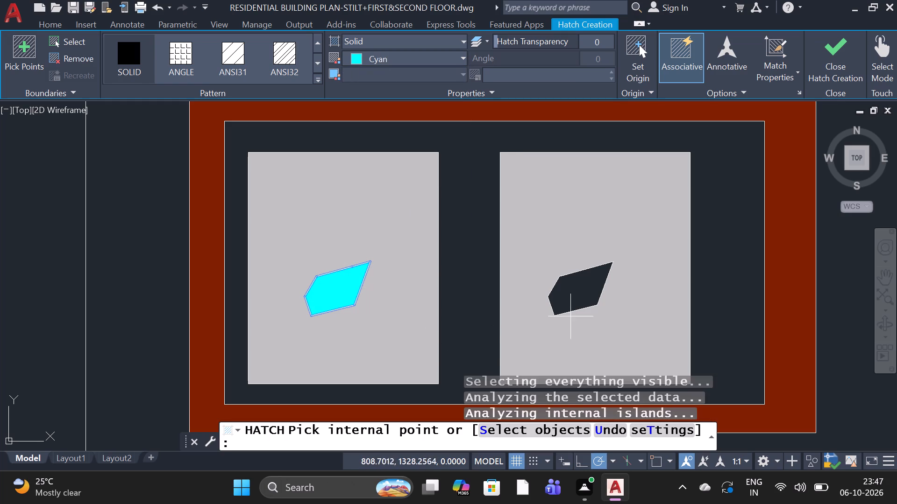
{"action": "left_click", "coordinate": [580, 302]}
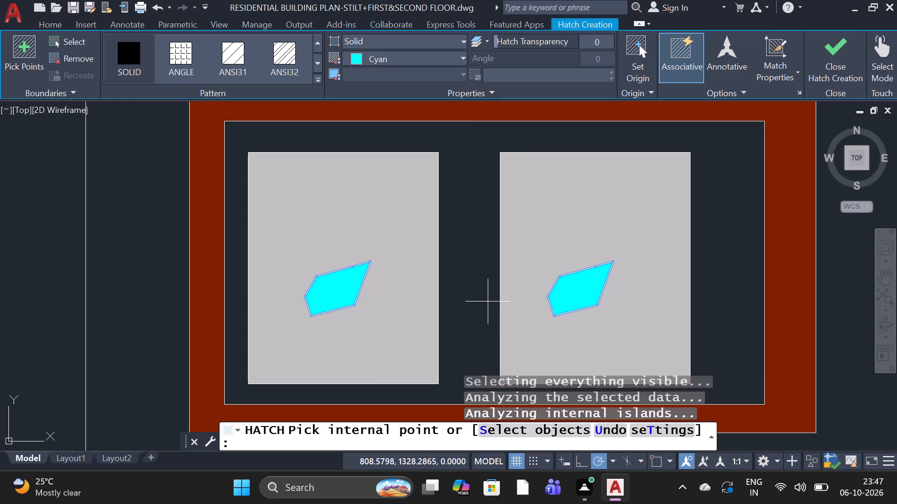
{"action": "key", "text": "Escape"}
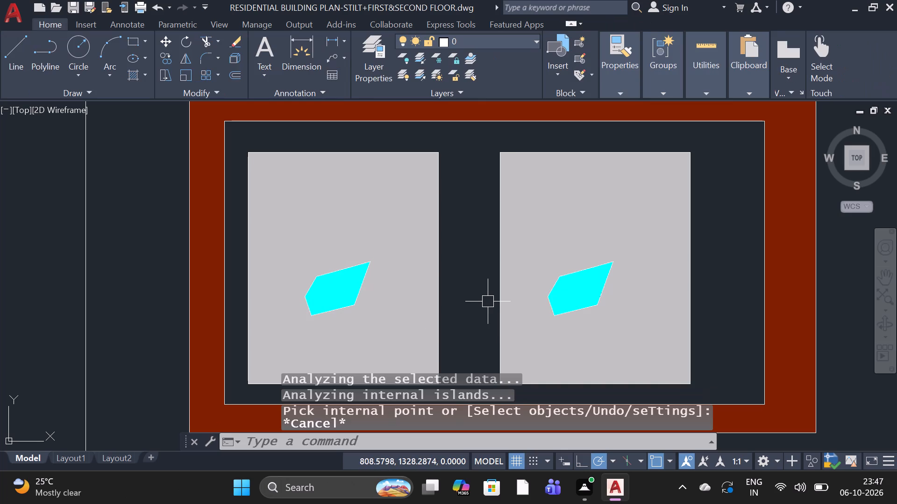
Hatch the window's inner frame around the two panes with a solid fill in colour 153,27,30 and finish the hatch.
{"action": "type", "text": "H"}
{"action": "key", "text": "space"}
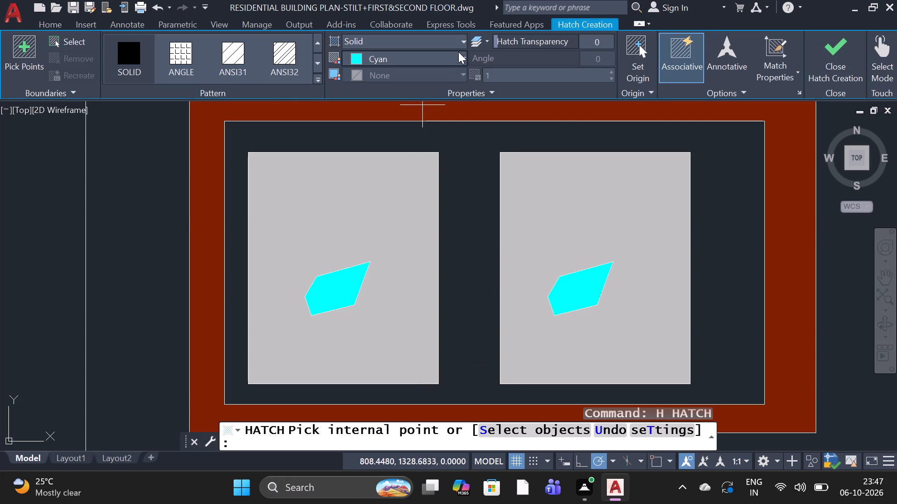
{"action": "left_click", "coordinate": [466, 56]}
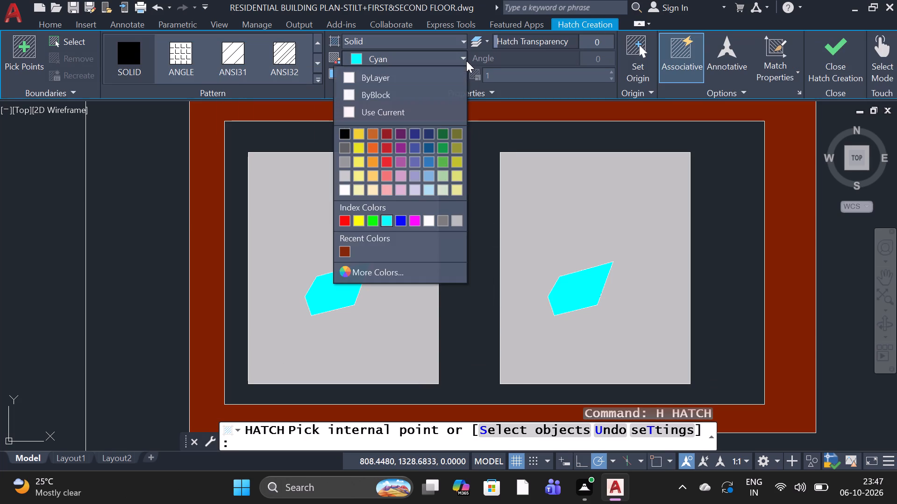
{"action": "left_click", "coordinate": [384, 136]}
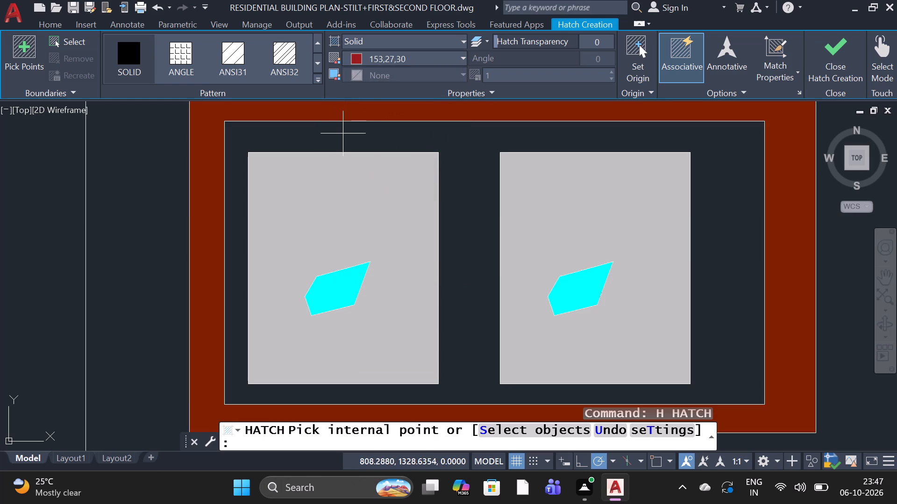
{"action": "left_click", "coordinate": [343, 134]}
{"action": "double_click", "coordinate": [343, 134]}
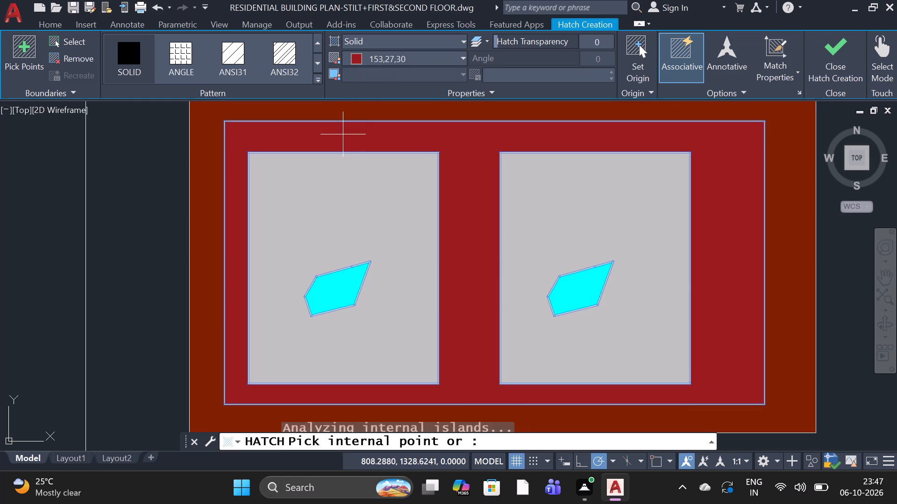
{"action": "scroll", "coordinate": [403, 165], "scroll_direction": "down", "scroll_amount": 2}
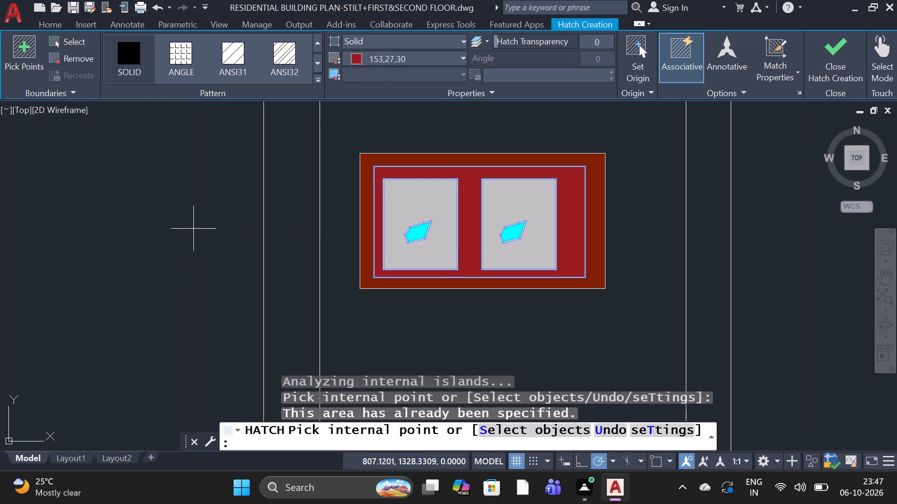
{"action": "key", "text": "Escape"}
Copy the whole hatched window with its frame and panes straight down about 3.49 units into the storey below.
{"action": "scroll", "coordinate": [354, 272], "scroll_direction": "down", "scroll_amount": 2}
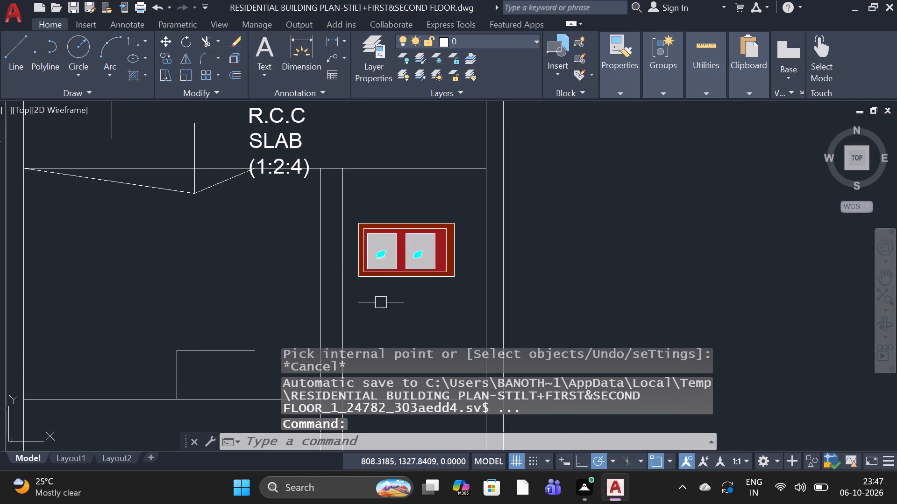
{"action": "scroll", "coordinate": [386, 298], "scroll_direction": "down", "scroll_amount": 2}
{"action": "scroll", "coordinate": [389, 301], "scroll_direction": "up", "scroll_amount": 1}
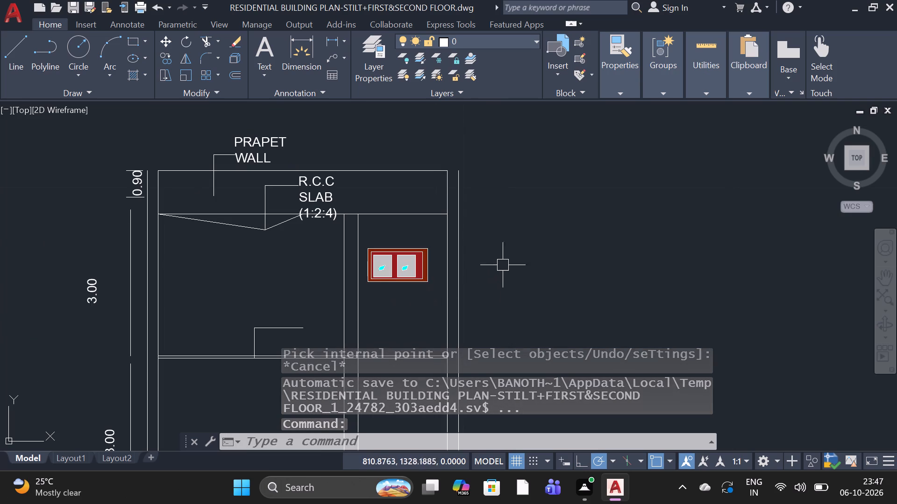
{"action": "type", "text": "CO"}
{"action": "key", "text": "space"}
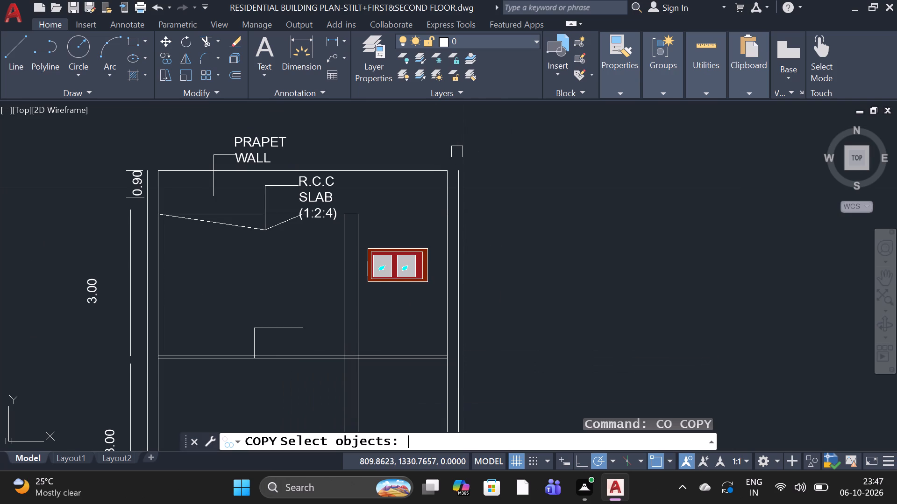
{"action": "scroll", "coordinate": [434, 251], "scroll_direction": "up", "scroll_amount": 2}
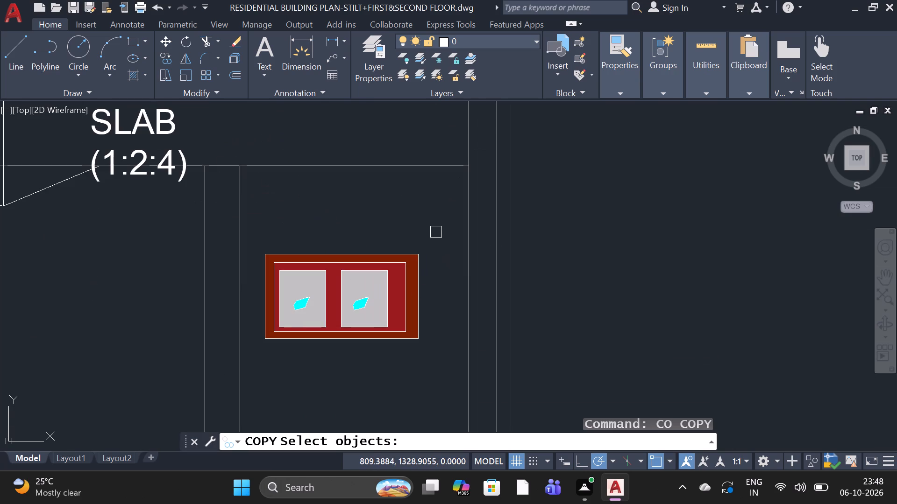
{"action": "left_click", "coordinate": [446, 230]}
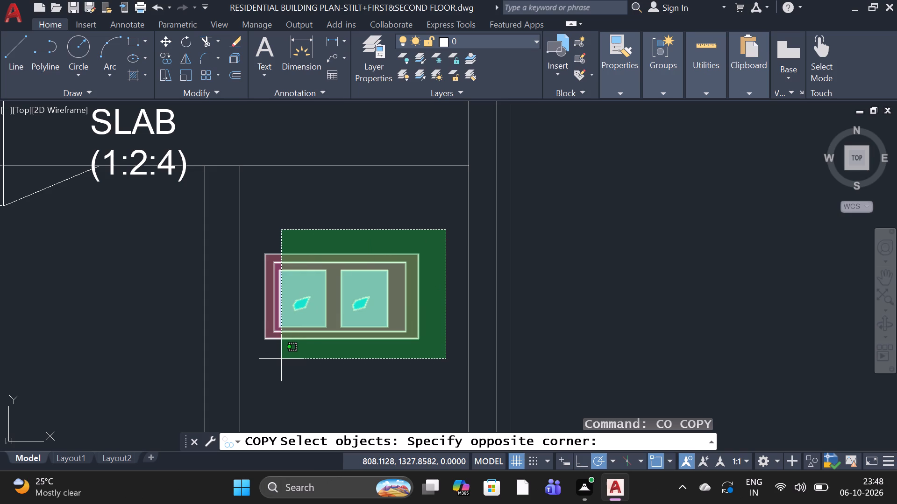
{"action": "left_click", "coordinate": [257, 392]}
{"action": "key", "text": "space"}
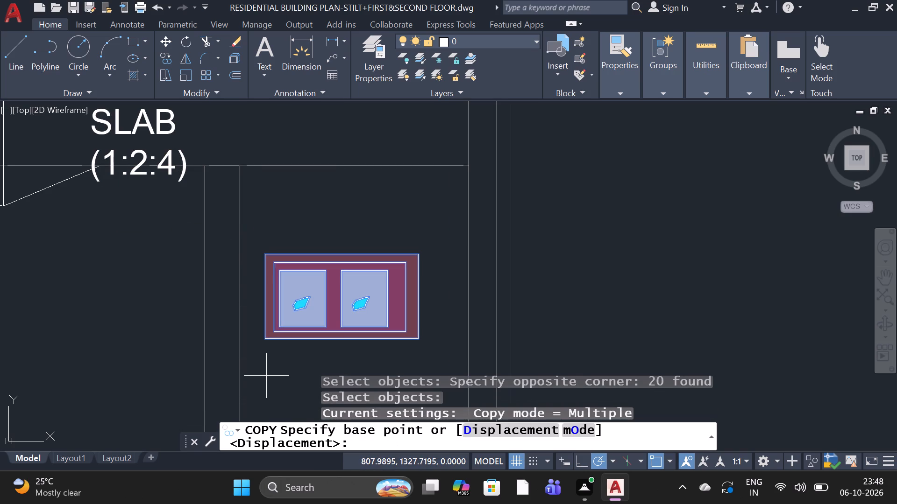
{"action": "left_click", "coordinate": [330, 303]}
{"action": "scroll", "coordinate": [345, 264], "scroll_direction": "down", "scroll_amount": 2}
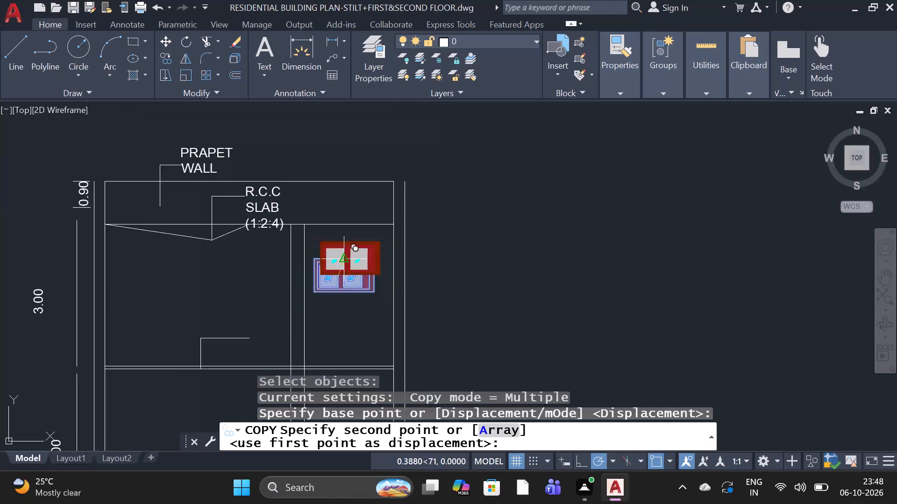
{"action": "scroll", "coordinate": [347, 258], "scroll_direction": "down", "scroll_amount": 1}
{"action": "scroll", "coordinate": [359, 334], "scroll_direction": "down", "scroll_amount": 2}
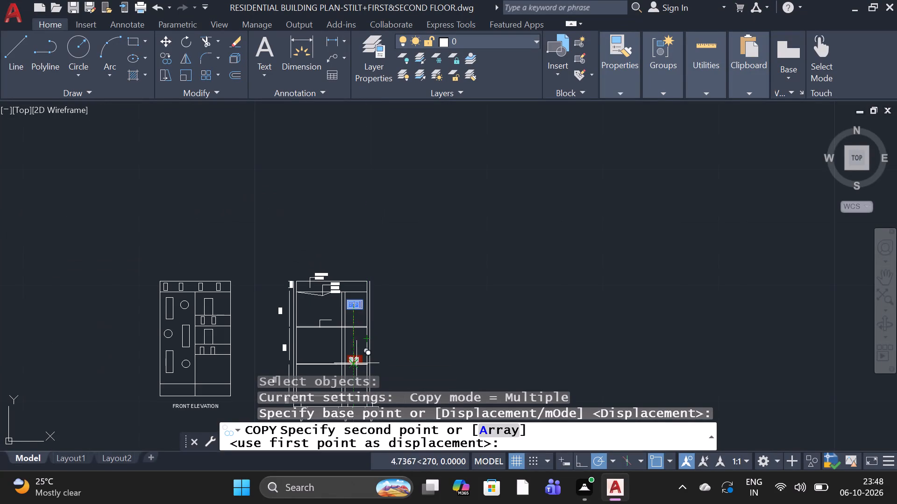
{"action": "scroll", "coordinate": [356, 358], "scroll_direction": "up", "scroll_amount": 3}
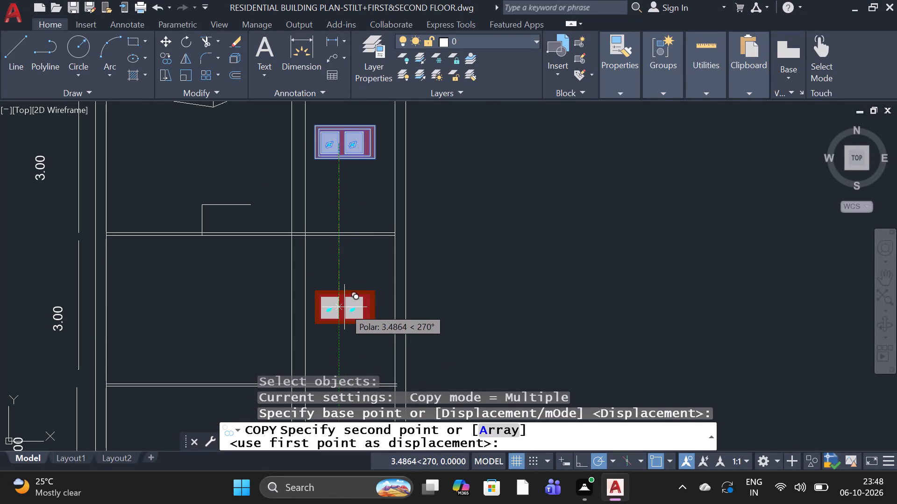
{"action": "left_click", "coordinate": [344, 307]}
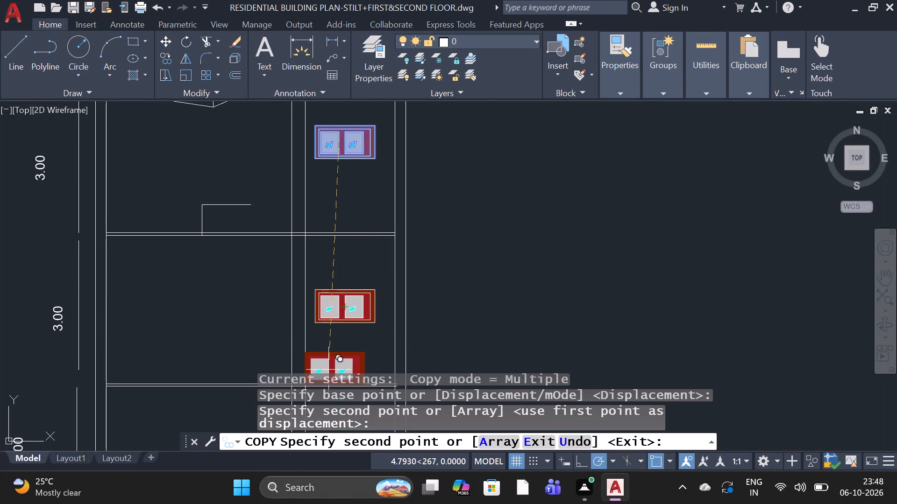
{"action": "key", "text": "Escape"}
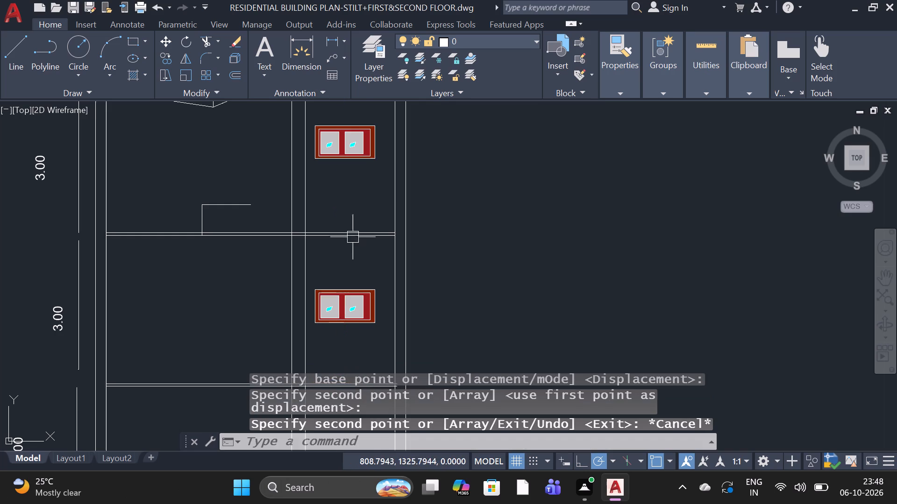
Draw a leader line running down the inner wall line beside the lower window, turning horizontally across the space beneath the window.
{"action": "scroll", "coordinate": [360, 221], "scroll_direction": "down", "scroll_amount": 1}
{"action": "scroll", "coordinate": [354, 325], "scroll_direction": "up", "scroll_amount": 2}
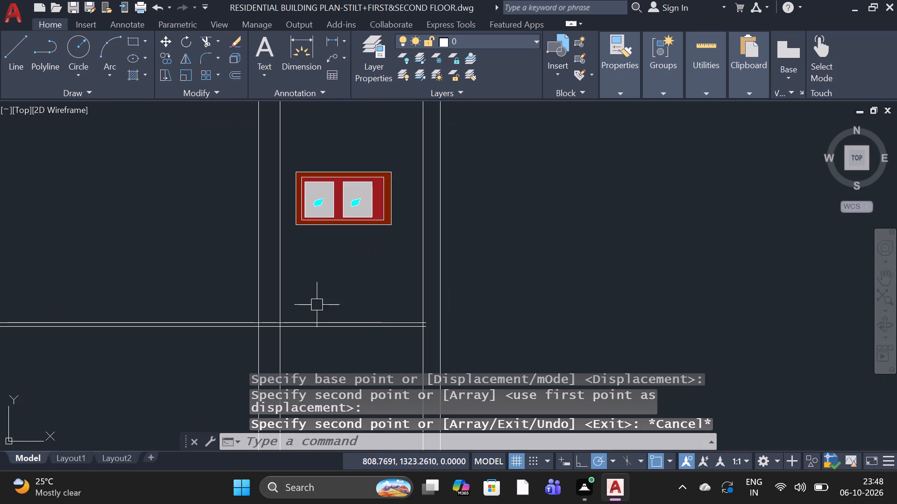
{"action": "left_click", "coordinate": [18, 63]}
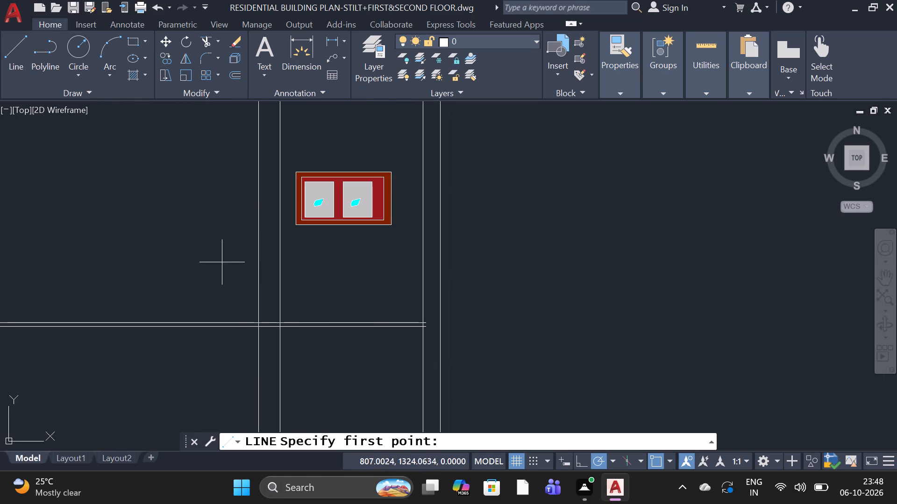
{"action": "left_click", "coordinate": [281, 276]}
{"action": "left_click", "coordinate": [281, 276]}
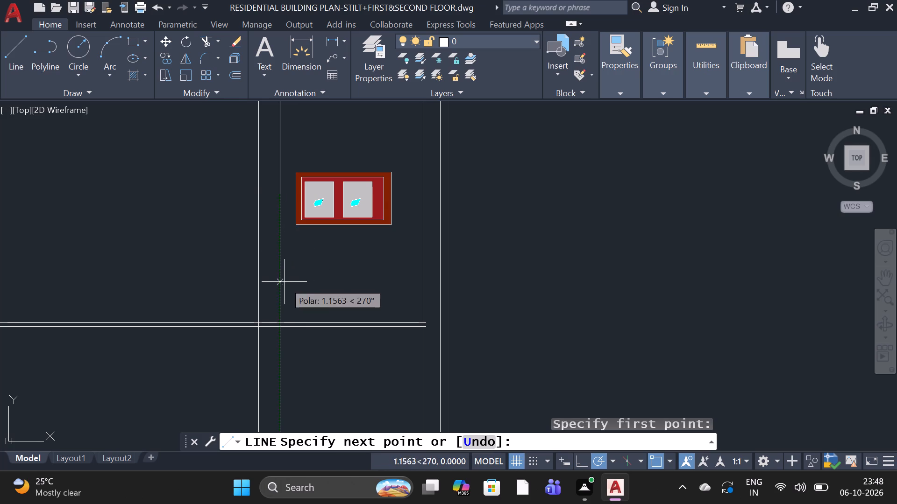
{"action": "left_click", "coordinate": [283, 283]}
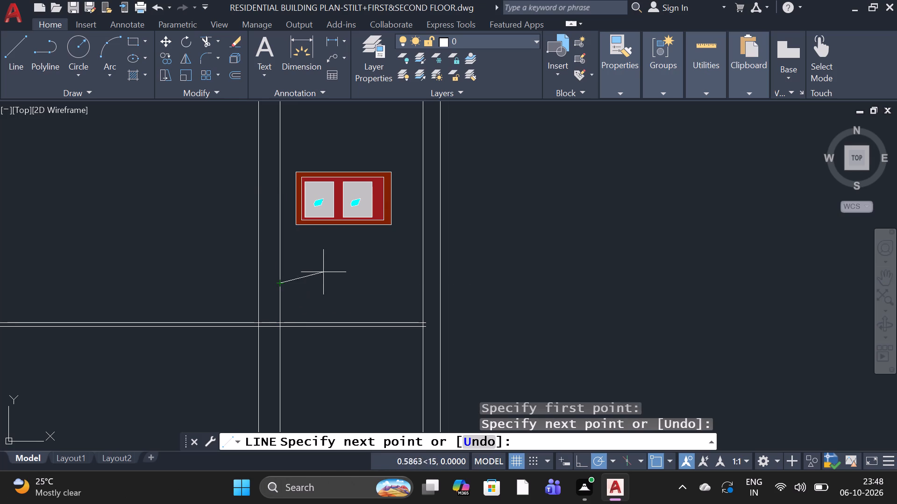
{"action": "left_click", "coordinate": [405, 280]}
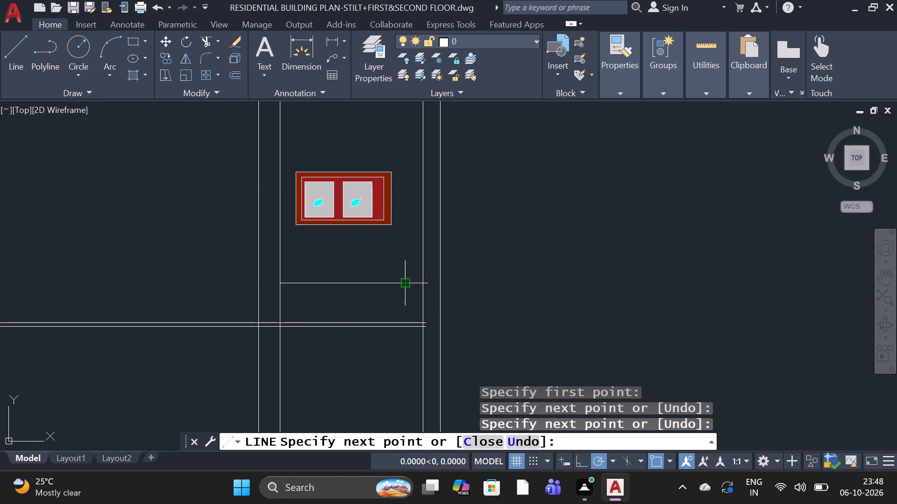
{"action": "key", "text": "space"}
Add the multiline text BRICK WALL at height 0.2, with its text box starting just above the leader's horizontal line.
{"action": "type", "text": "T"}
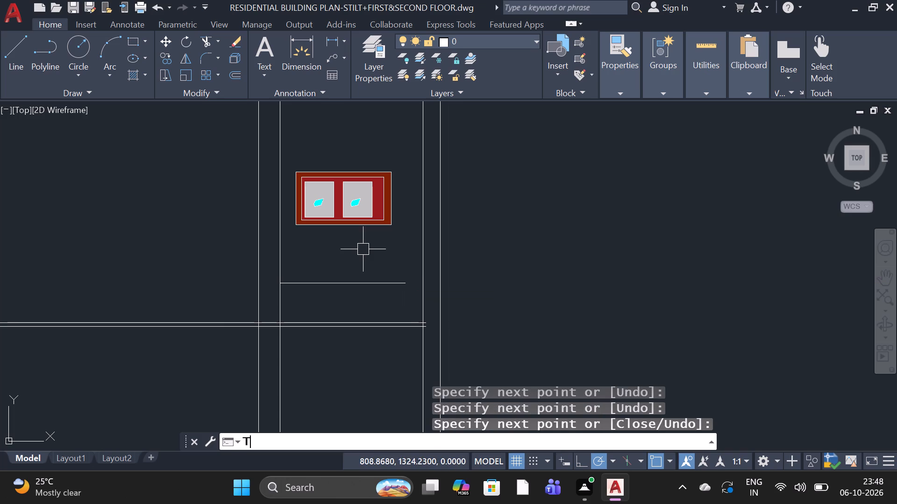
{"action": "key", "text": "space"}
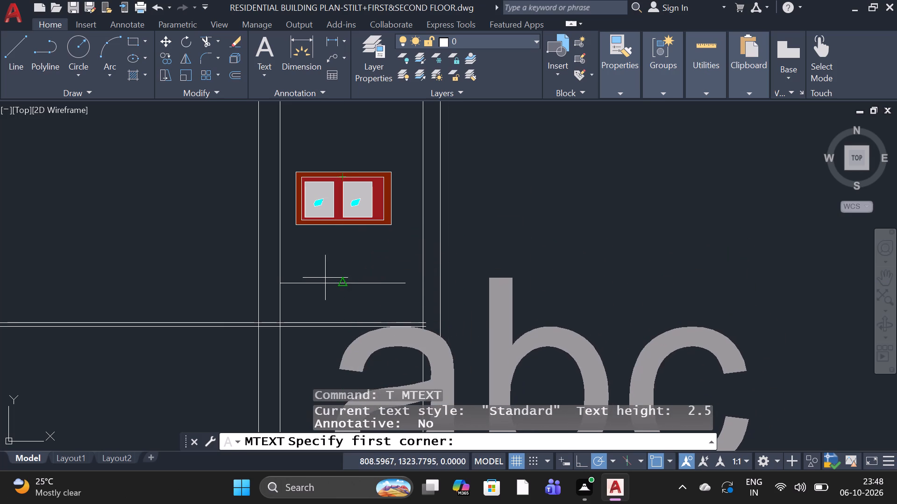
{"action": "left_click", "coordinate": [299, 272]}
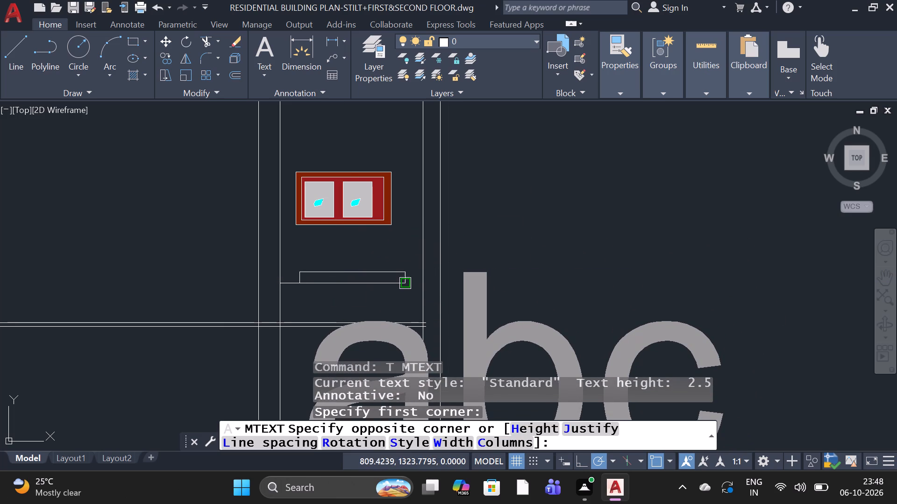
{"action": "left_click", "coordinate": [421, 287]}
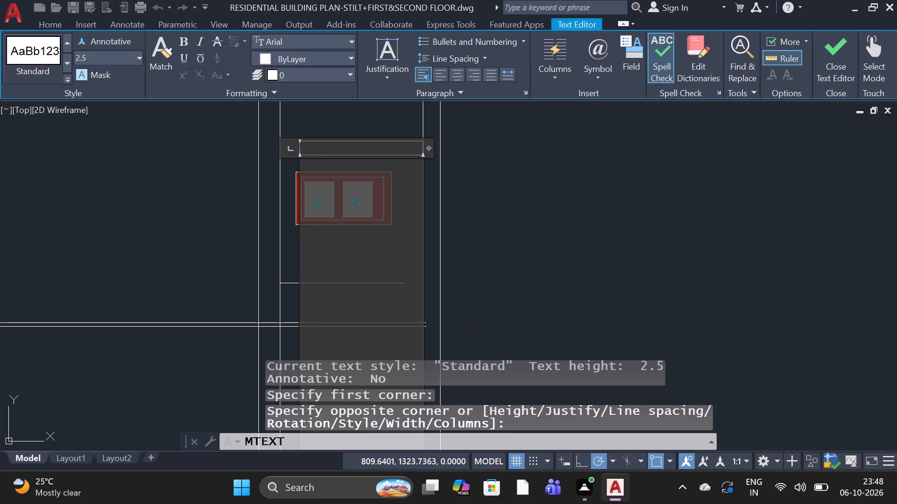
{"action": "left_click", "coordinate": [141, 60]}
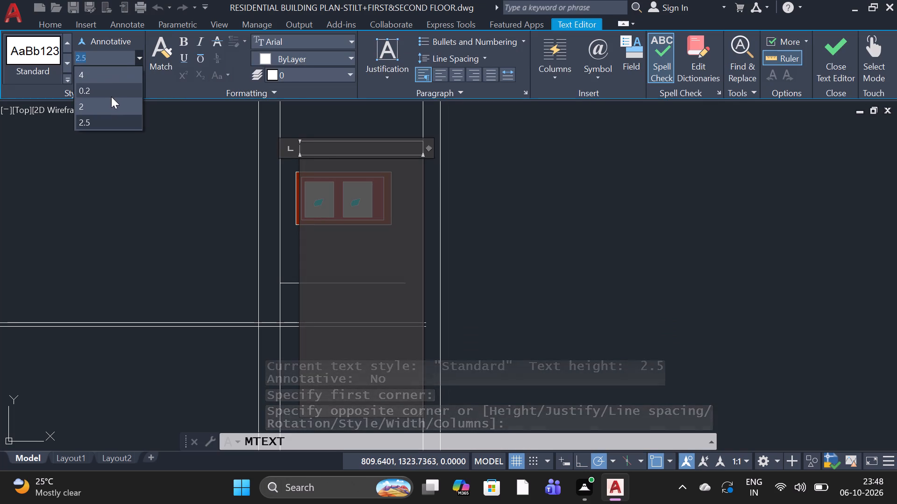
{"action": "left_click", "coordinate": [111, 97]}
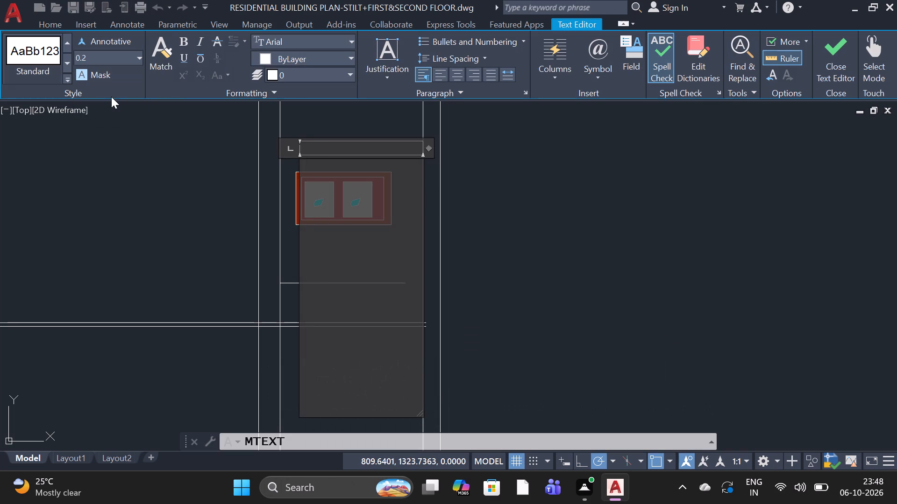
{"action": "key", "text": "Return"}
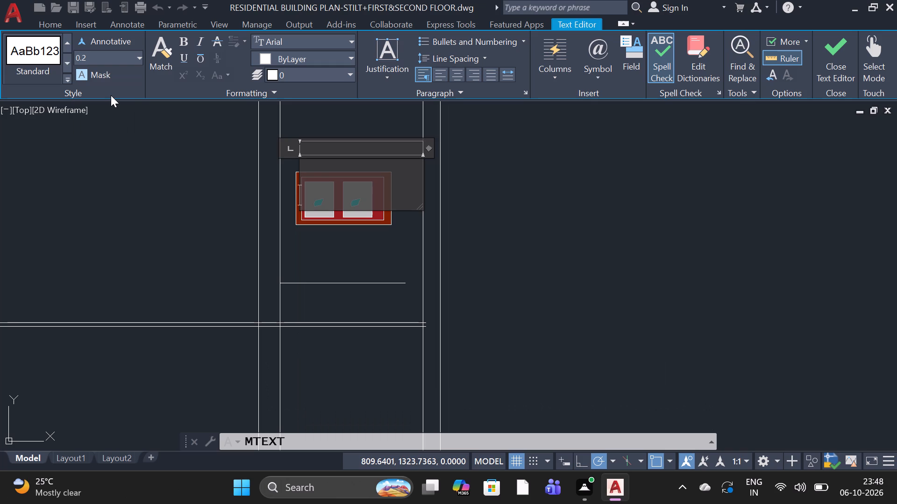
{"action": "type", "text": "BRIC"}
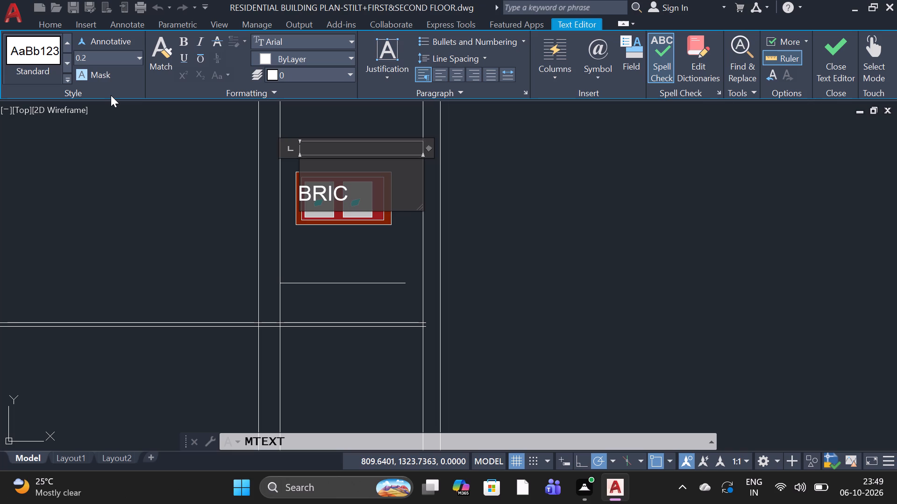
{"action": "type", "text": "K WALL"}
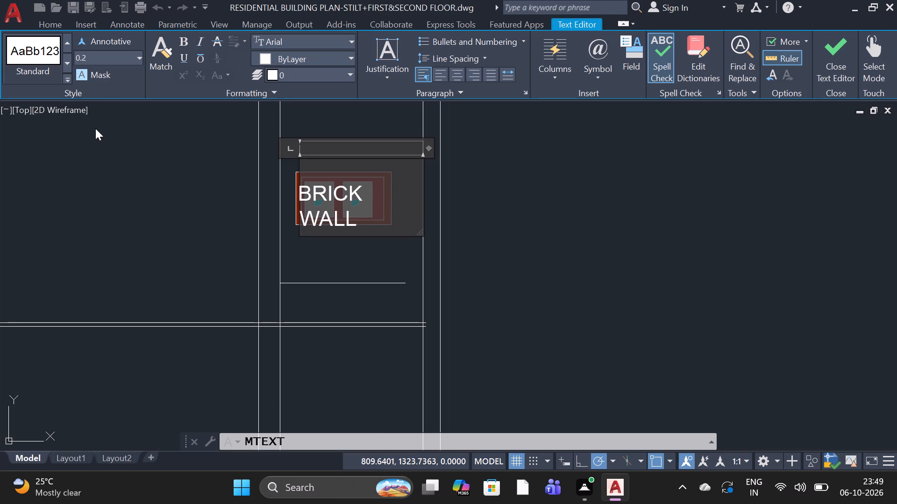
{"action": "left_click", "coordinate": [104, 148]}
Move the BRICK WALL text down off the window to the leader's horizontal line and deselect it.
{"action": "left_click", "coordinate": [311, 218]}
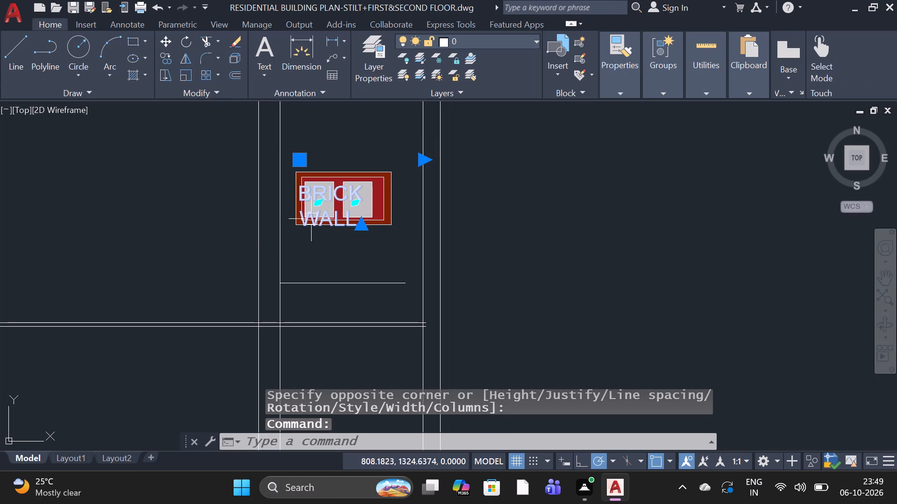
{"action": "left_click", "coordinate": [303, 163]}
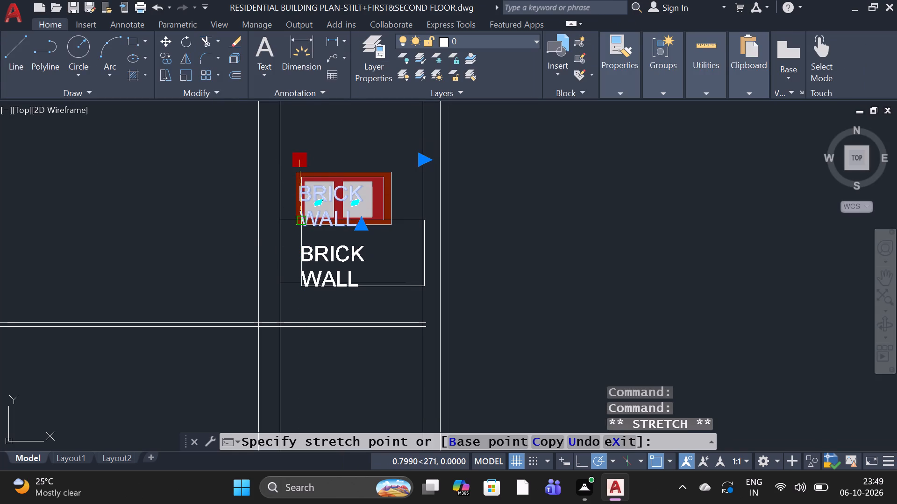
{"action": "left_click", "coordinate": [325, 226]}
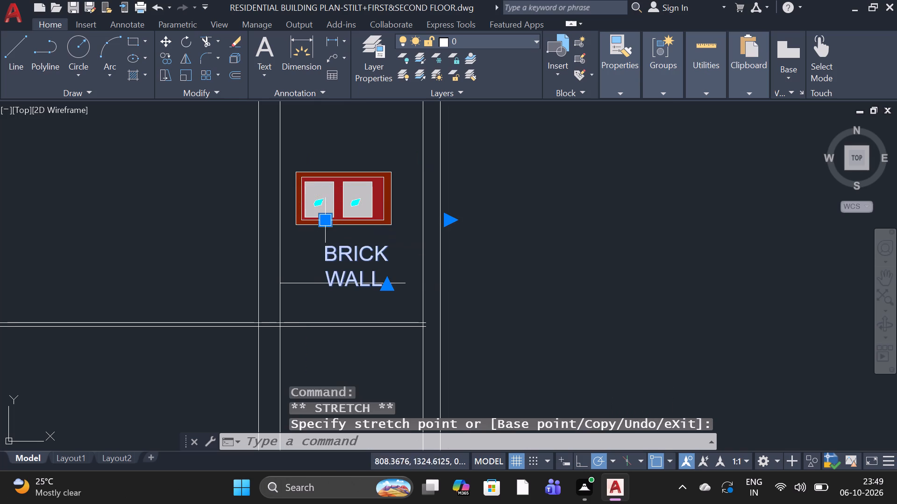
{"action": "key", "text": "Escape"}
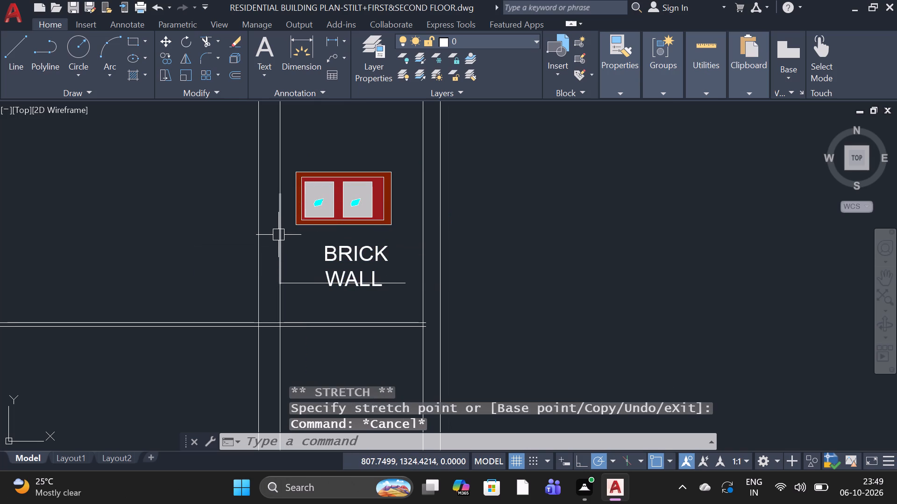
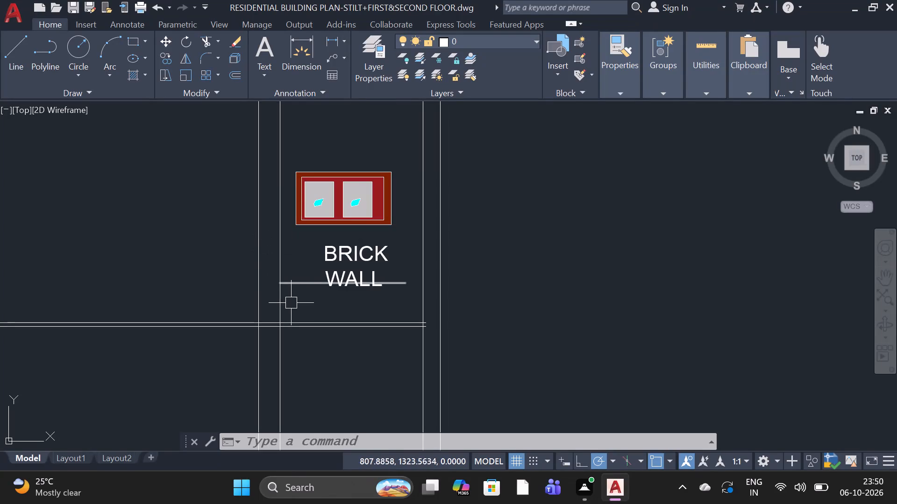
Add the multiline text "FIRST FLOOR" at height 0.2 in the middle storey of the section, just above the lower window.
{"action": "scroll", "coordinate": [274, 200], "scroll_direction": "down", "scroll_amount": 2}
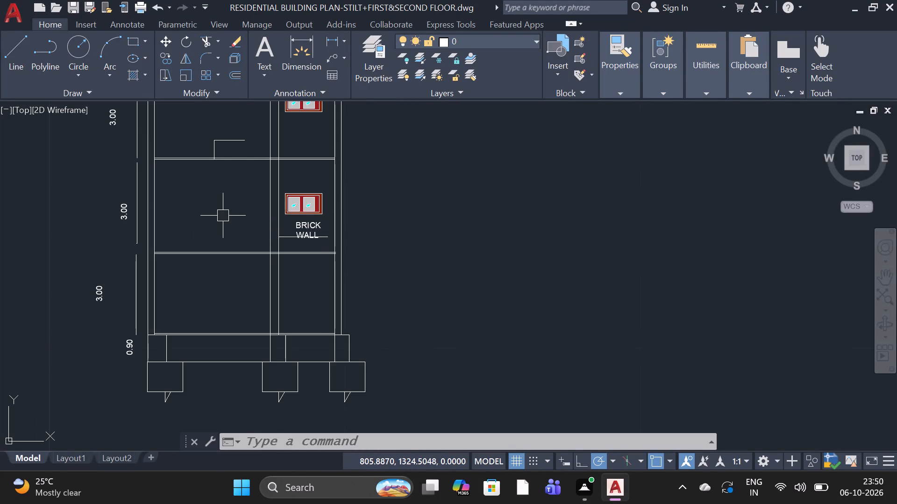
{"action": "key", "text": "t"}
{"action": "key", "text": "space"}
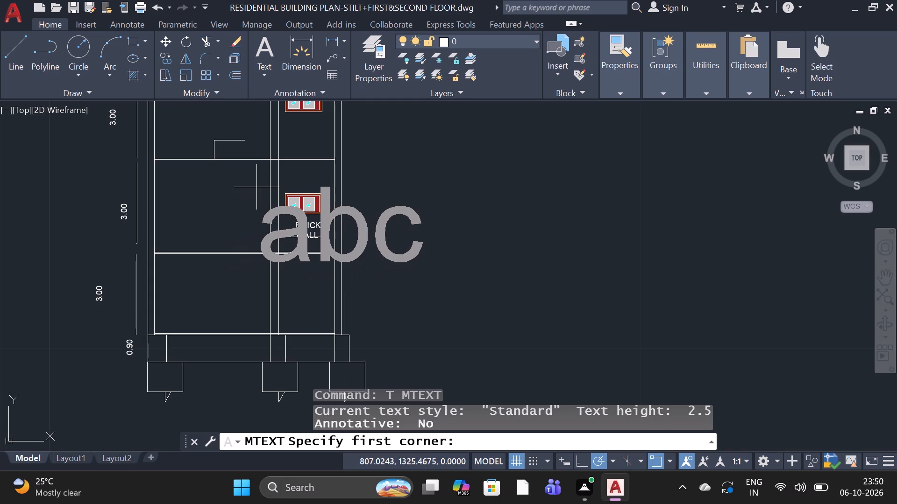
{"action": "left_click", "coordinate": [238, 172]}
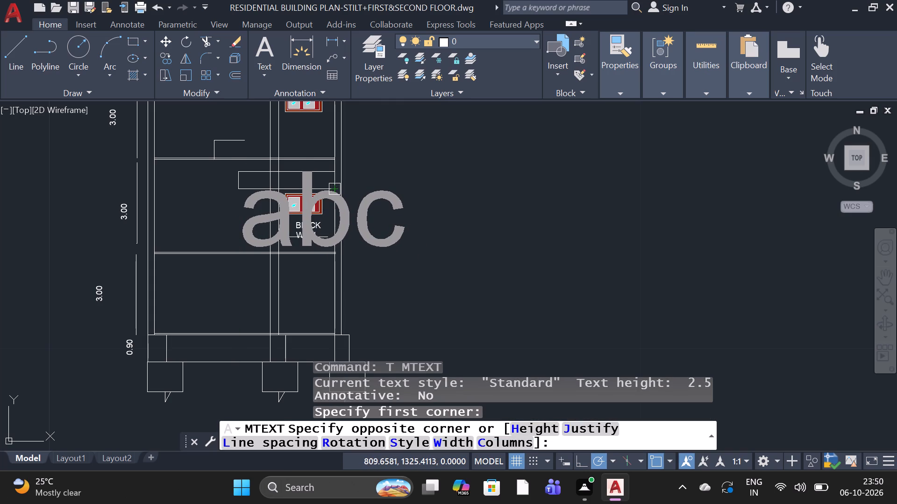
{"action": "left_click", "coordinate": [334, 189]}
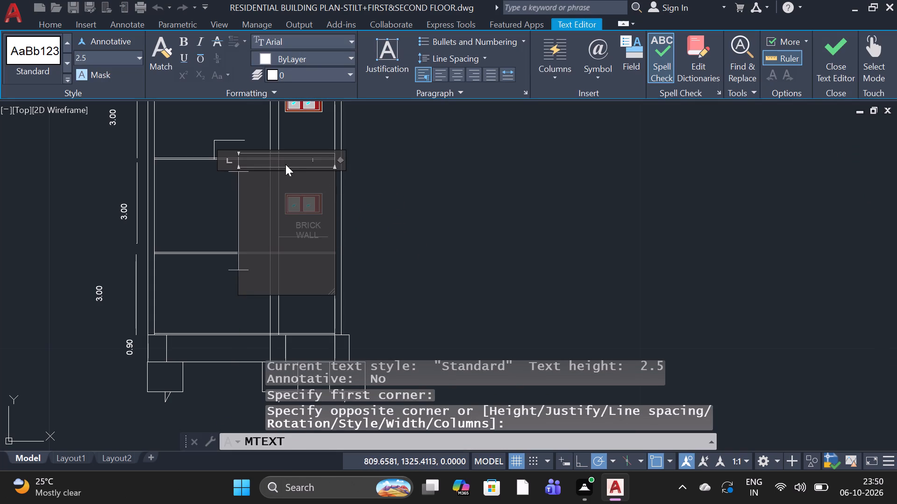
{"action": "left_click", "coordinate": [137, 59]}
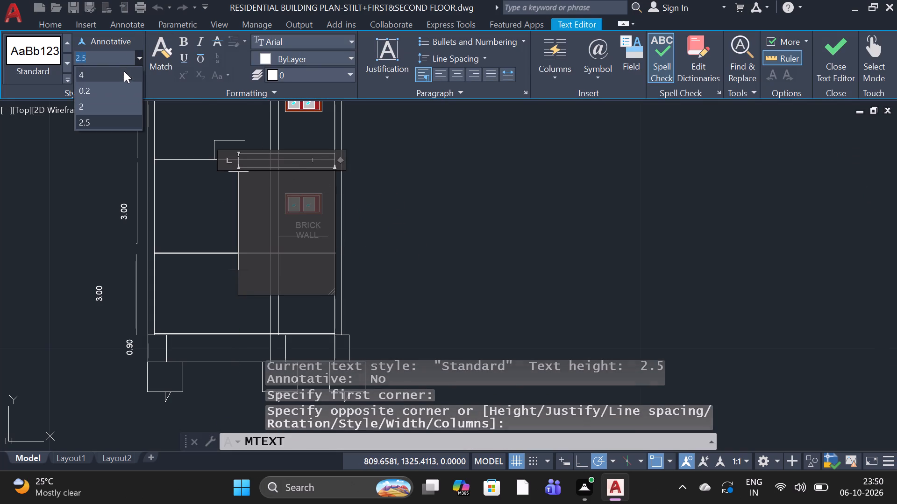
{"action": "left_click", "coordinate": [120, 92]}
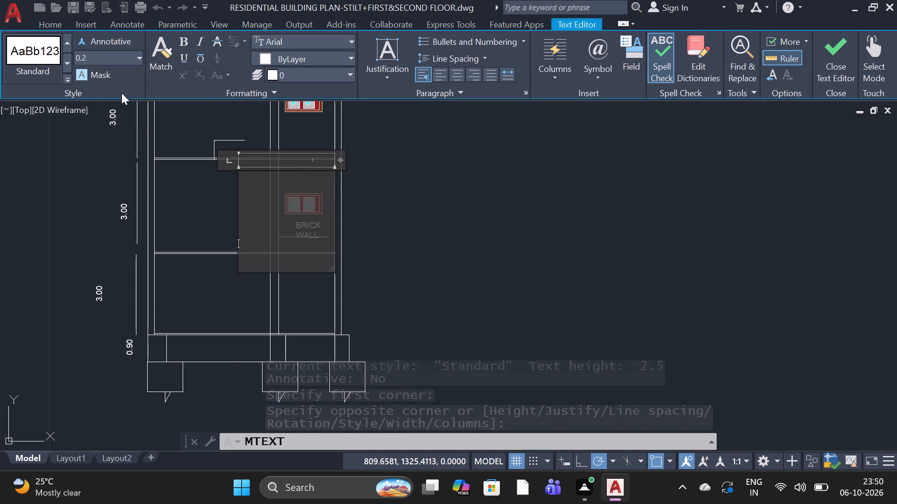
{"action": "key", "text": "Return"}
{"action": "key", "text": "f"}
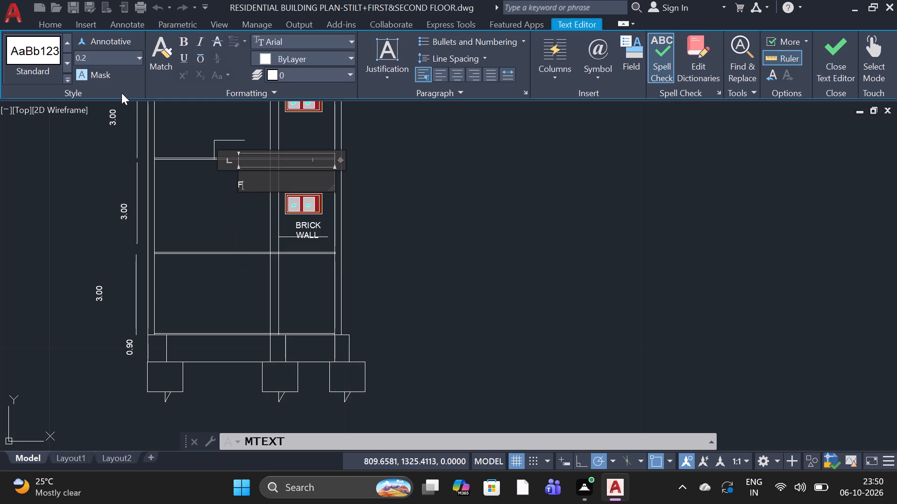
{"action": "type", "text": "IR"}
{"action": "type", "text": "ST"}
{"action": "key", "text": "space"}
{"action": "type", "text": "FL"}
{"action": "type", "text": "OOR"}
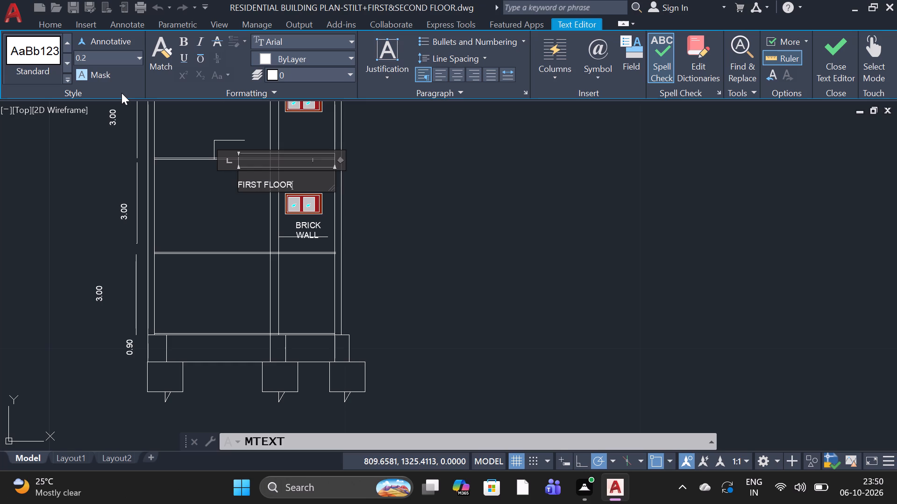
{"action": "left_click", "coordinate": [187, 210]}
Add the multiline text "R.C.C SLAB(1:2:4)" at height 0.2 at the end of the leader line above the first-floor slab.
{"action": "scroll", "coordinate": [223, 196], "scroll_direction": "down", "scroll_amount": 2}
{"action": "scroll", "coordinate": [227, 256], "scroll_direction": "up", "scroll_amount": 1}
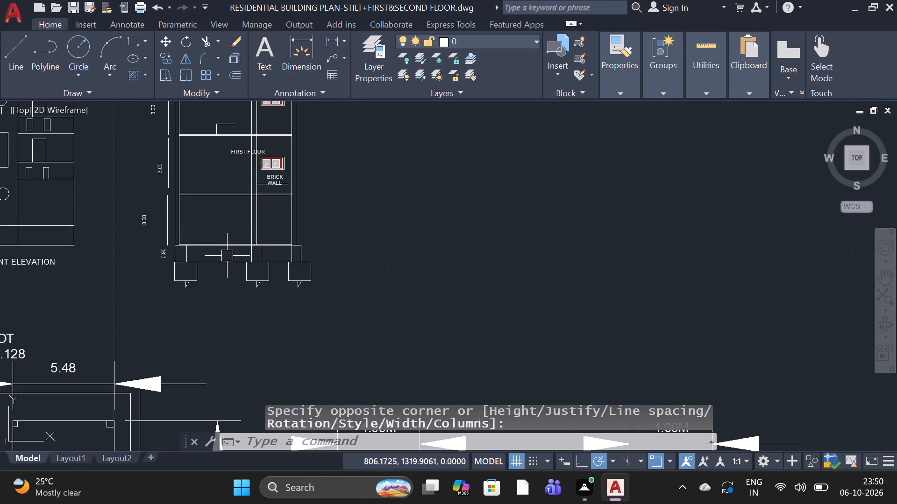
{"action": "scroll", "coordinate": [228, 256], "scroll_direction": "up", "scroll_amount": 1}
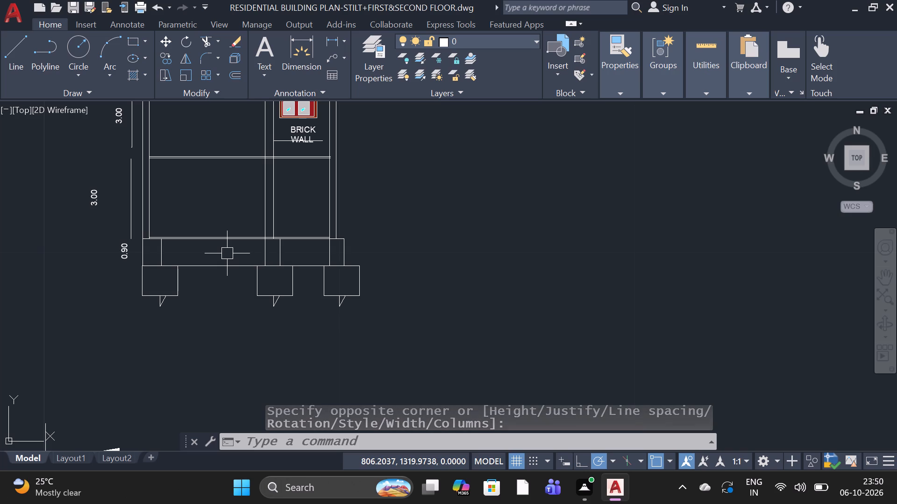
{"action": "scroll", "coordinate": [242, 236], "scroll_direction": "down", "scroll_amount": 2}
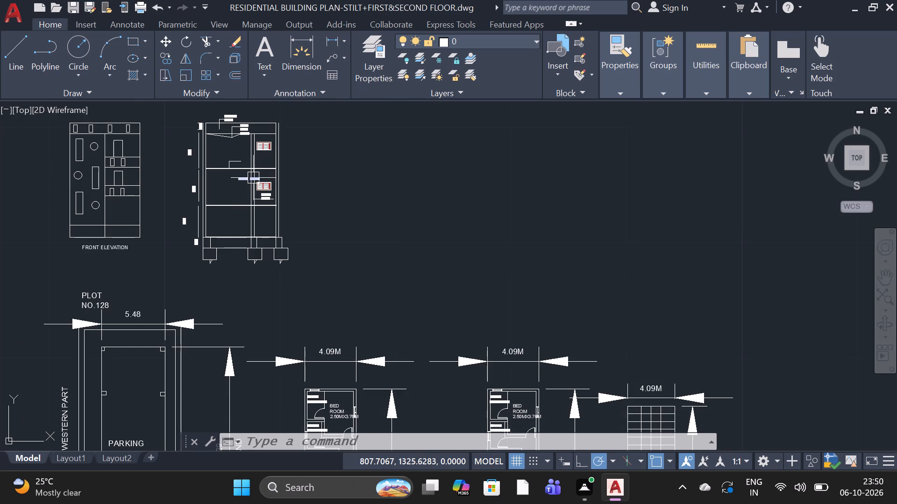
{"action": "scroll", "coordinate": [236, 152], "scroll_direction": "up", "scroll_amount": 3}
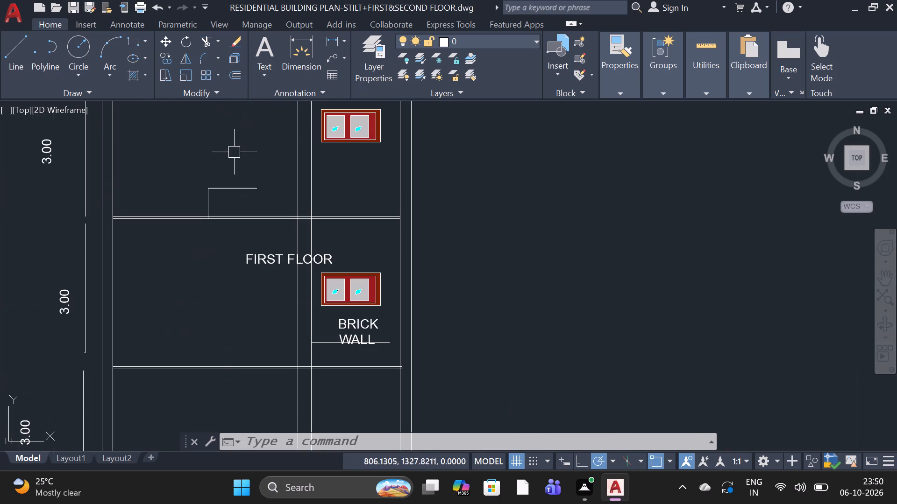
{"action": "type", "text": "T"}
{"action": "key", "text": "space"}
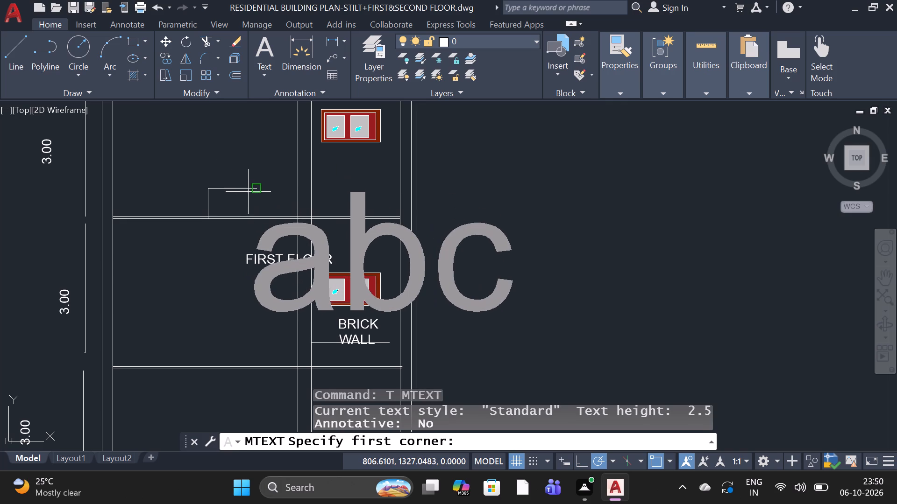
{"action": "left_click", "coordinate": [255, 179]}
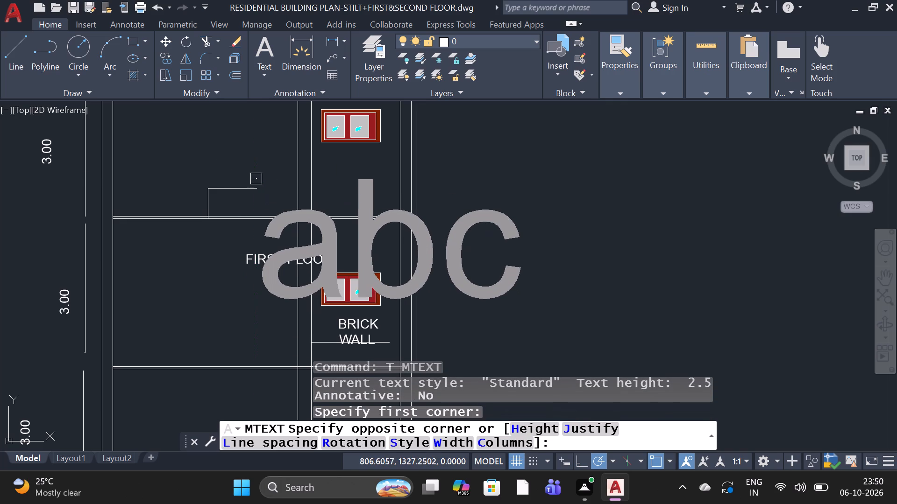
{"action": "left_click", "coordinate": [344, 194]}
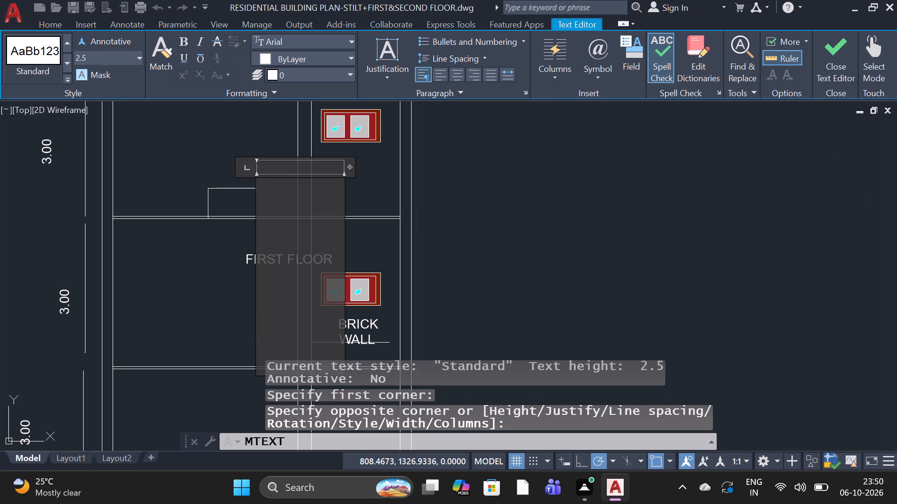
{"action": "left_click", "coordinate": [118, 62]}
{"action": "left_click", "coordinate": [136, 58]}
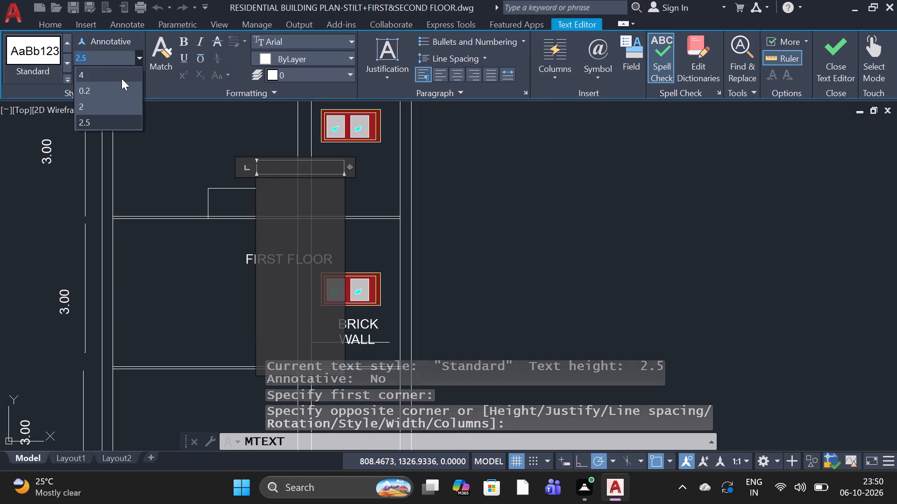
{"action": "left_click", "coordinate": [119, 89]}
{"action": "key", "text": "Return"}
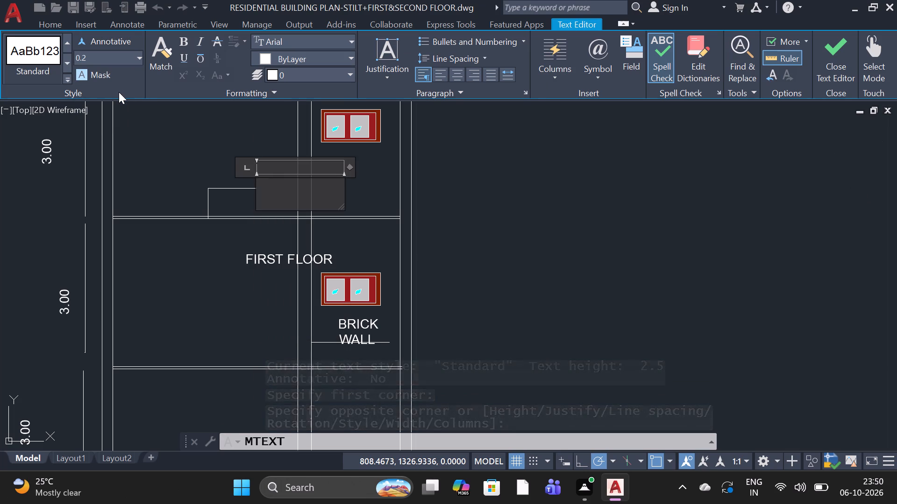
{"action": "key", "text": "r"}
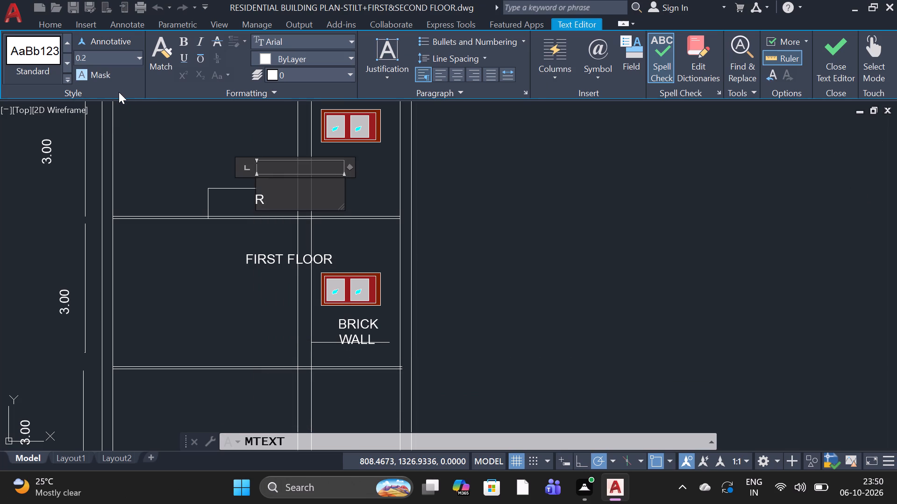
{"action": "type", "text": ".R"}
{"action": "key", "text": "BackSpace"}
{"action": "type", "text": "C."}
{"action": "key", "text": "c"}
{"action": "key", "text": "space"}
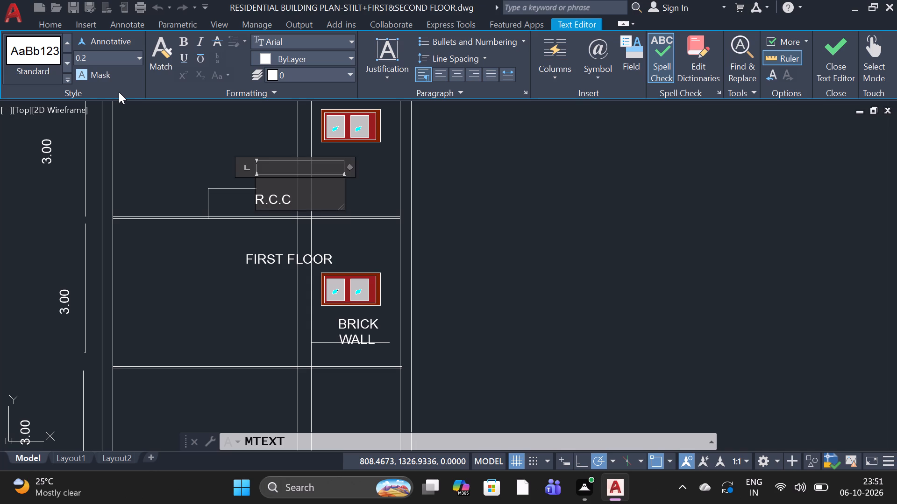
{"action": "type", "text": "SLA"}
{"action": "key", "text": "b"}
{"action": "key", "text": "shift+parenleft"}
{"action": "key", "text": "1"}
{"action": "key", "text": "shift+colon"}
{"action": "key", "text": "2"}
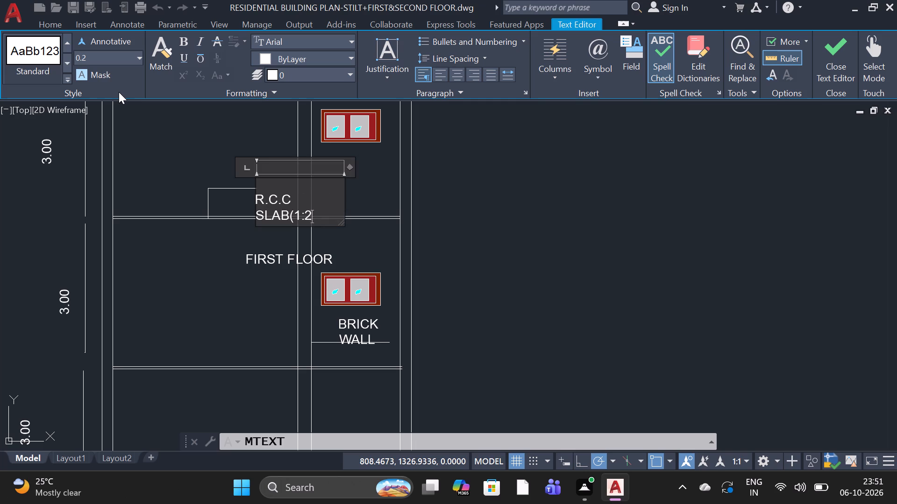
{"action": "type", "text": ":4"}
{"action": "key", "text": "shift+parenright"}
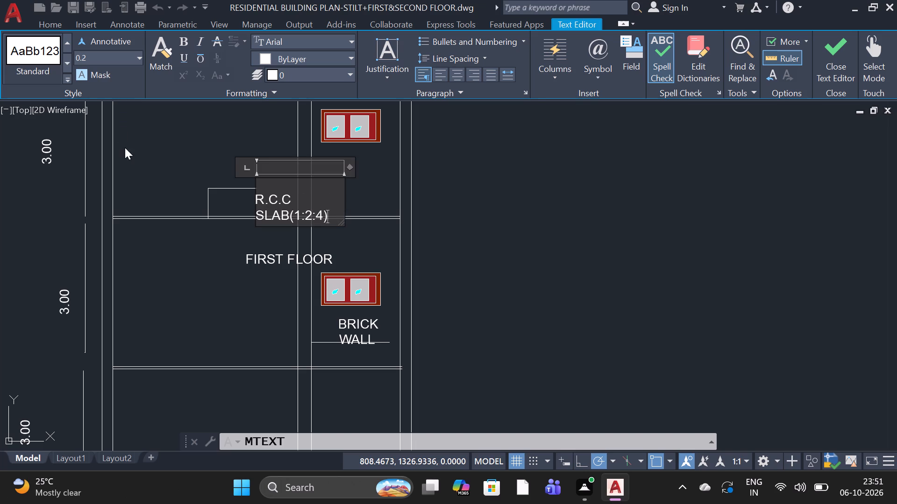
{"action": "left_click", "coordinate": [128, 150]}
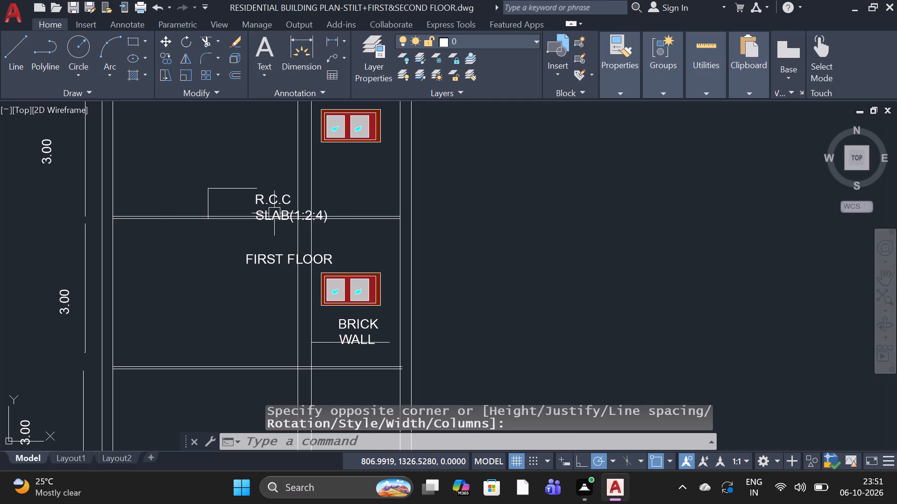
Move the "R.C.C SLAB(1:2:4)" label straight up a little so its first line aligns with the leader line's end.
{"action": "left_click", "coordinate": [274, 213]}
{"action": "left_click", "coordinate": [261, 183]}
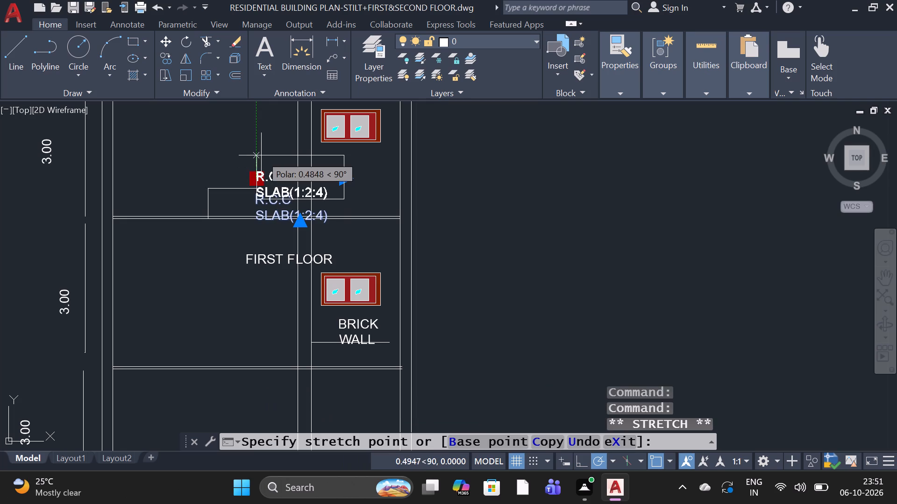
{"action": "left_click", "coordinate": [257, 164]}
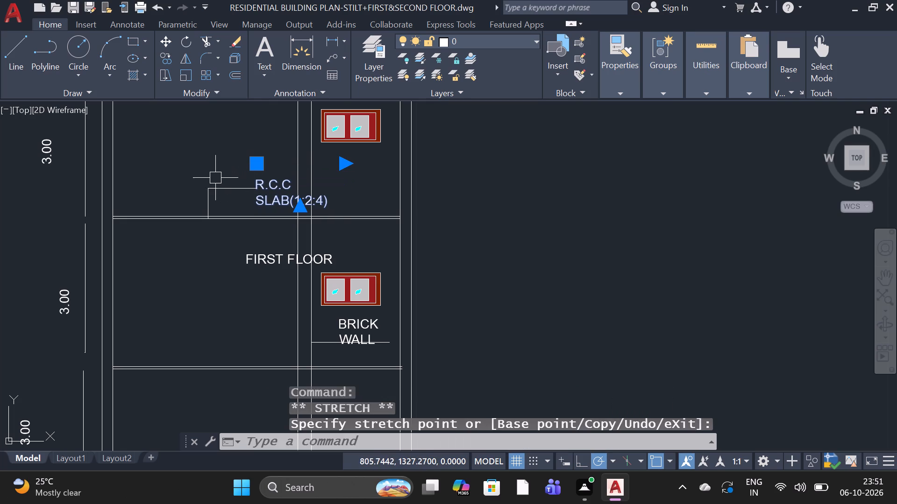
{"action": "key", "text": "Escape"}
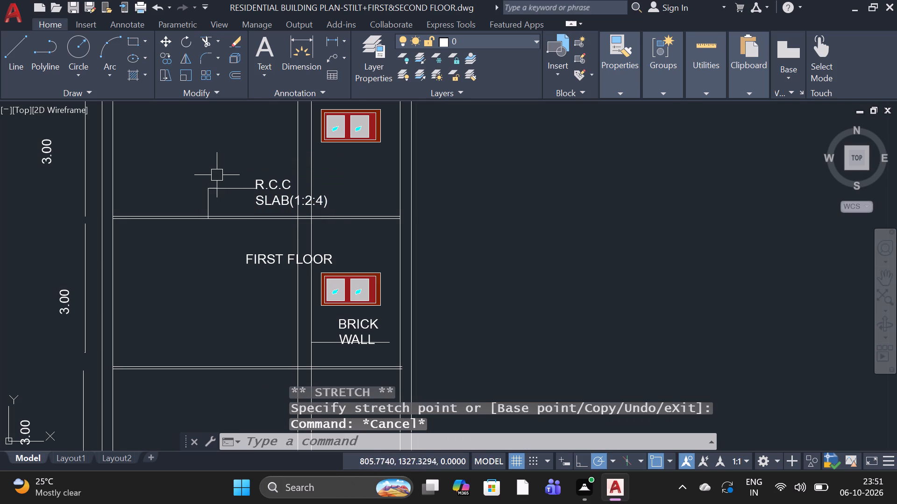
Draw an L-shaped leader line from the slab below the first floor, rising about 0.33 and ending in a short horizontal segment.
{"action": "scroll", "coordinate": [218, 176], "scroll_direction": "down", "scroll_amount": 2}
{"action": "scroll", "coordinate": [216, 224], "scroll_direction": "down", "scroll_amount": 1}
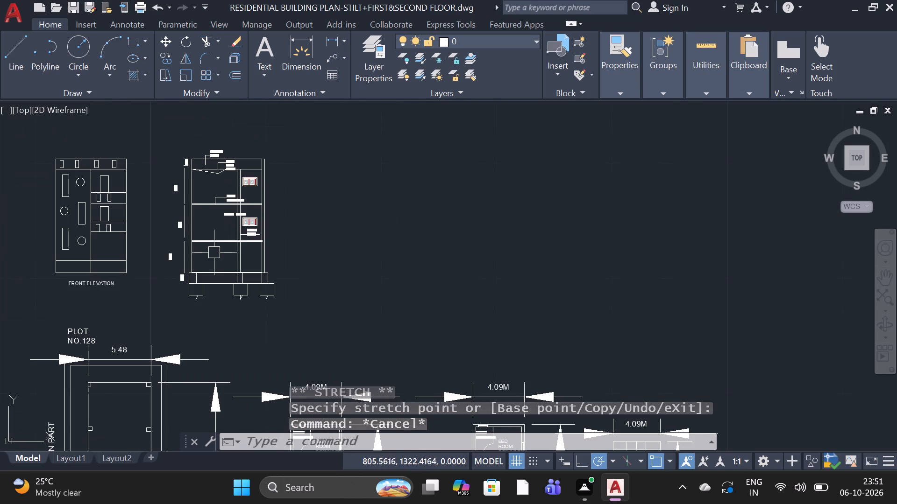
{"action": "scroll", "coordinate": [216, 252], "scroll_direction": "up", "scroll_amount": 2}
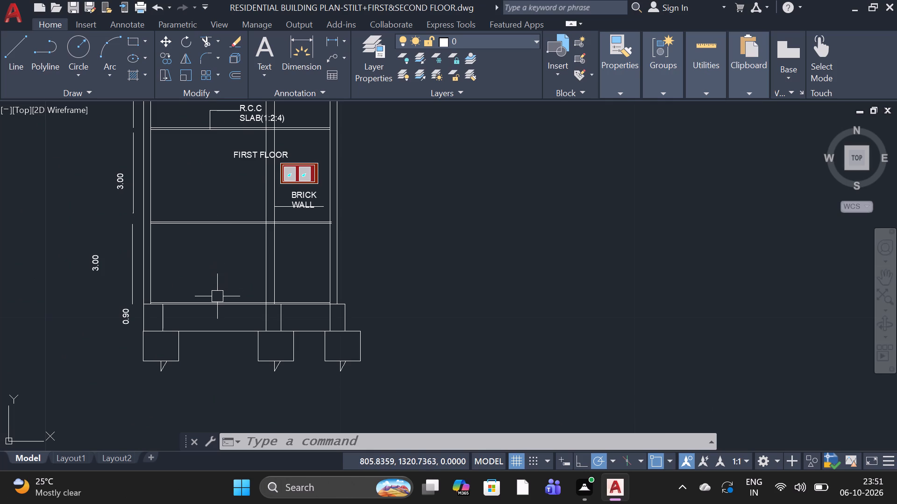
{"action": "left_click", "coordinate": [22, 57]}
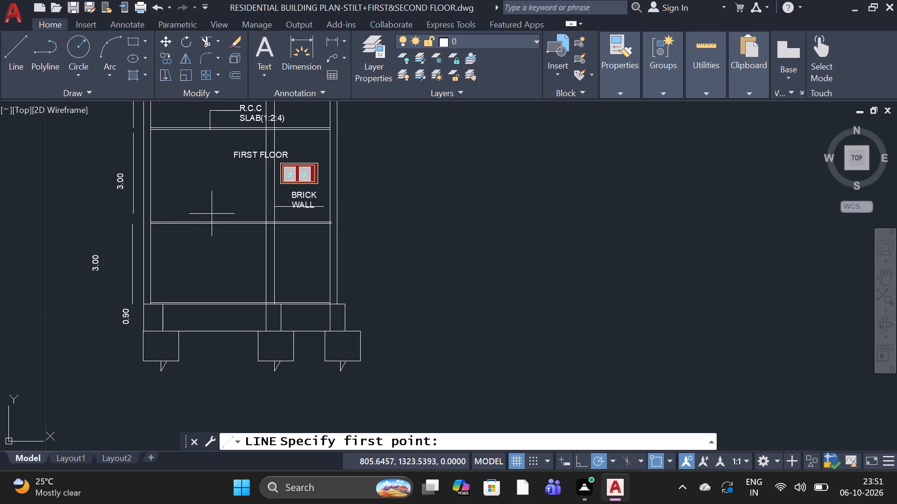
{"action": "left_click", "coordinate": [222, 223]}
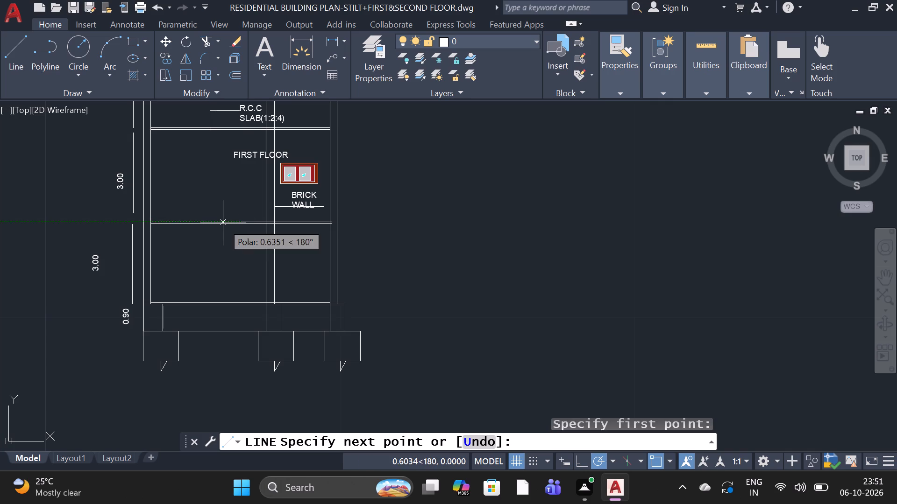
{"action": "left_click", "coordinate": [223, 223]}
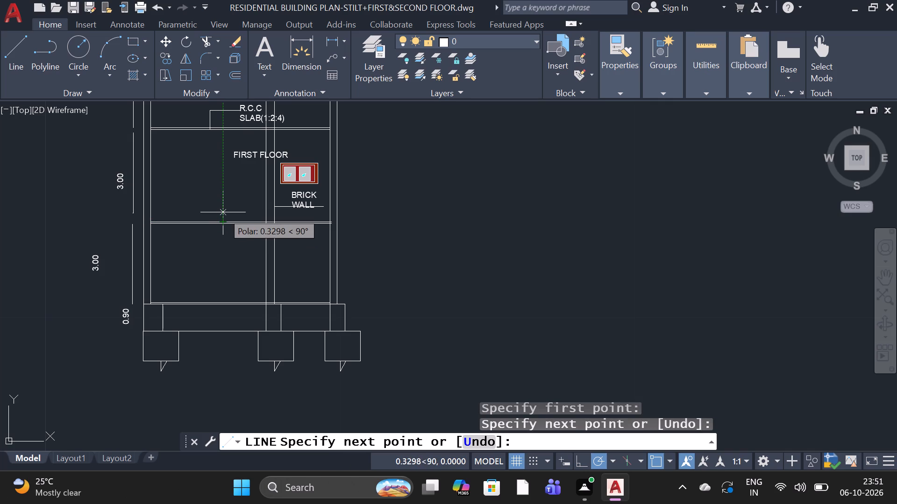
{"action": "left_click", "coordinate": [223, 212]}
{"action": "left_click", "coordinate": [237, 216]}
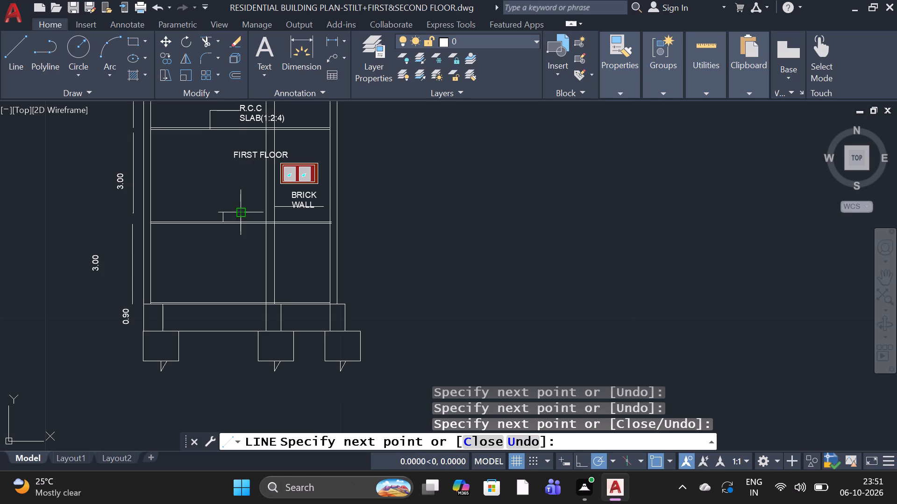
{"action": "key", "text": "space"}
Add the multiline text "R.C.C SLAB (1:2:4)" at height 0.2 at the end of the leader above the slab below the first floor.
{"action": "type", "text": "T"}
{"action": "key", "text": "space"}
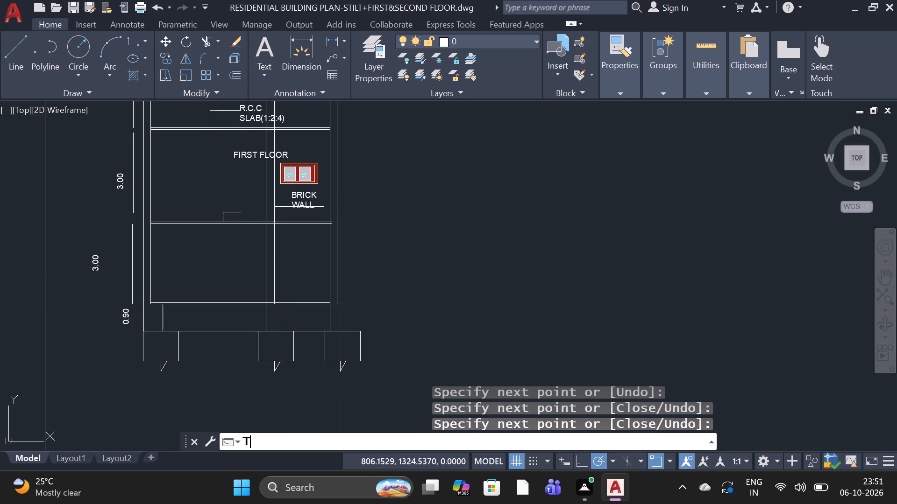
{"action": "scroll", "coordinate": [253, 213], "scroll_direction": "up", "scroll_amount": 4}
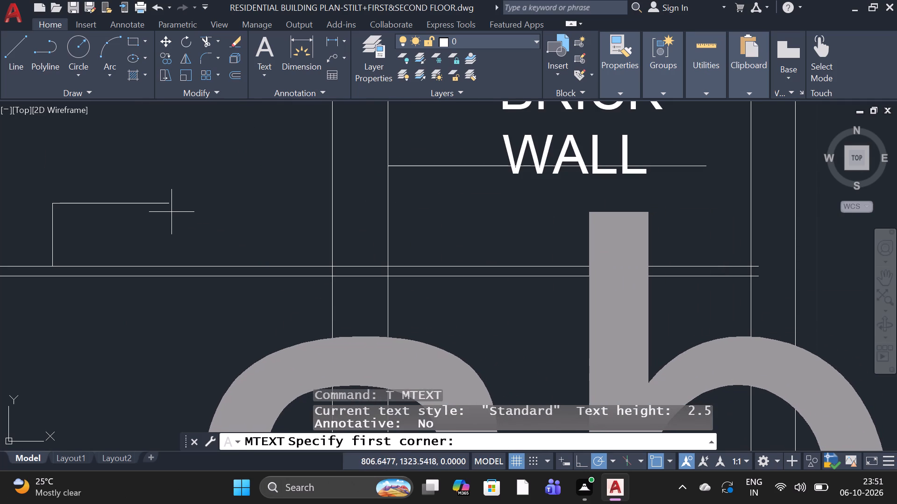
{"action": "left_click", "coordinate": [171, 211]}
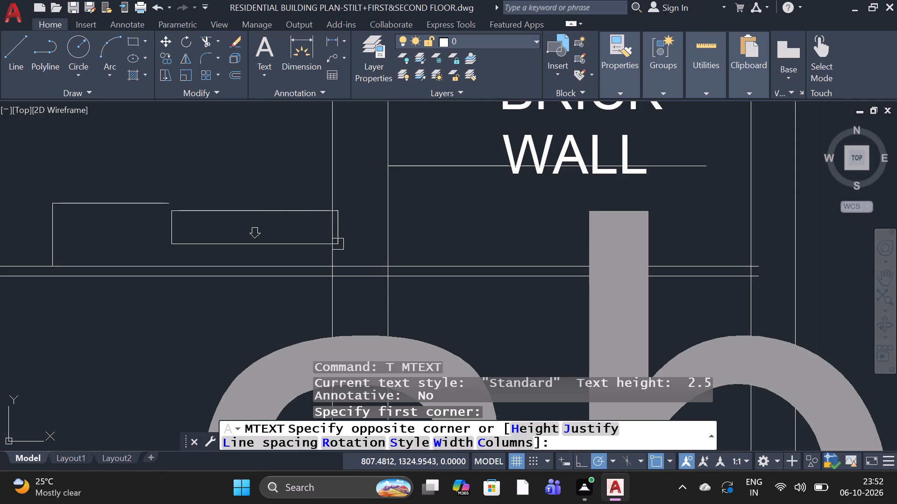
{"action": "left_click", "coordinate": [489, 254]}
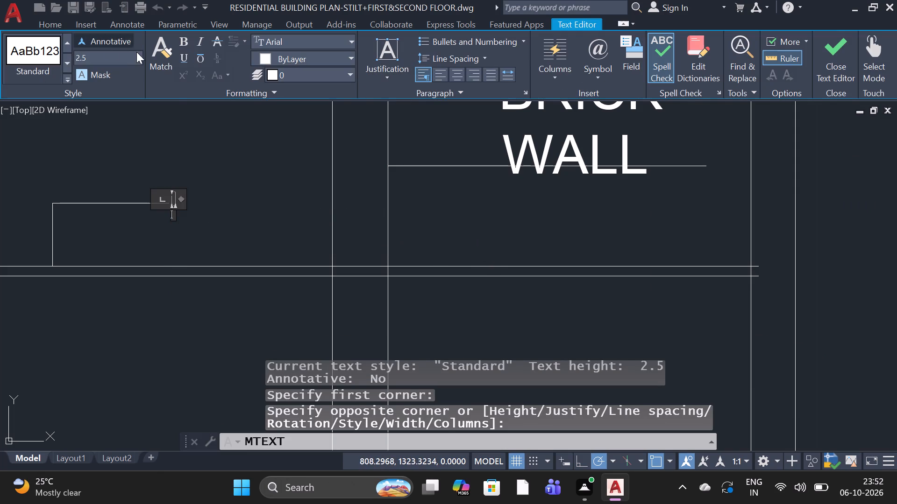
{"action": "left_click", "coordinate": [135, 58]}
{"action": "left_click", "coordinate": [123, 94]}
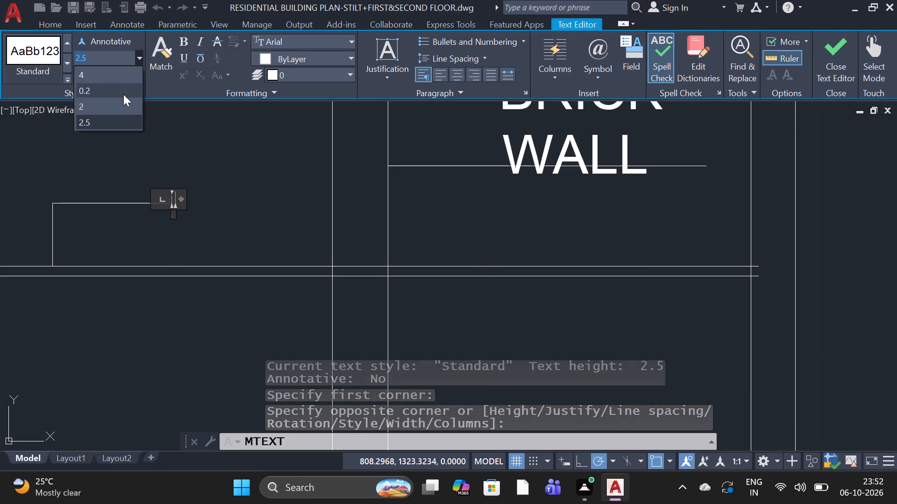
{"action": "key", "text": "Return"}
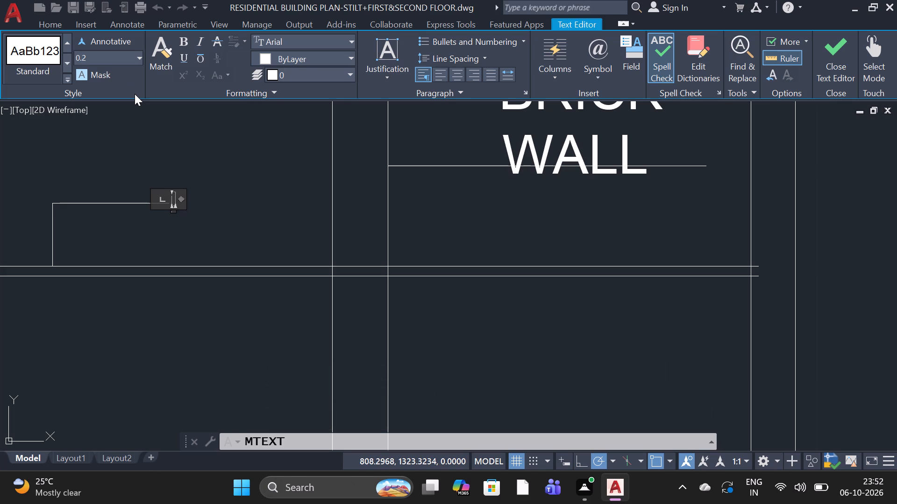
{"action": "key", "text": "r"}
{"action": "key", "text": "period"}
{"action": "key", "text": "c"}
{"action": "type", "text": ".C"}
{"action": "key", "text": "space"}
{"action": "type", "text": "SLAB"}
{"action": "key", "text": "space"}
{"action": "key", "text": "shift+parenleft"}
{"action": "key", "text": "1"}
{"action": "key", "text": "shift+colon"}
{"action": "key", "text": "2"}
{"action": "key", "text": "shift+colon"}
{"action": "key", "text": "4"}
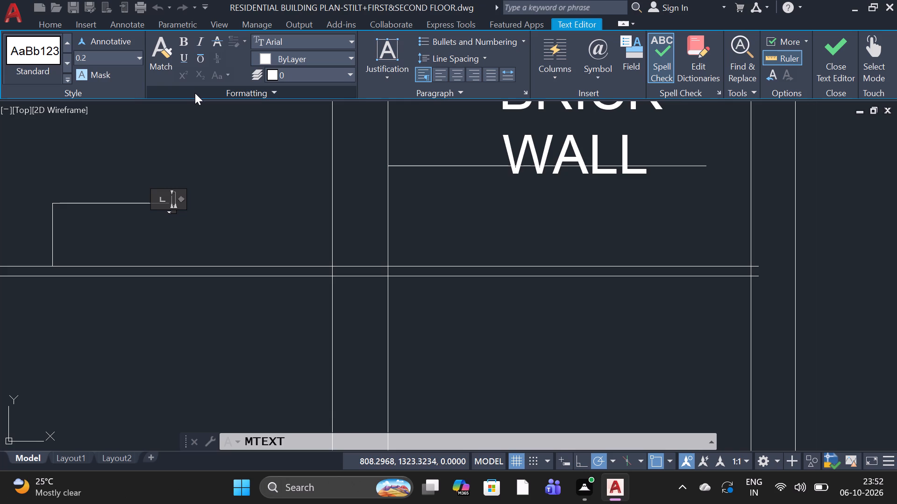
{"action": "key", "text": "shift+parenright"}
{"action": "left_click", "coordinate": [190, 155]}
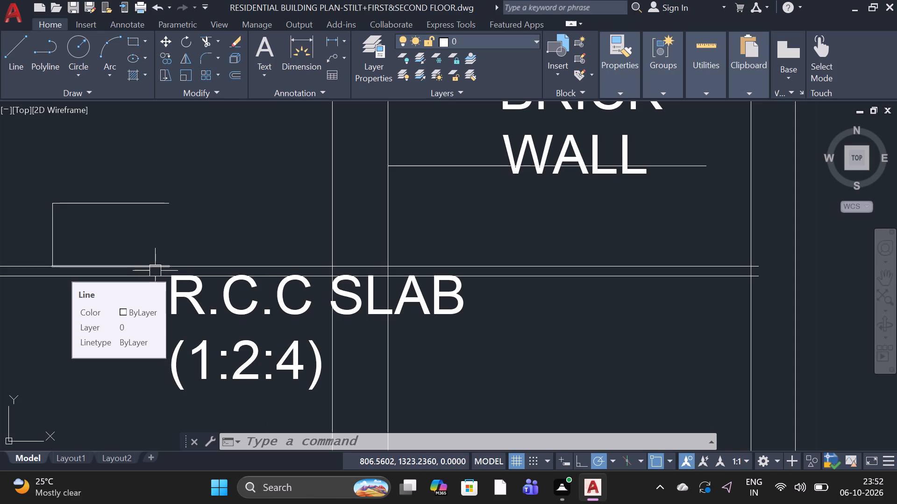
Move the new "R.C.C SLAB (1:2:4)" label straight up about 0.5 so its first line meets the leader's end.
{"action": "left_click", "coordinate": [259, 328]}
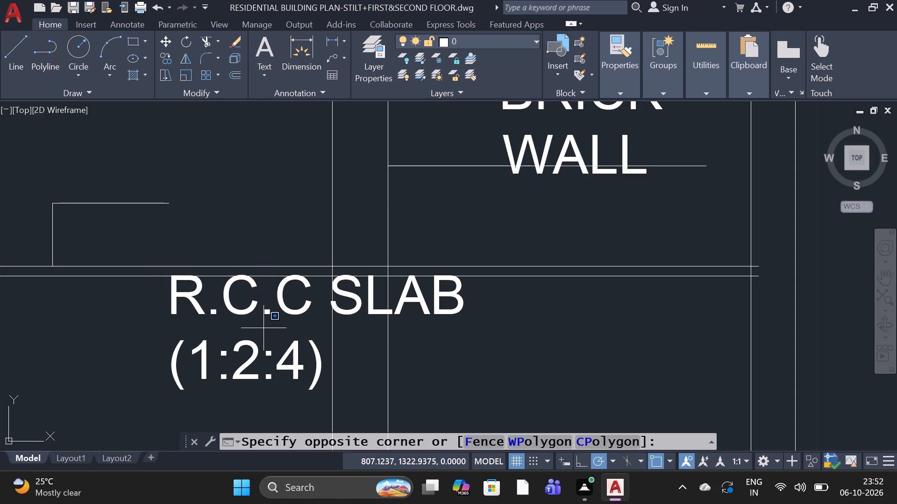
{"action": "left_click", "coordinate": [247, 317]}
{"action": "left_click", "coordinate": [251, 301]}
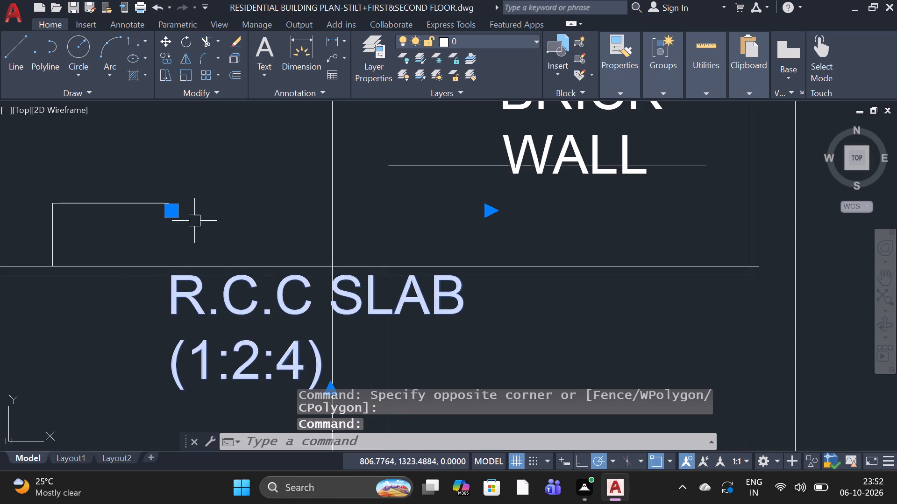
{"action": "left_click", "coordinate": [174, 214]}
{"action": "left_click", "coordinate": [174, 213]}
{"action": "left_click", "coordinate": [172, 214]}
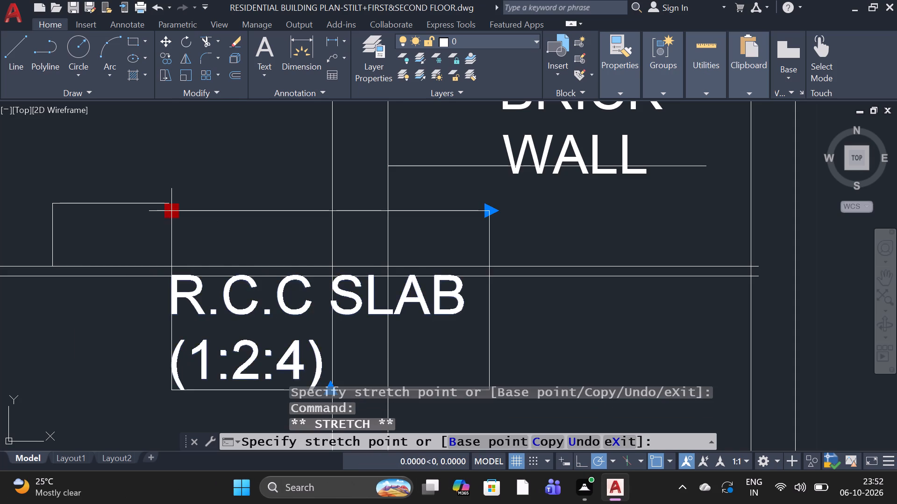
{"action": "left_click", "coordinate": [170, 113]}
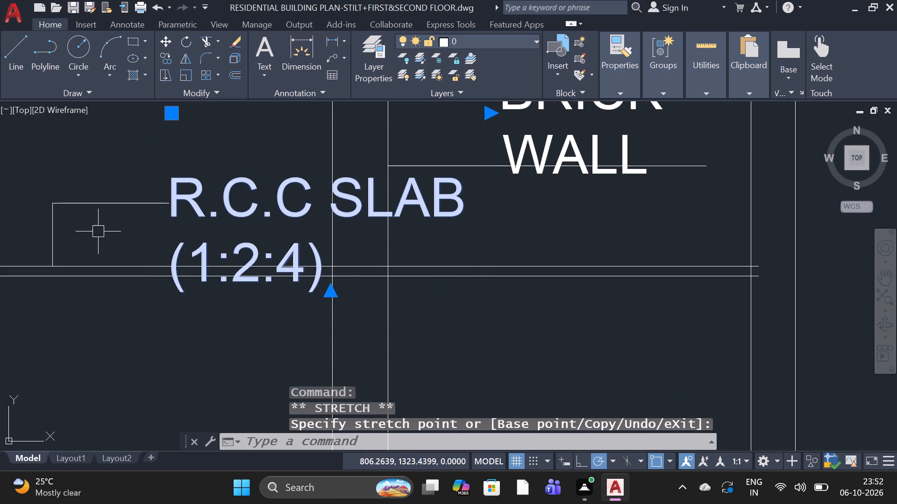
{"action": "key", "text": "Escape"}
Draw an L-shaped leader line from the ground-level slab above the footings, rising about 0.5 and ending in a short horizontal segment.
{"action": "scroll", "coordinate": [86, 210], "scroll_direction": "down", "scroll_amount": 2}
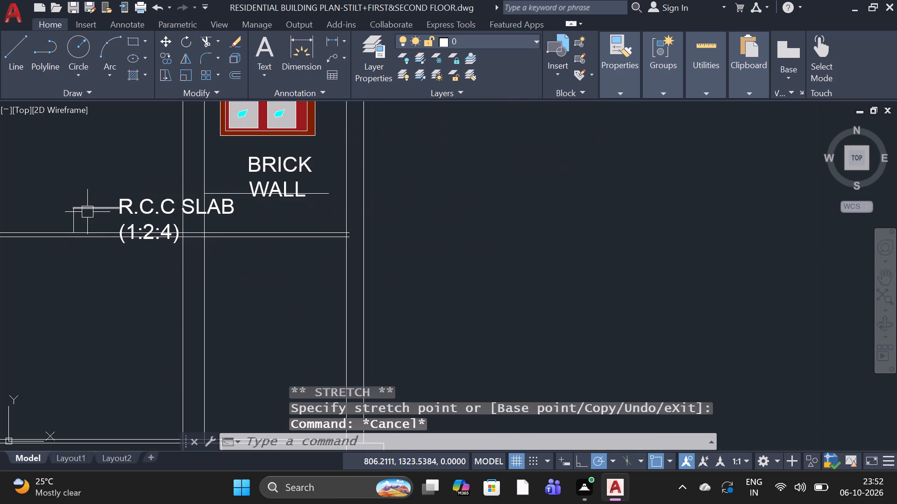
{"action": "scroll", "coordinate": [81, 295], "scroll_direction": "down", "scroll_amount": 2}
{"action": "scroll", "coordinate": [71, 338], "scroll_direction": "up", "scroll_amount": 1}
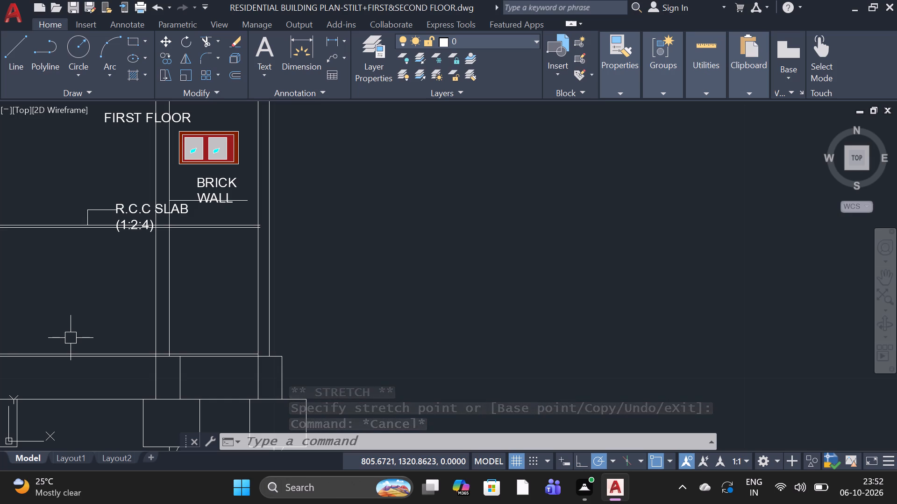
{"action": "scroll", "coordinate": [102, 315], "scroll_direction": "down", "scroll_amount": 1}
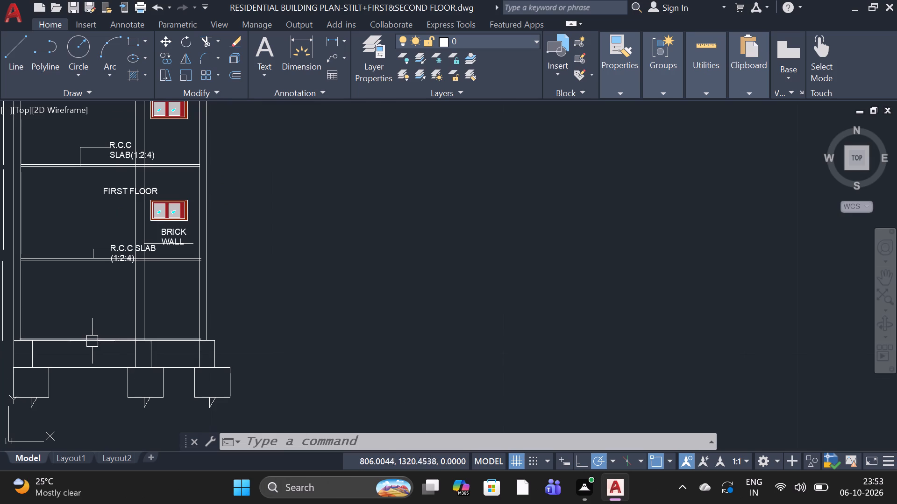
{"action": "left_click", "coordinate": [23, 48]}
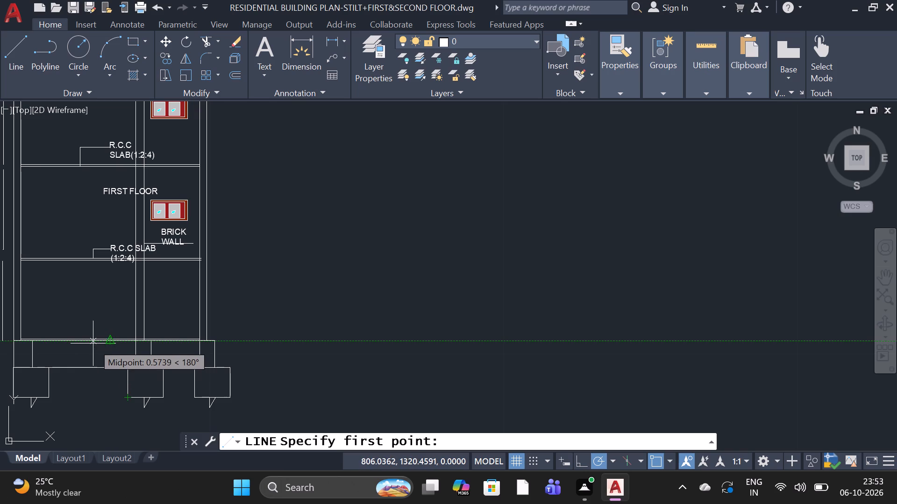
{"action": "scroll", "coordinate": [86, 339], "scroll_direction": "up", "scroll_amount": 1}
{"action": "left_click", "coordinate": [36, 340]}
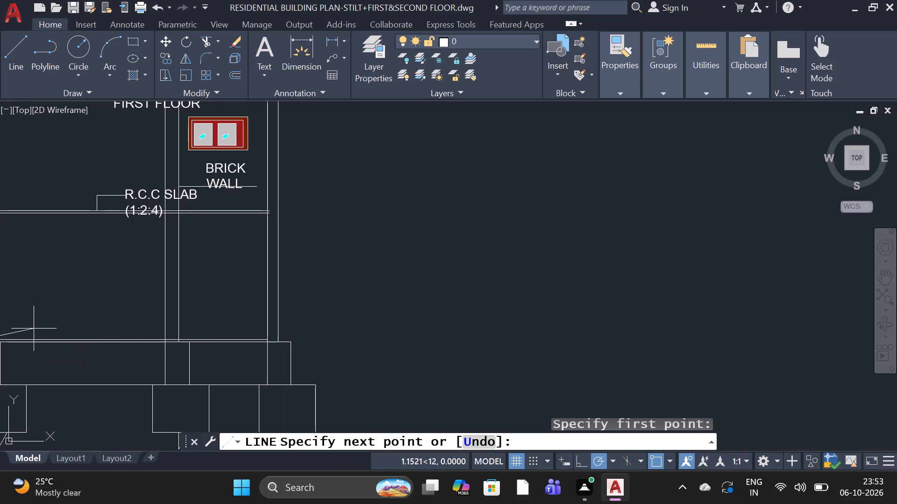
{"action": "left_click", "coordinate": [39, 345]}
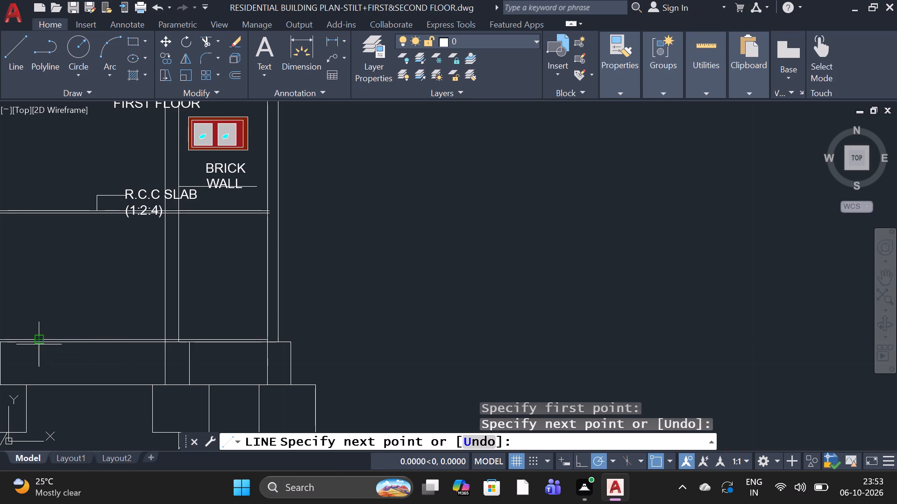
{"action": "left_click", "coordinate": [40, 316]}
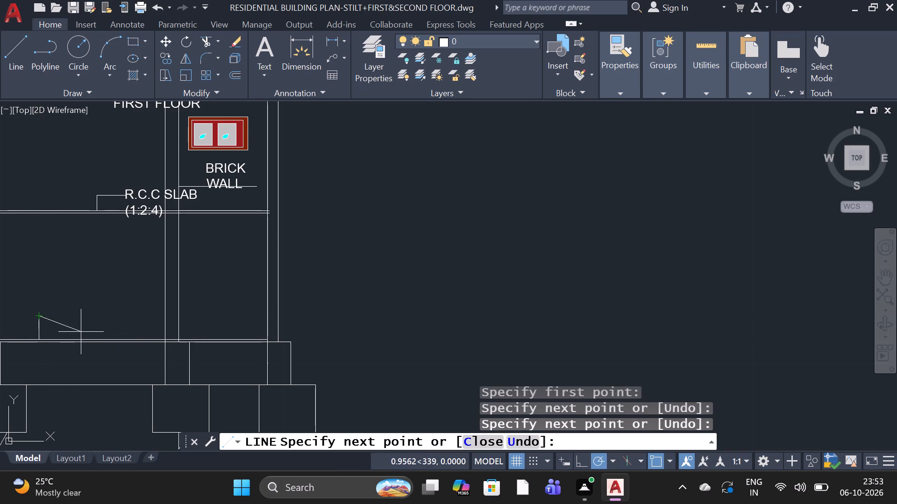
{"action": "left_click", "coordinate": [79, 317]}
{"action": "key", "text": "space"}
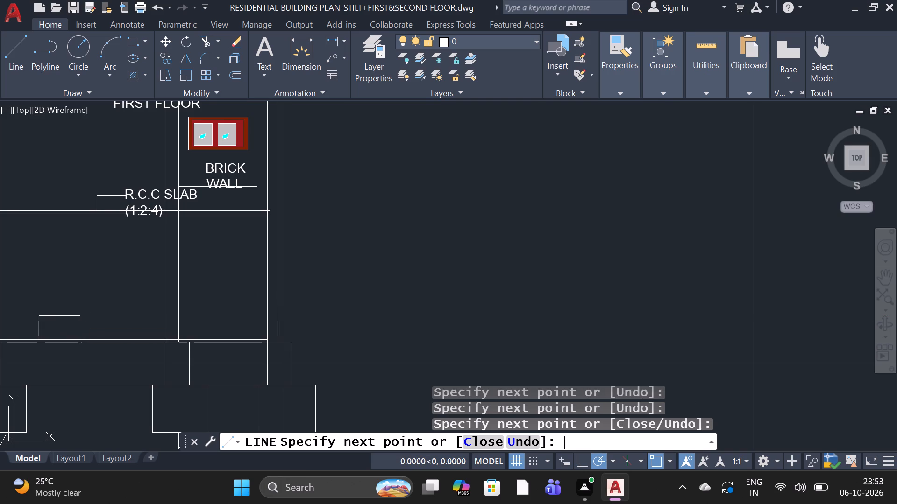
Add the multiline text "FLOORING LEVEL" at height 0.2 at the end of the leader above the ground-level slab.
{"action": "type", "text": "T"}
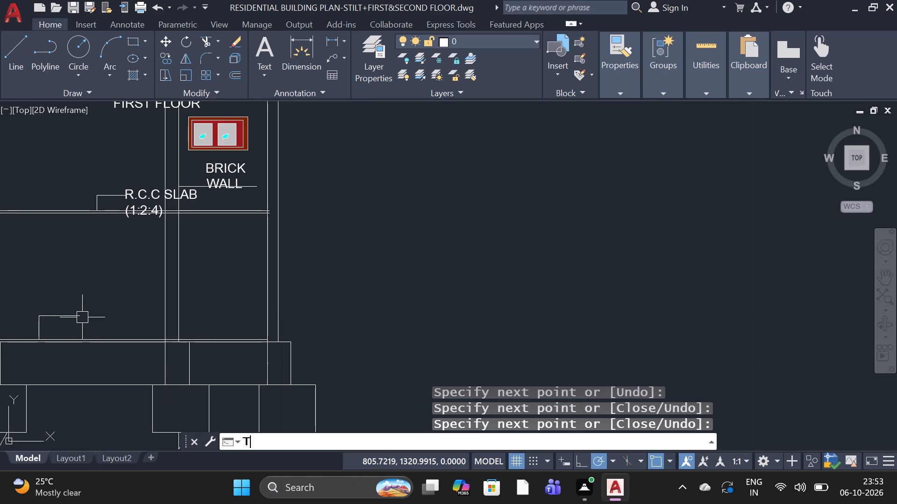
{"action": "key", "text": "space"}
{"action": "scroll", "coordinate": [82, 317], "scroll_direction": "up", "scroll_amount": 2}
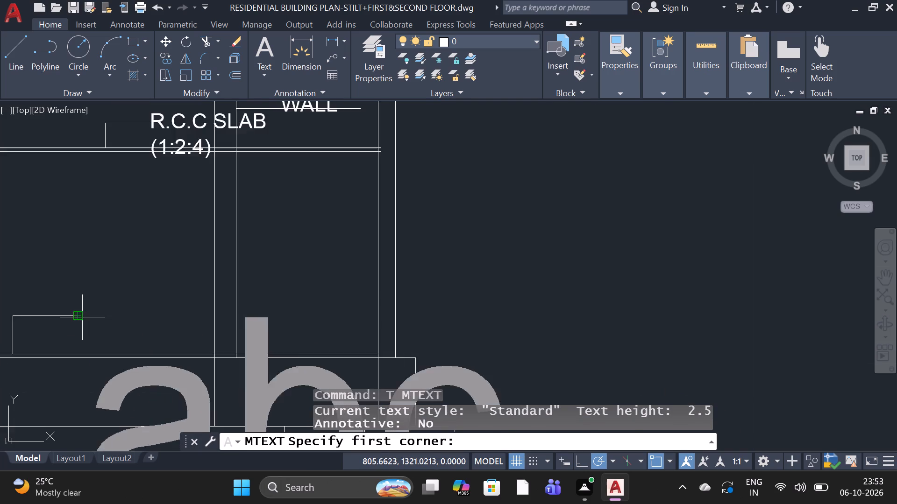
{"action": "left_click", "coordinate": [75, 308]}
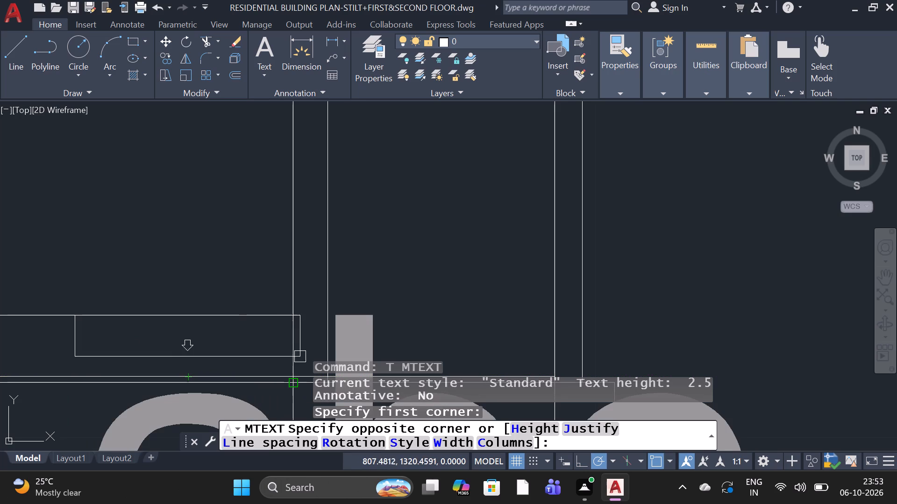
{"action": "left_click", "coordinate": [315, 343]}
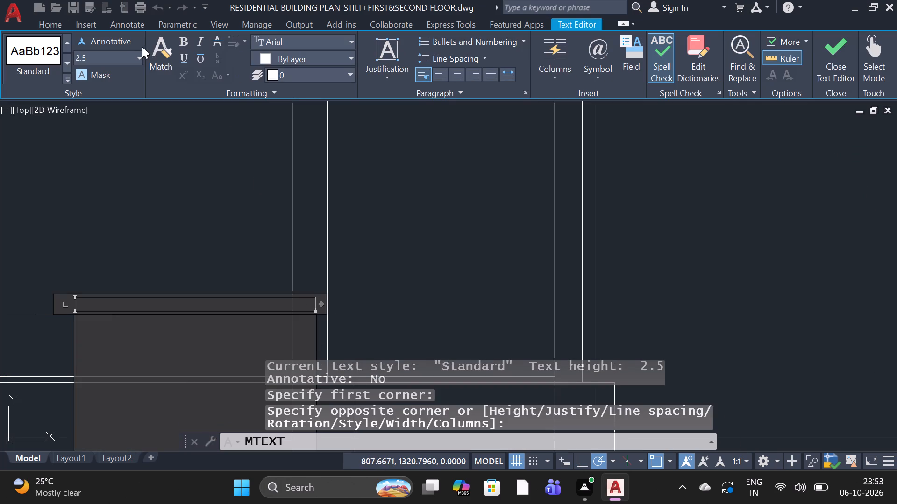
{"action": "left_click", "coordinate": [133, 57]}
{"action": "left_click", "coordinate": [133, 57]}
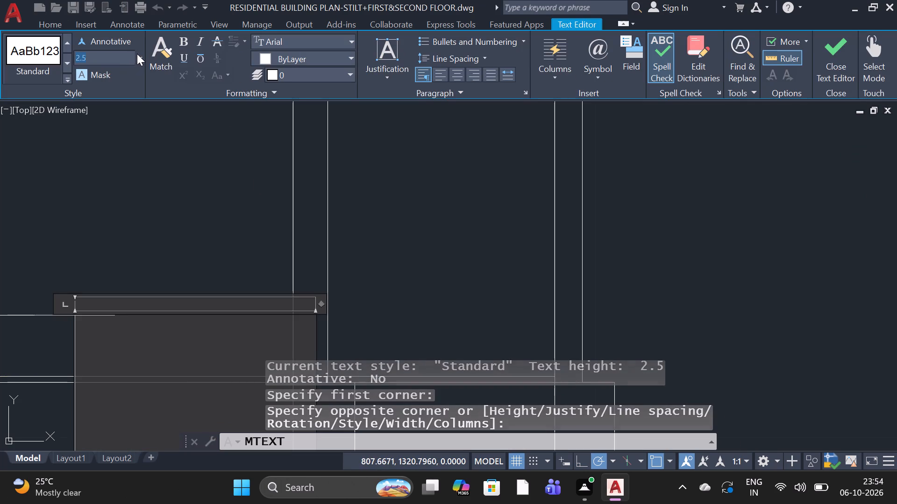
{"action": "left_click", "coordinate": [137, 54]}
{"action": "left_click", "coordinate": [121, 95]}
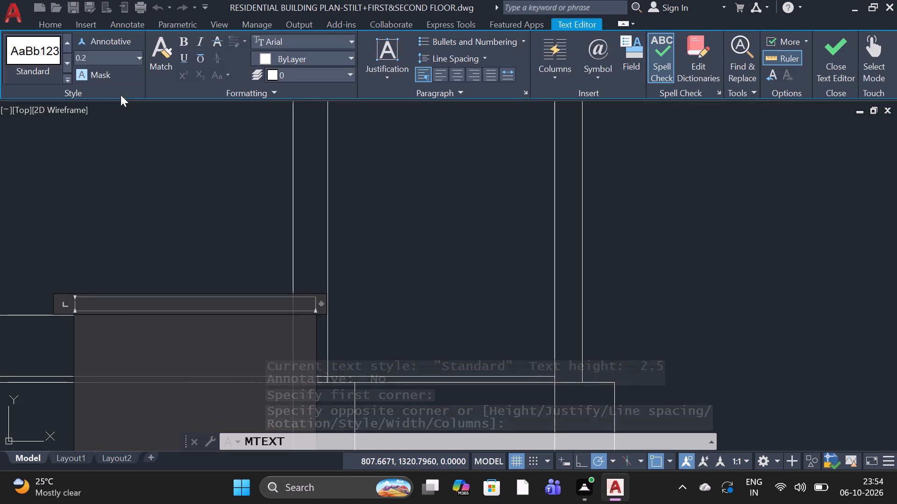
{"action": "key", "text": "Return"}
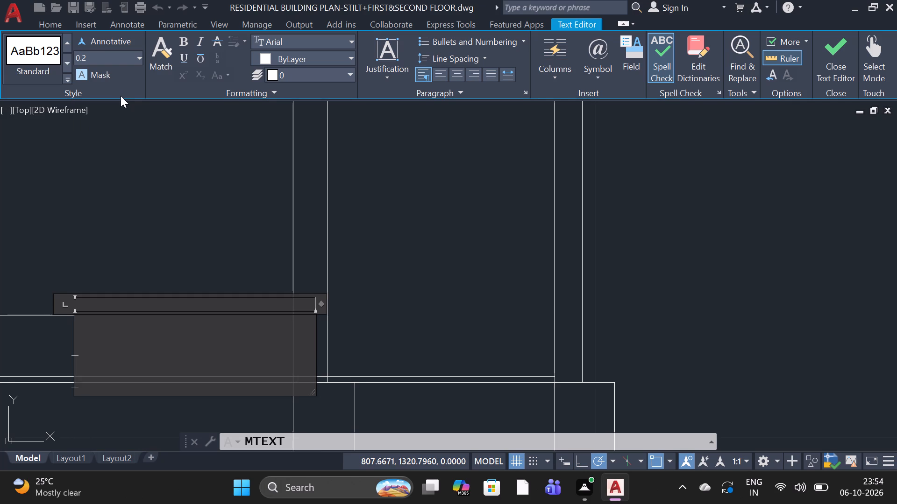
{"action": "type", "text": "FLOORING"}
{"action": "key", "text": "space"}
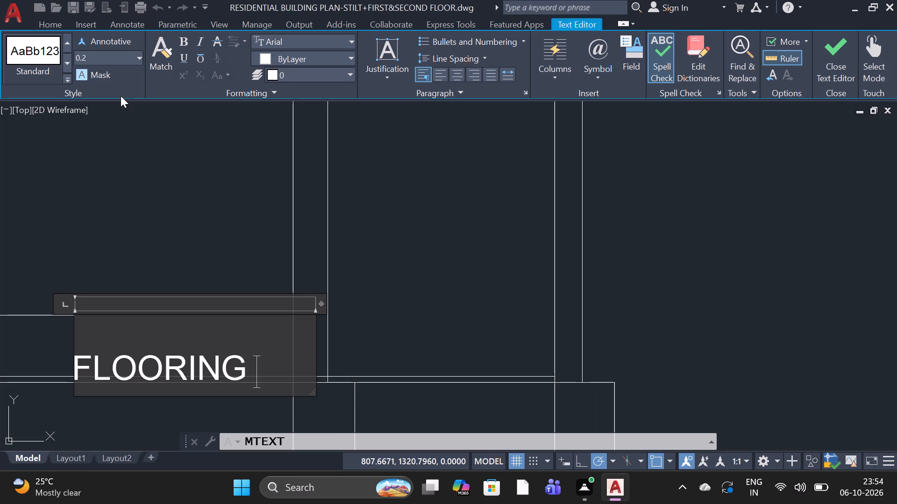
{"action": "key", "text": "l"}
{"action": "key", "text": "e"}
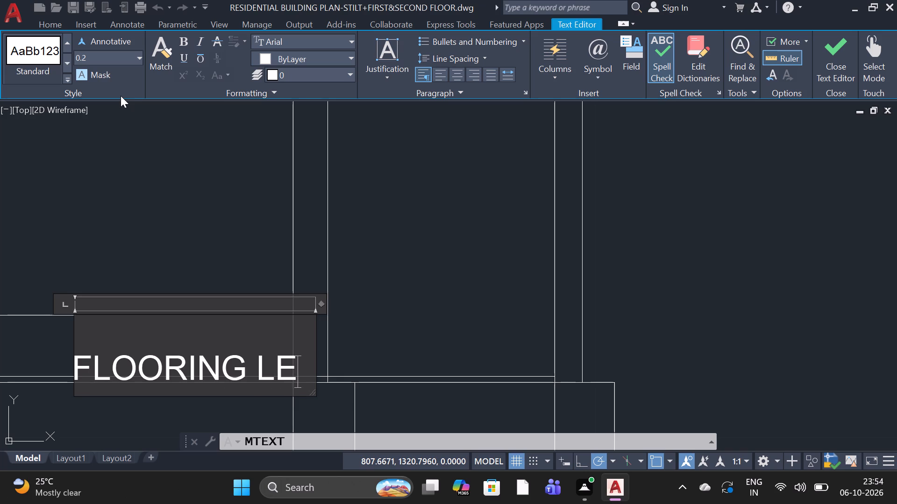
{"action": "type", "text": "VEL"}
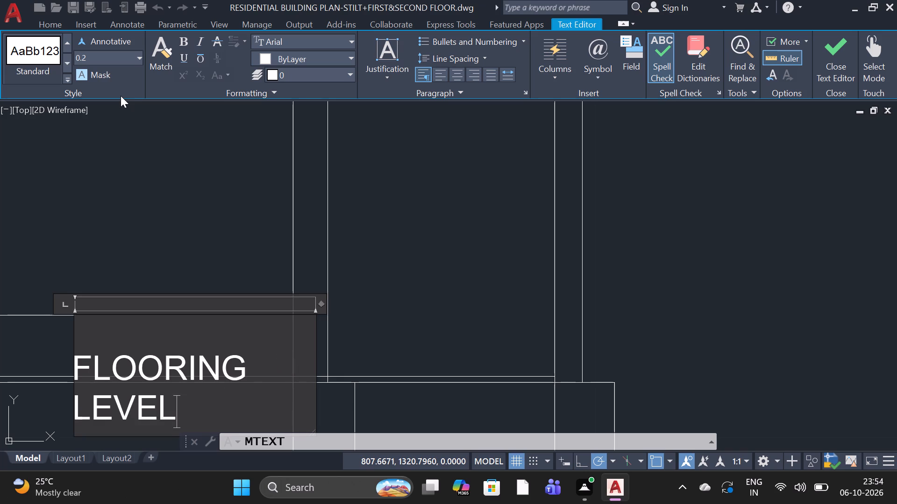
{"action": "left_click", "coordinate": [121, 139]}
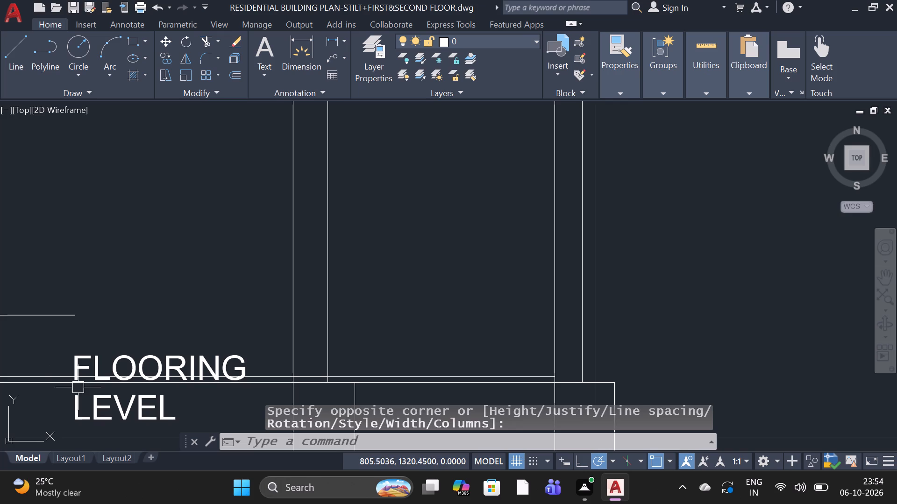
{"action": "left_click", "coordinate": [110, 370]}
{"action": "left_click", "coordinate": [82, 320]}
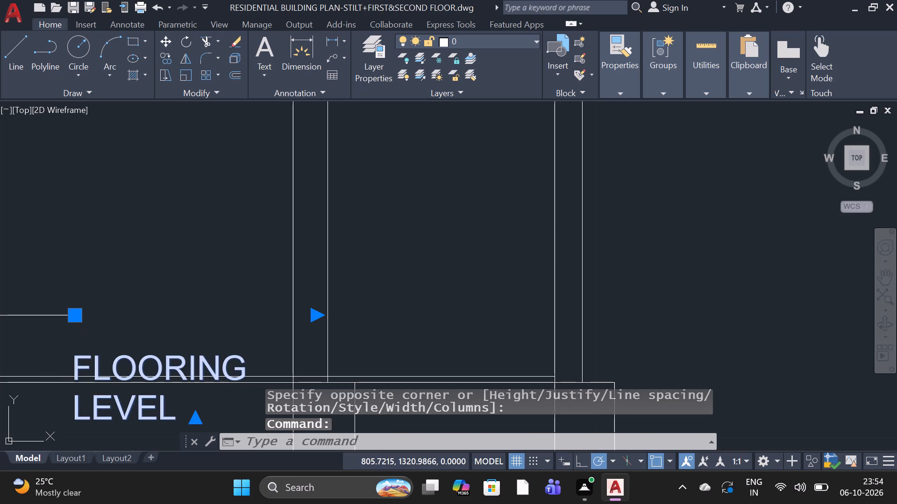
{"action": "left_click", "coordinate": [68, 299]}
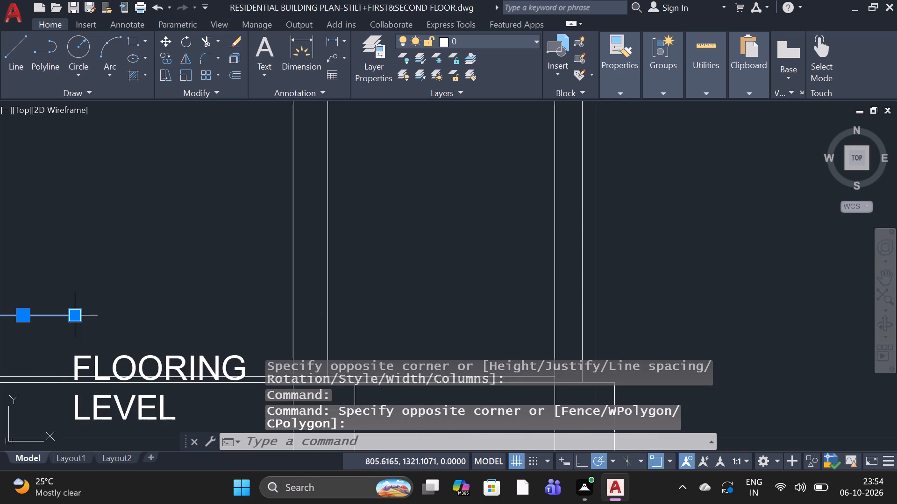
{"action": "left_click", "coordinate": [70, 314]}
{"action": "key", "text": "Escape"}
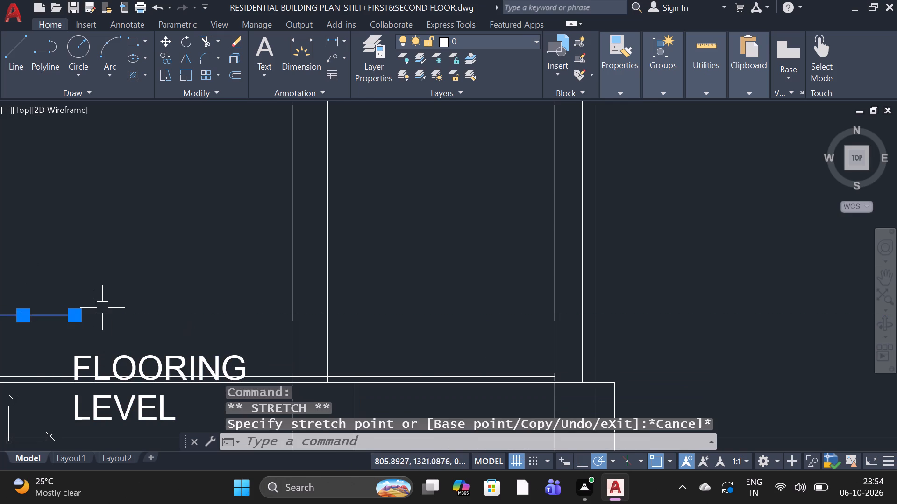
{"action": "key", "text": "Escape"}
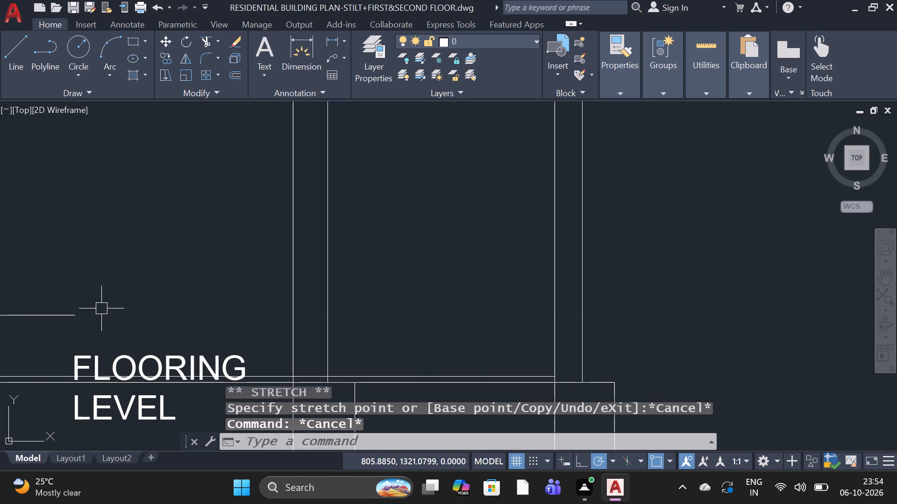
Move the "FLOORING LEVEL" label straight up about 0.5 so its first line meets the leader's end.
{"action": "scroll", "coordinate": [124, 323], "scroll_direction": "down", "scroll_amount": 1}
{"action": "left_click", "coordinate": [132, 355]}
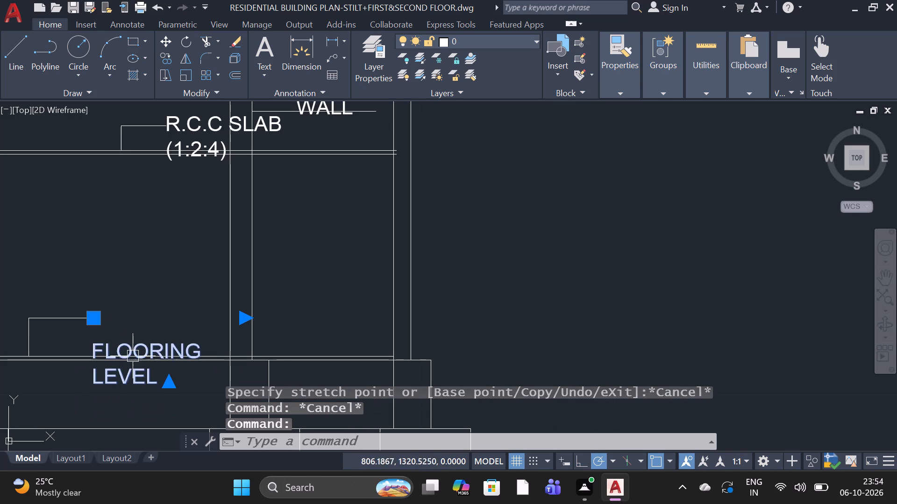
{"action": "left_click", "coordinate": [99, 325]}
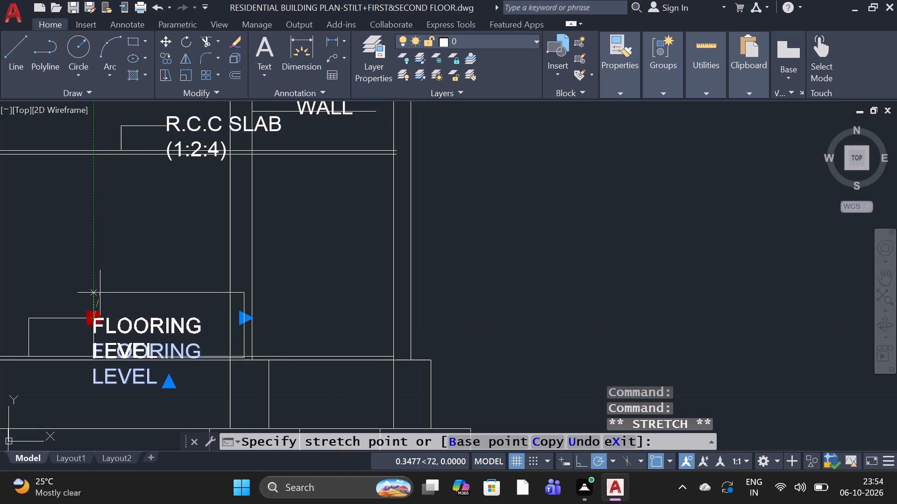
{"action": "left_click", "coordinate": [100, 276]}
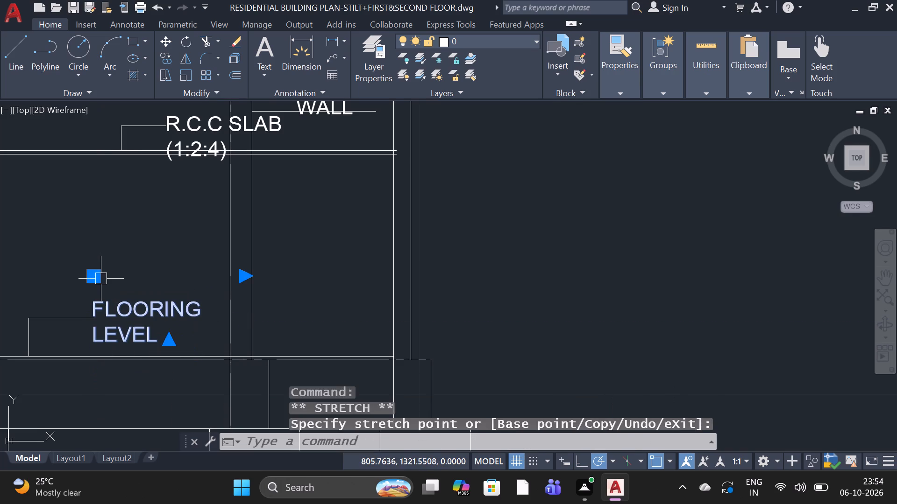
{"action": "key", "text": "Escape"}
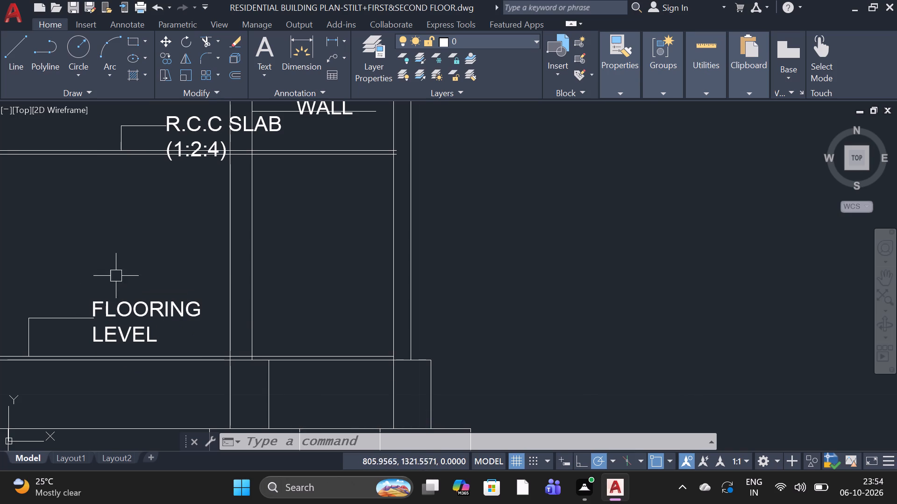
Add the multiline text "STILT FLOOR" at height 0.2 in the lowest storey, above the "FLOORING LEVEL" label.
{"action": "type", "text": "T"}
{"action": "key", "text": "space"}
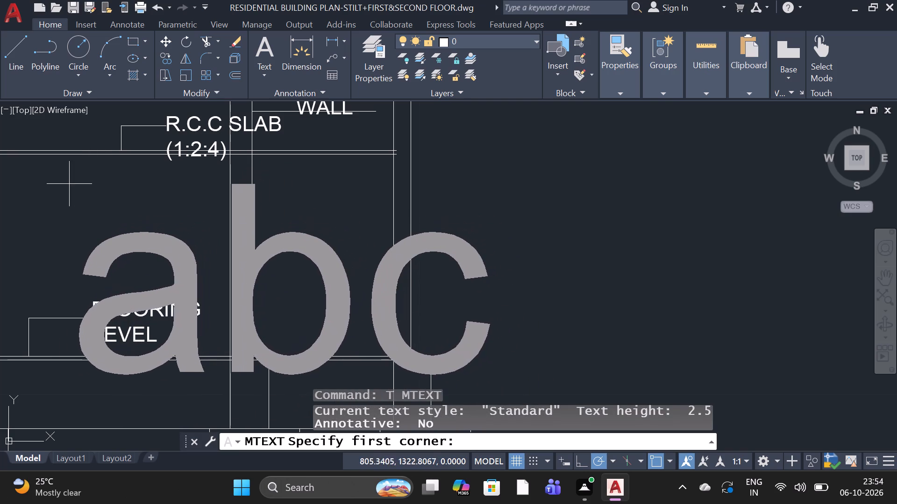
{"action": "left_click", "coordinate": [38, 184]}
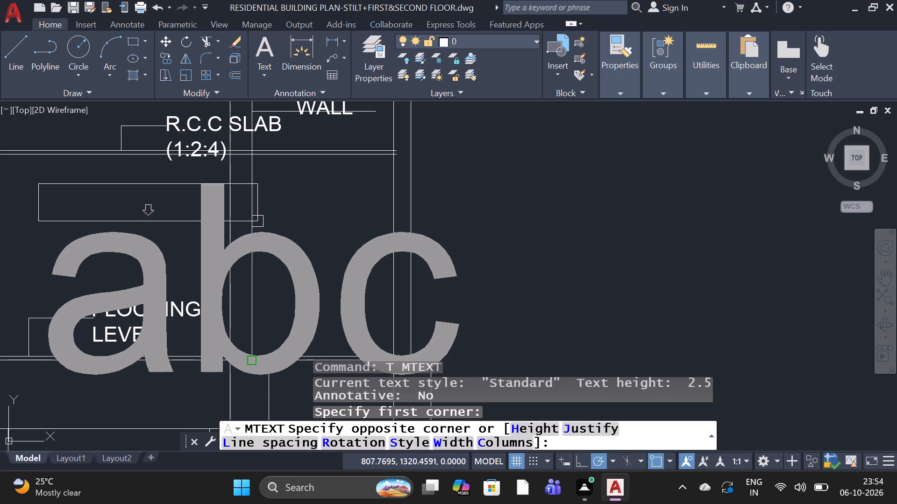
{"action": "left_click", "coordinate": [264, 207]}
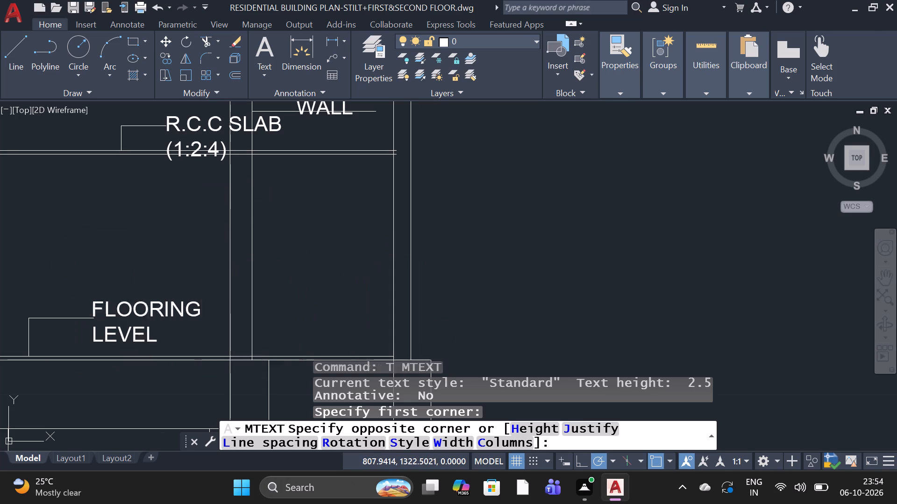
{"action": "left_click", "coordinate": [129, 58]}
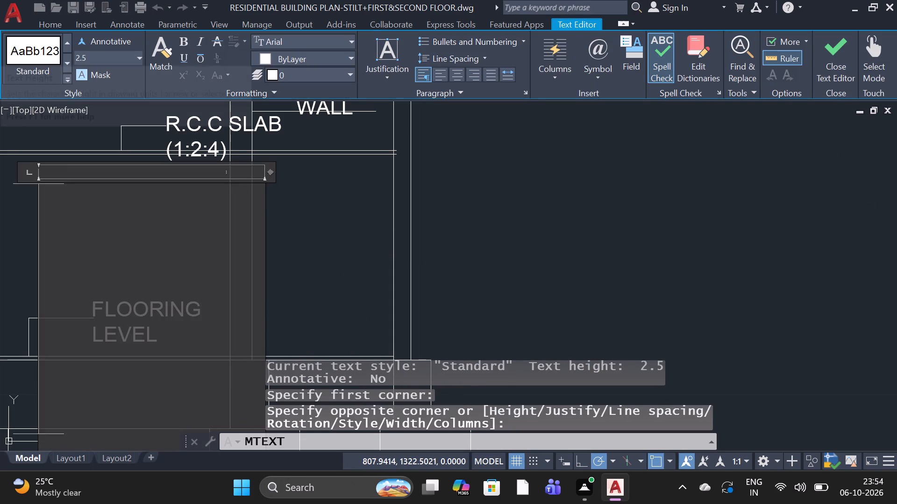
{"action": "left_click", "coordinate": [133, 58]}
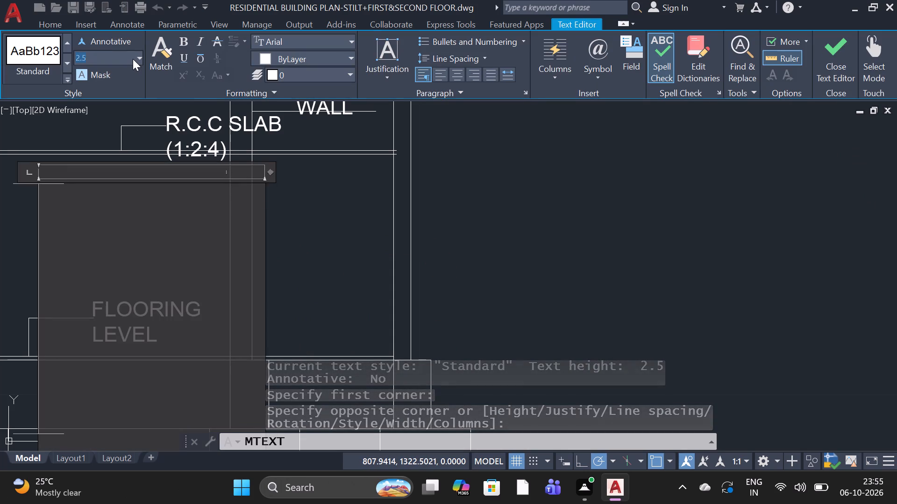
{"action": "left_click", "coordinate": [134, 57]}
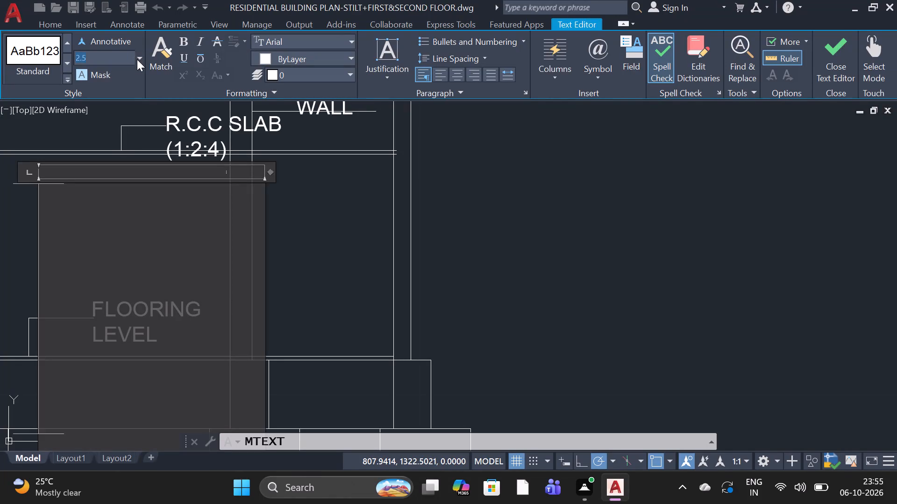
{"action": "left_click", "coordinate": [139, 53]}
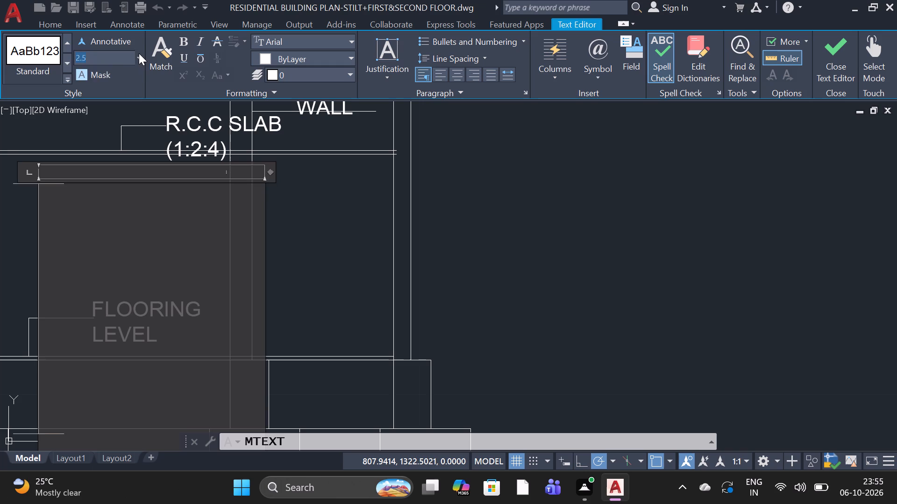
{"action": "left_click", "coordinate": [129, 93]}
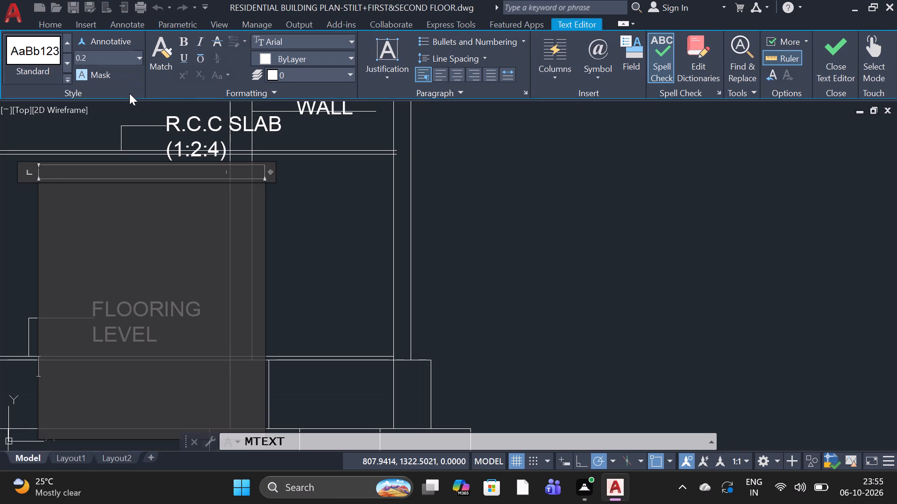
{"action": "key", "text": "Return"}
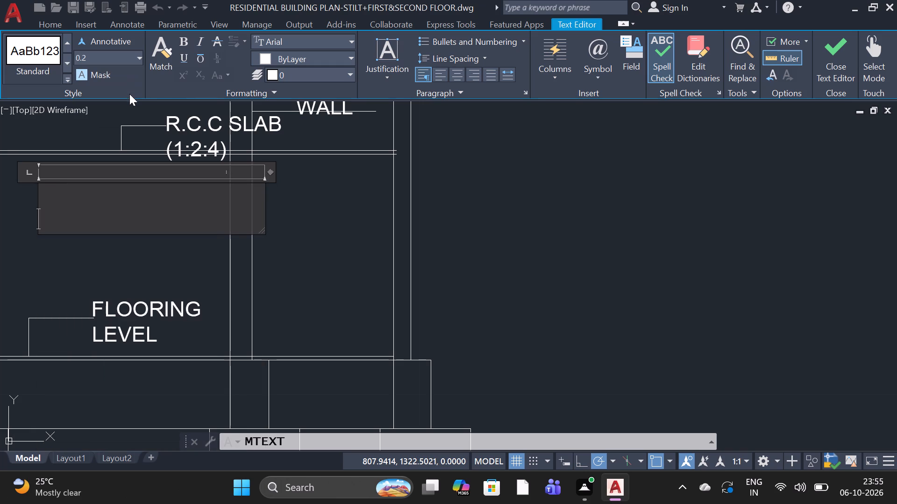
{"action": "type", "text": "ST"}
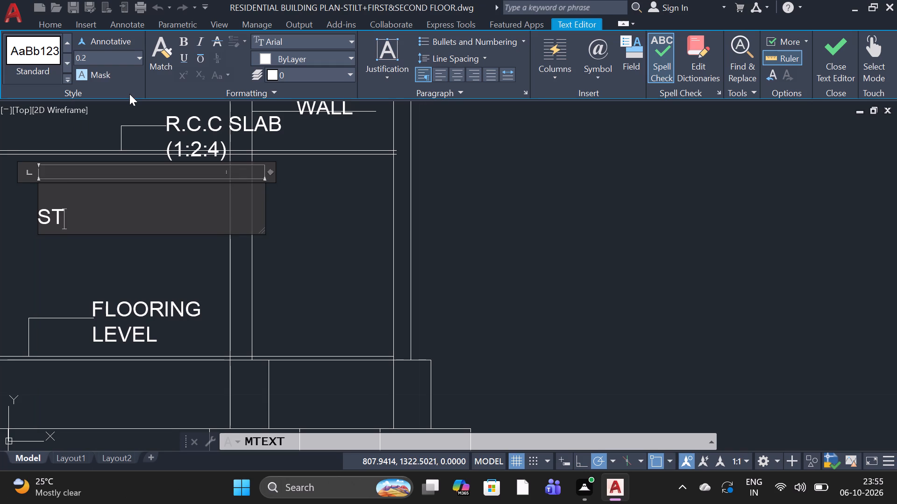
{"action": "key", "text": "l"}
{"action": "key", "text": "t"}
{"action": "key", "text": "BackSpace"}
{"action": "key", "text": "BackSpace"}
{"action": "key", "text": "BackSpace"}
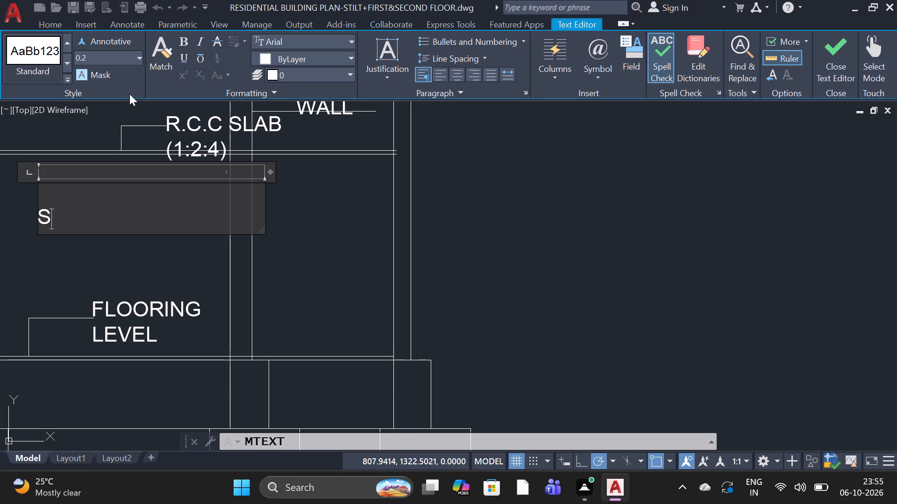
{"action": "type", "text": "TI"}
{"action": "key", "text": "l"}
{"action": "key", "text": "t"}
{"action": "key", "text": "space"}
{"action": "type", "text": "FL"}
{"action": "type", "text": "OOR"}
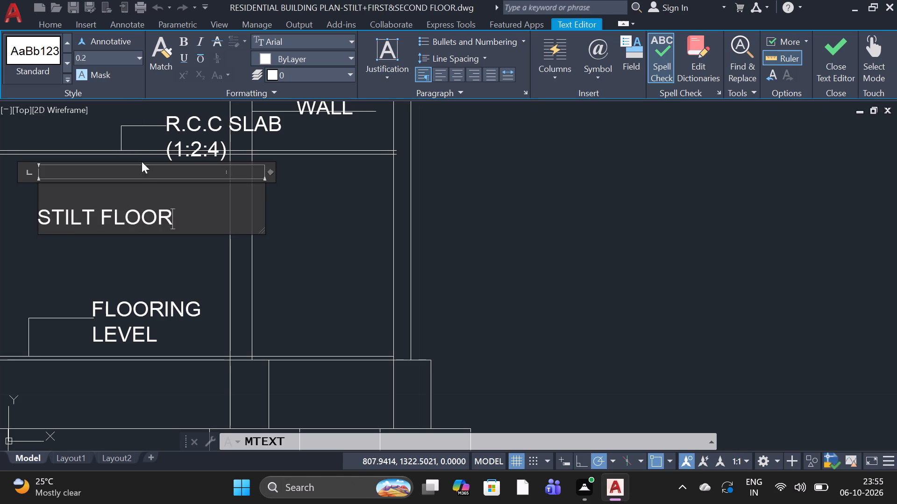
{"action": "left_click", "coordinate": [134, 271]}
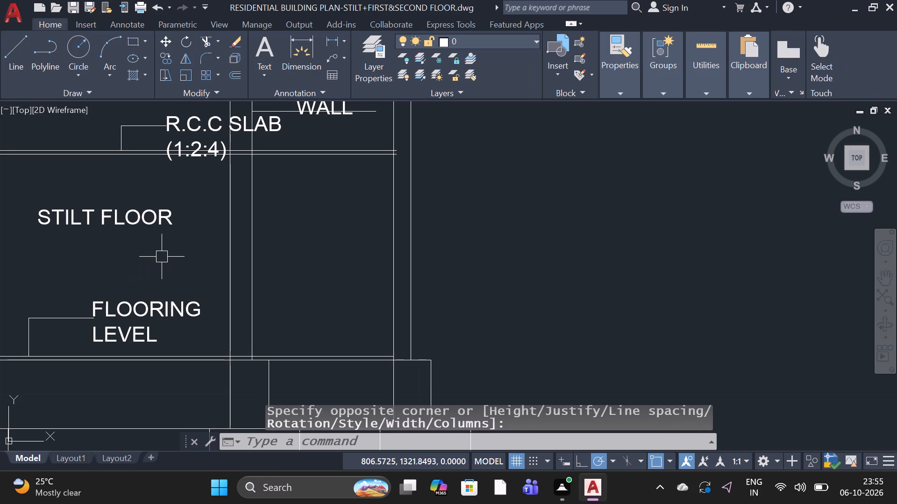
Add the multiline text title "SECTION AT--AA" at height 0.2 below the section's footings.
{"action": "scroll", "coordinate": [162, 257], "scroll_direction": "down", "scroll_amount": 2}
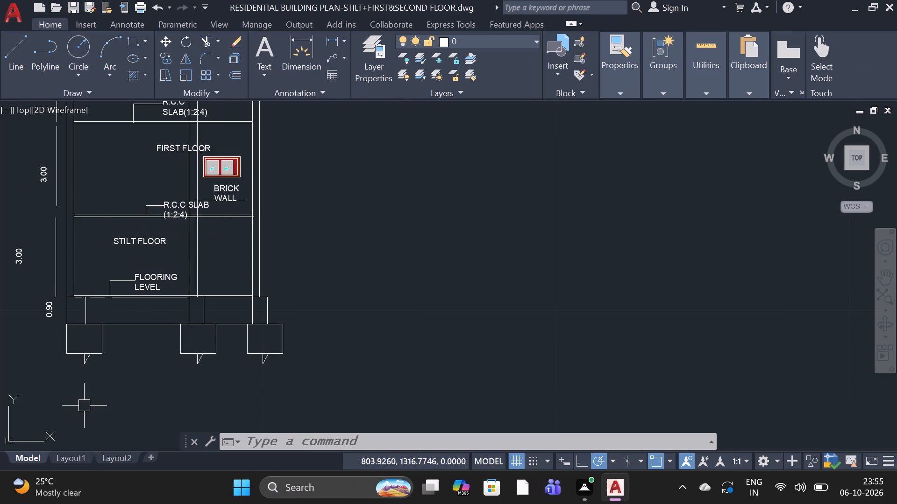
{"action": "type", "text": "T"}
{"action": "key", "text": "space"}
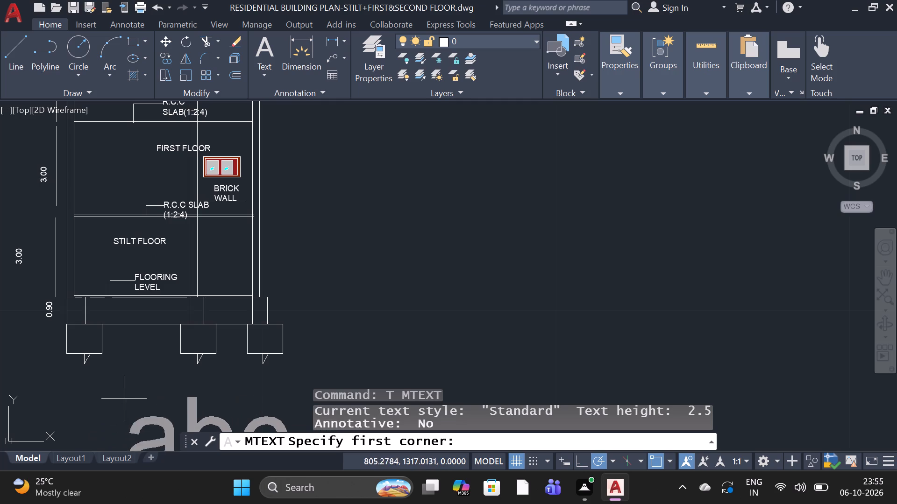
{"action": "scroll", "coordinate": [147, 384], "scroll_direction": "down", "scroll_amount": 1}
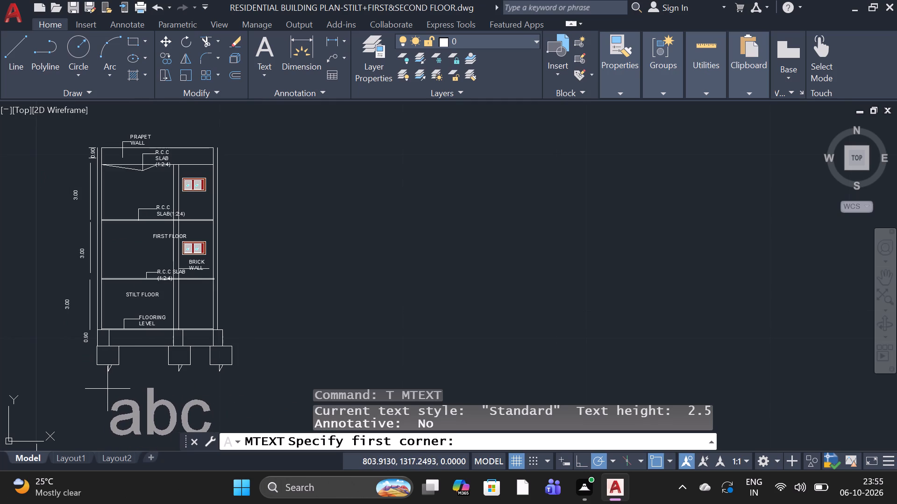
{"action": "left_click", "coordinate": [107, 385]}
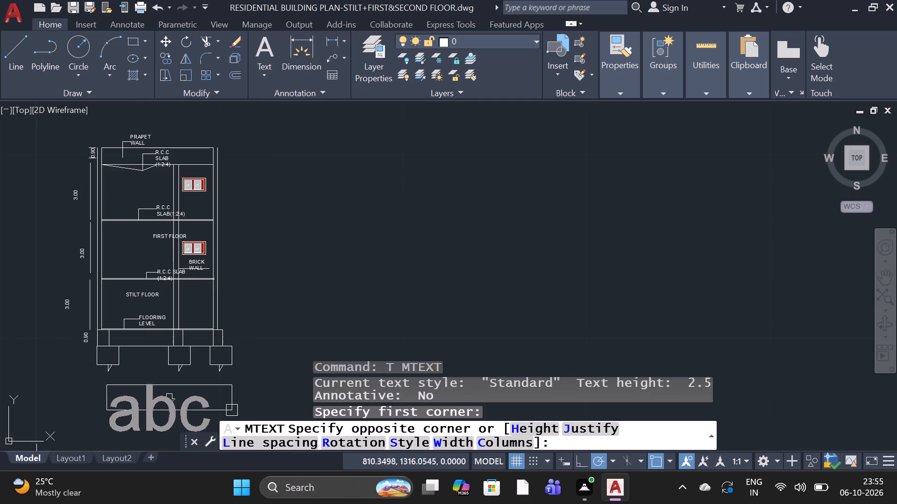
{"action": "left_click", "coordinate": [287, 411]}
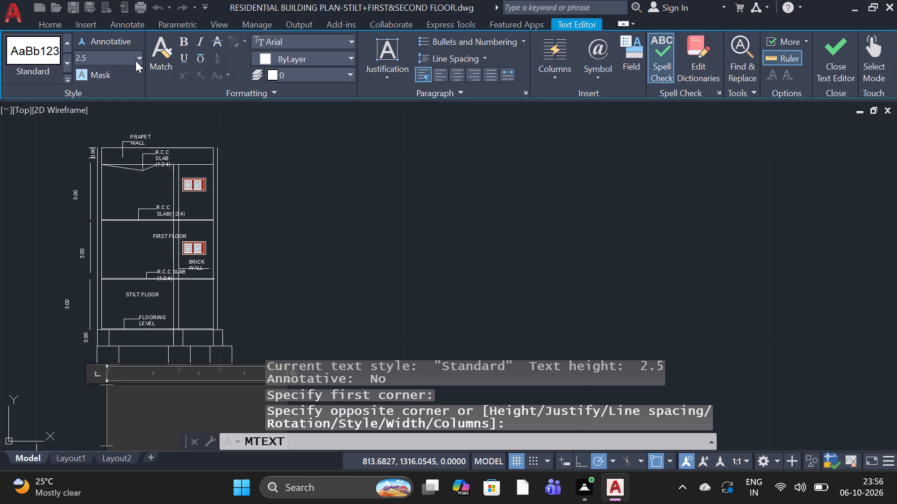
{"action": "left_click", "coordinate": [141, 59]}
{"action": "left_click", "coordinate": [121, 92]}
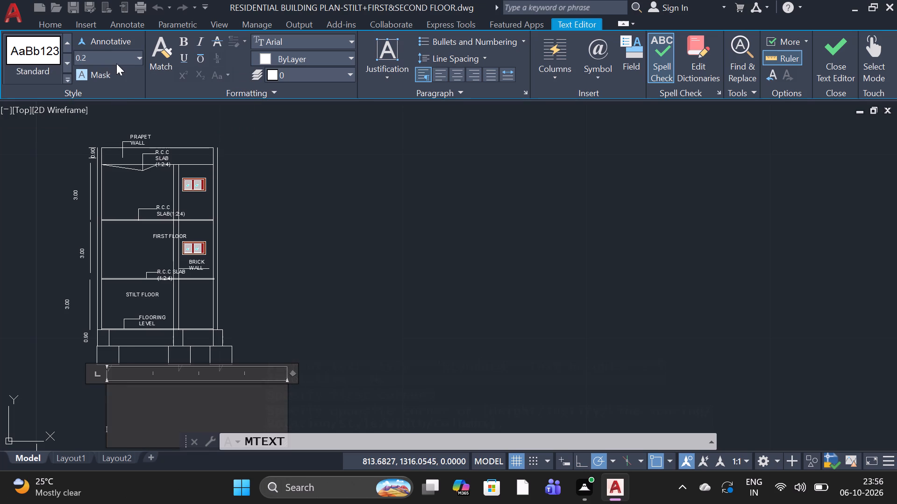
{"action": "key", "text": "Return"}
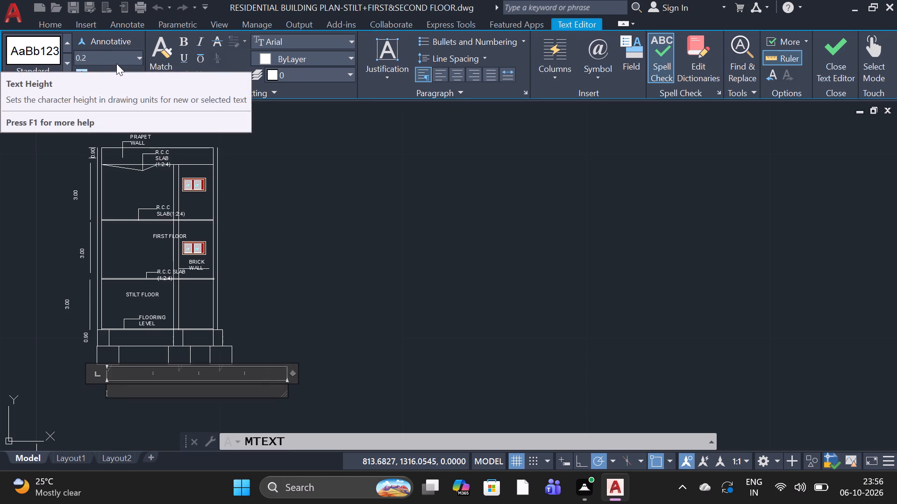
{"action": "type", "text": "SE"}
{"action": "type", "text": "CTI"}
{"action": "key", "text": "o"}
{"action": "type", "text": "N"}
{"action": "key", "text": "space"}
{"action": "type", "text": "AT"}
{"action": "key", "text": "minus"}
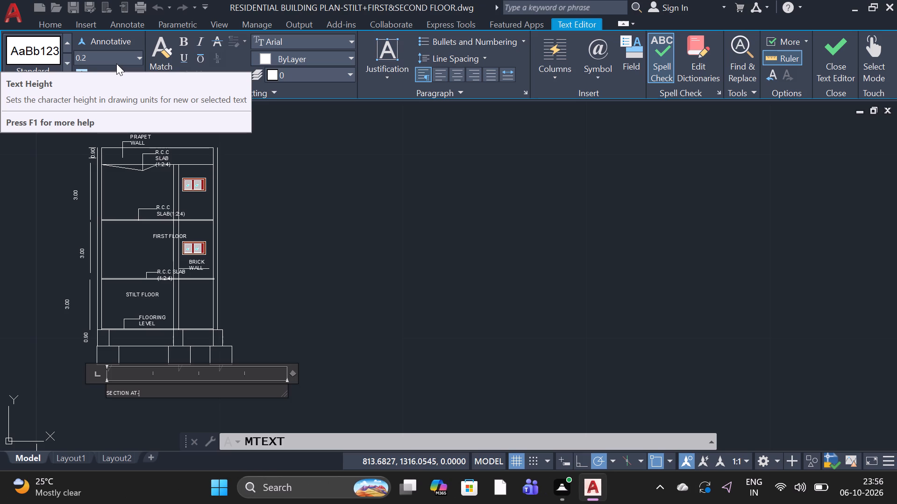
{"action": "key", "text": "minus"}
{"action": "type", "text": "AA"}
{"action": "left_click", "coordinate": [12, 269]}
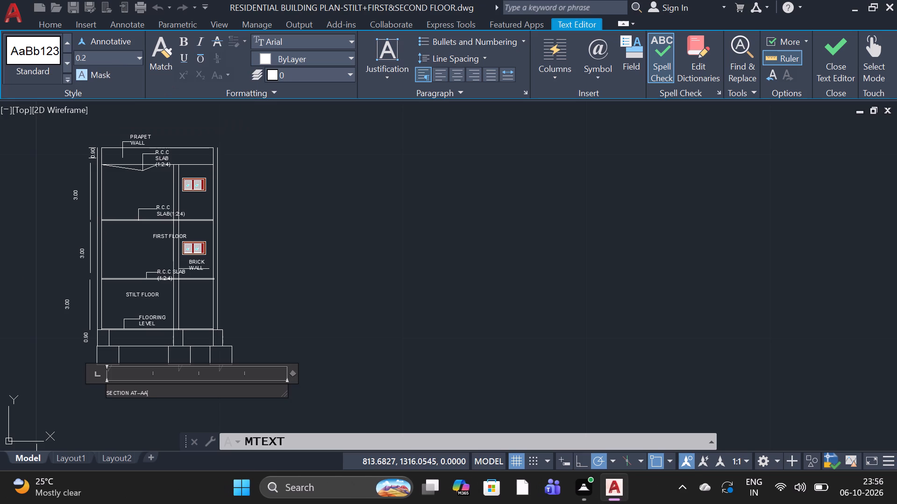
Scale up the "SECTION AT--AA" title from a base point on its text until it is nearly as wide as the building.
{"action": "left_click", "coordinate": [121, 395]}
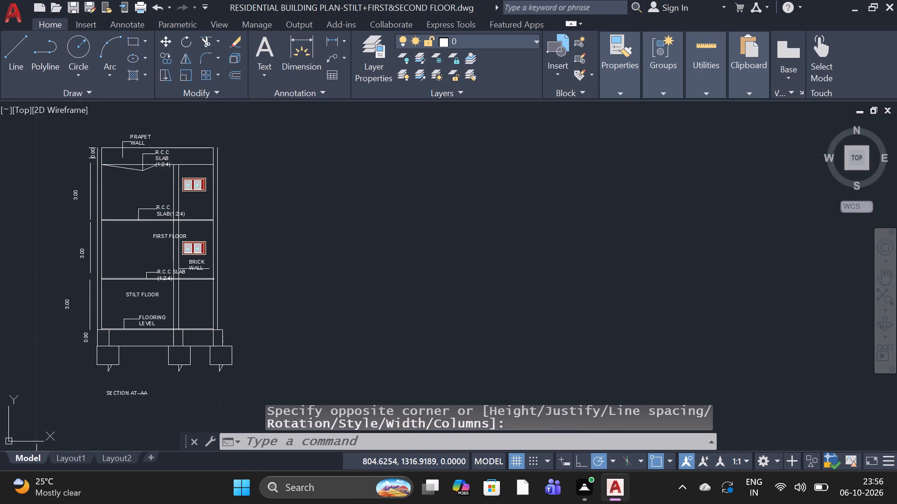
{"action": "right_click", "coordinate": [122, 395]}
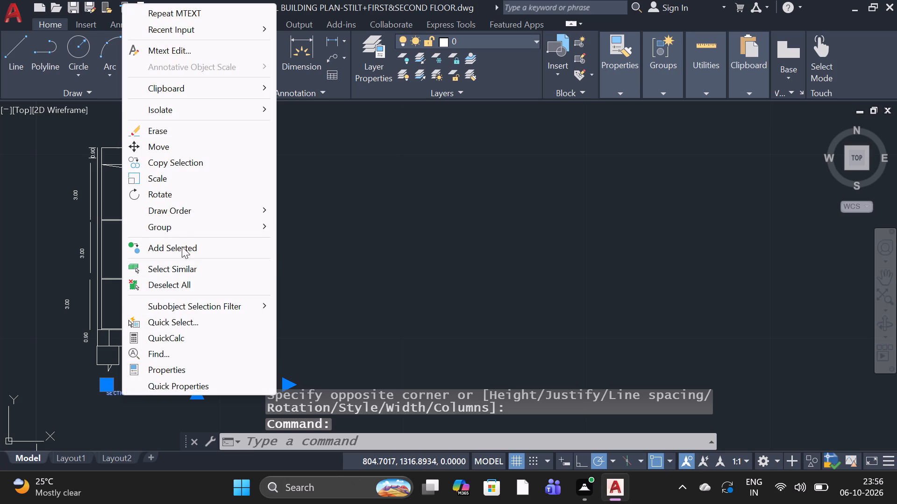
{"action": "left_click", "coordinate": [181, 171]}
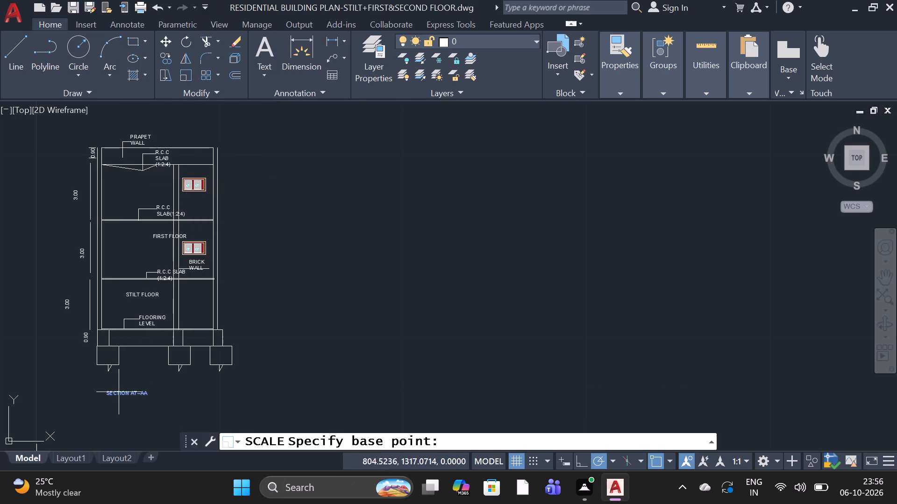
{"action": "left_click", "coordinate": [121, 392]}
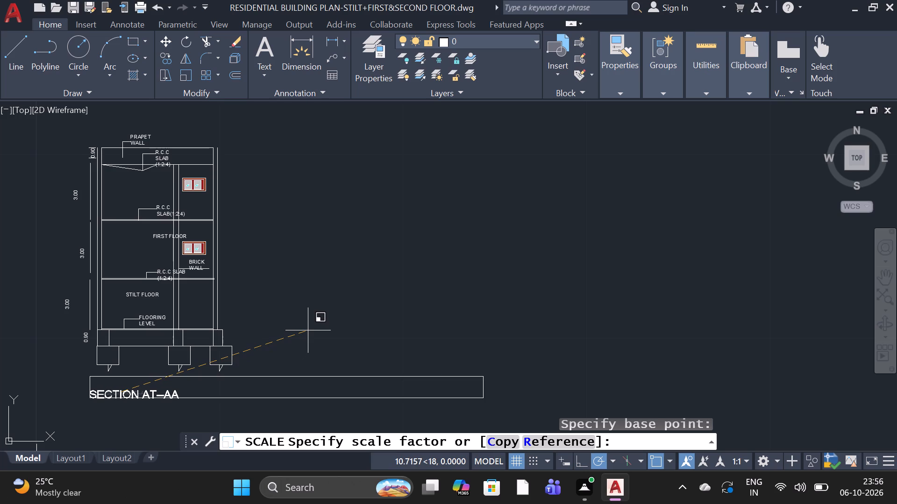
{"action": "left_click", "coordinate": [333, 271]}
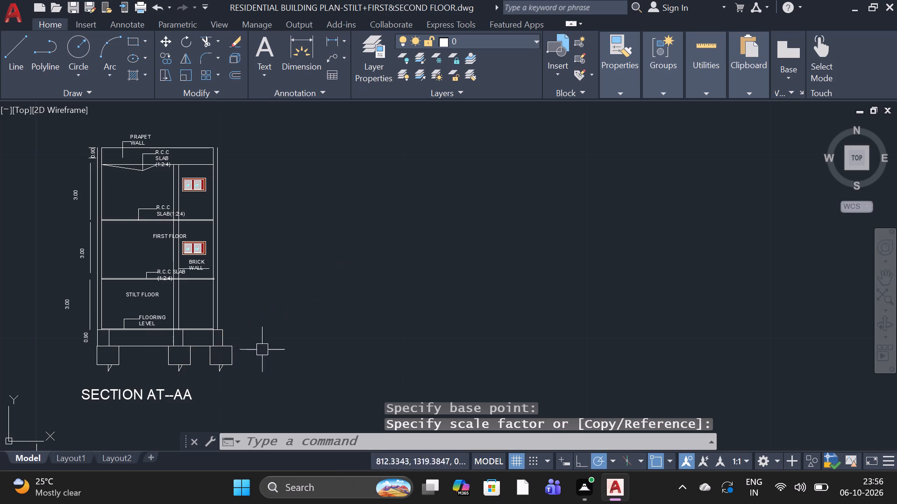
Reposition the enlarged "SECTION AT--AA" title so its insertion grip sits on the lower-left corner of the leftmost footing.
{"action": "left_click", "coordinate": [145, 398]}
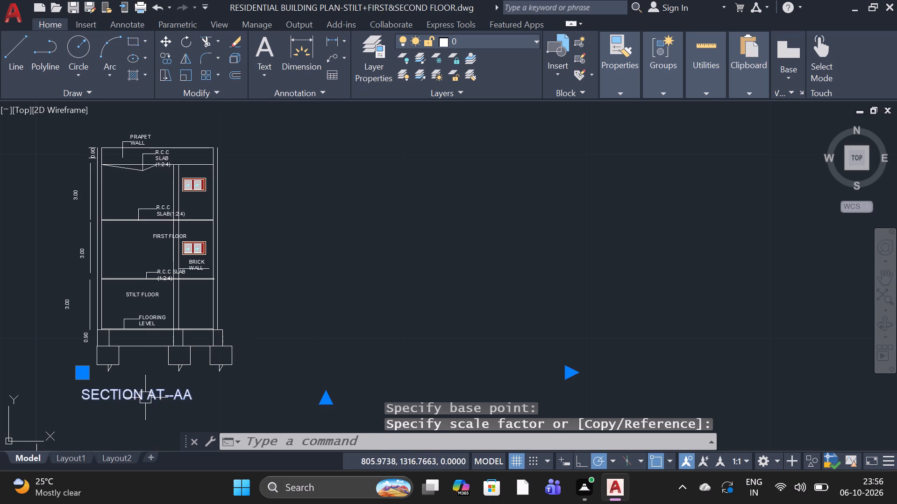
{"action": "left_click", "coordinate": [84, 372]}
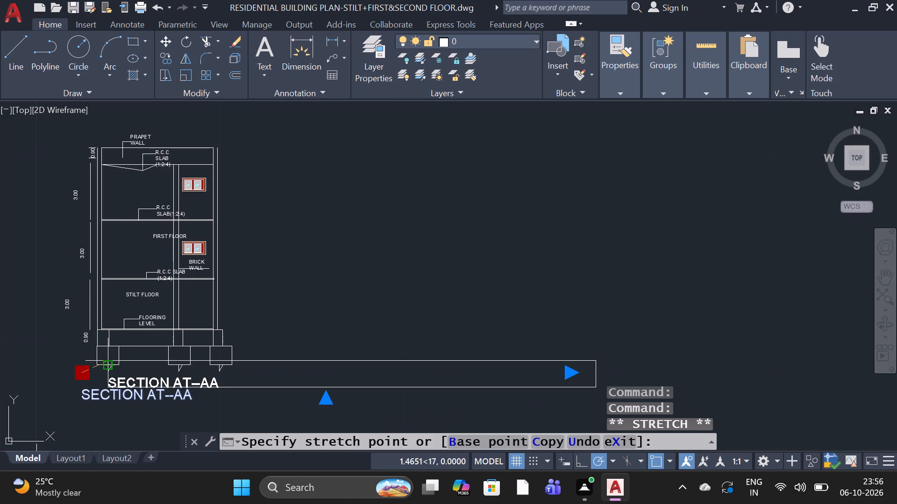
{"action": "left_click", "coordinate": [106, 347]}
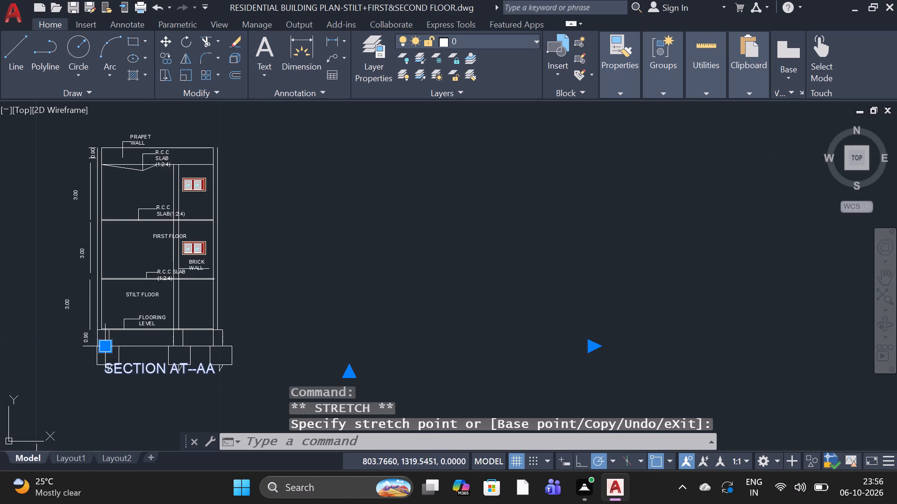
{"action": "left_click", "coordinate": [108, 352]}
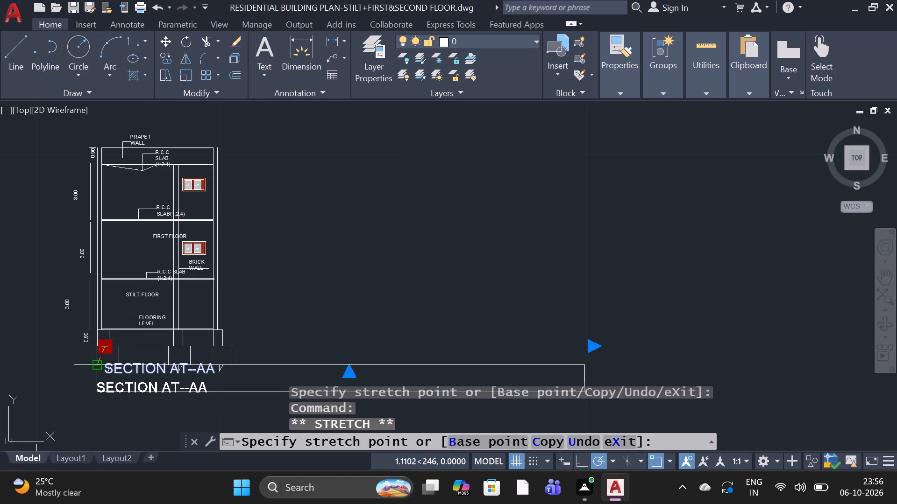
{"action": "left_click", "coordinate": [99, 366]}
{"action": "key", "text": "Escape"}
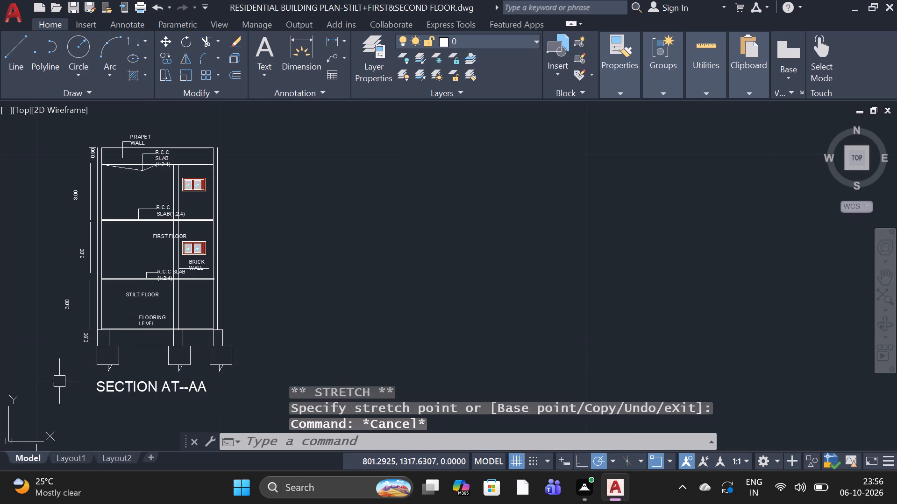
Underline the "SECTION AT--AA" title with a horizontal line running slightly past the end of the text.
{"action": "left_click", "coordinate": [21, 63]}
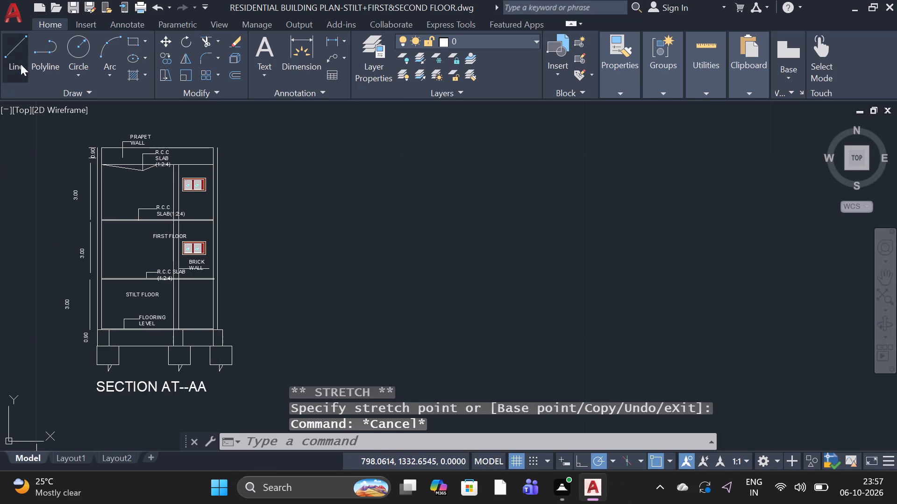
{"action": "left_click", "coordinate": [95, 396]}
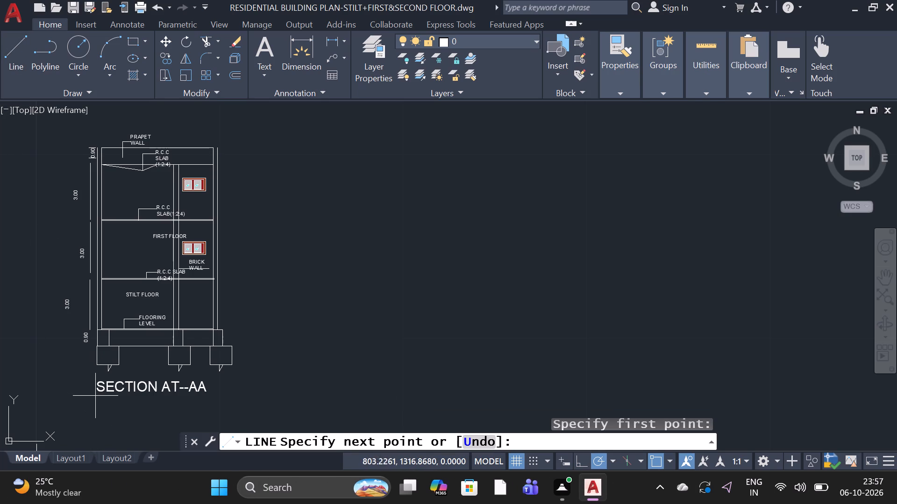
{"action": "left_click", "coordinate": [220, 400]}
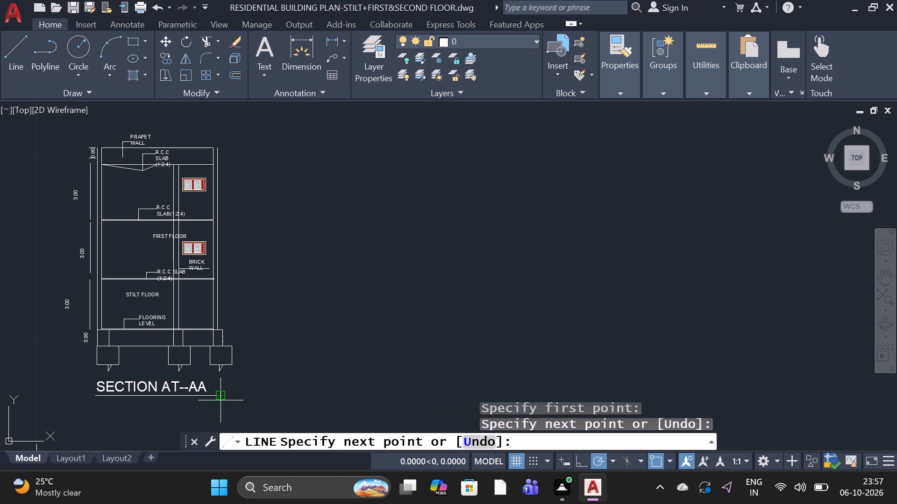
{"action": "key", "text": "space"}
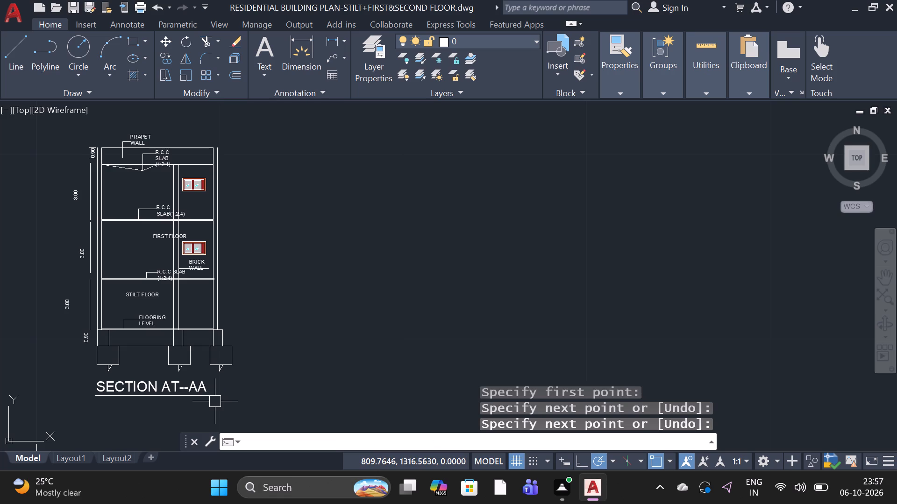
Draw a vertical line about 1.2 long in the empty area beside the section and continue the line chain to its midpoint.
{"action": "left_click", "coordinate": [23, 70]}
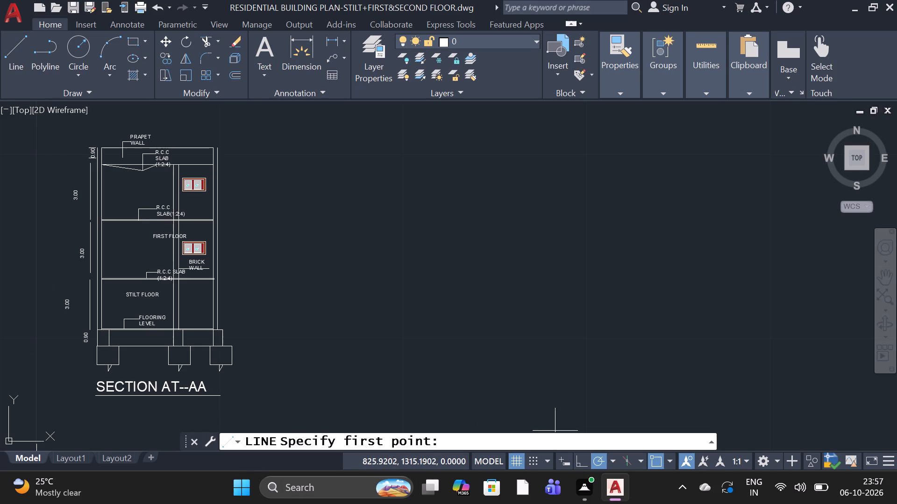
{"action": "left_click", "coordinate": [370, 308]}
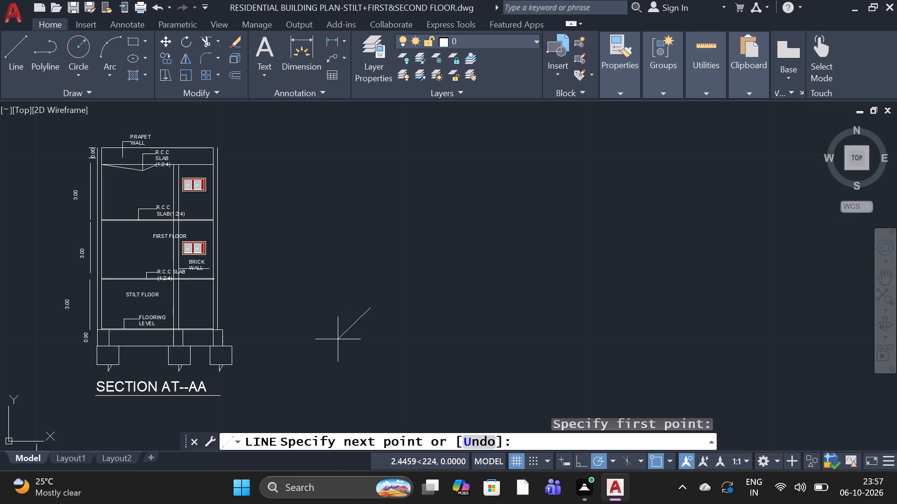
{"action": "left_click", "coordinate": [375, 329]}
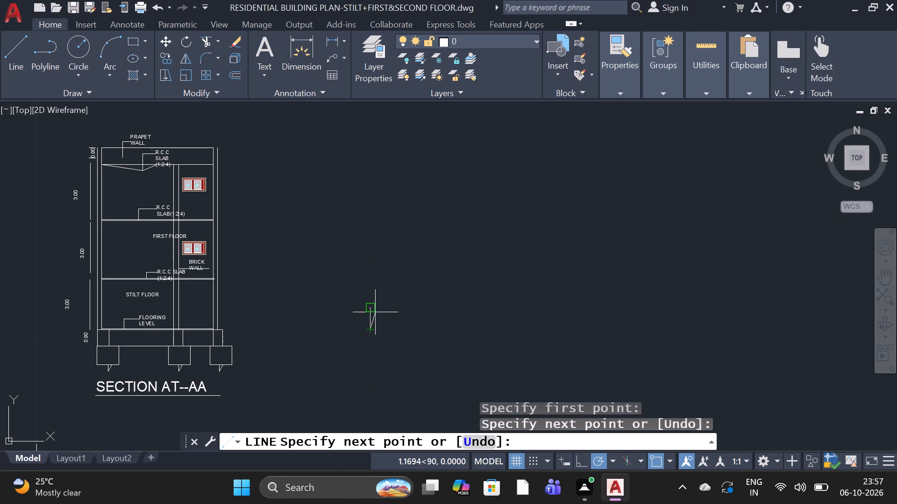
{"action": "left_click", "coordinate": [375, 313]}
{"action": "left_click", "coordinate": [376, 322]}
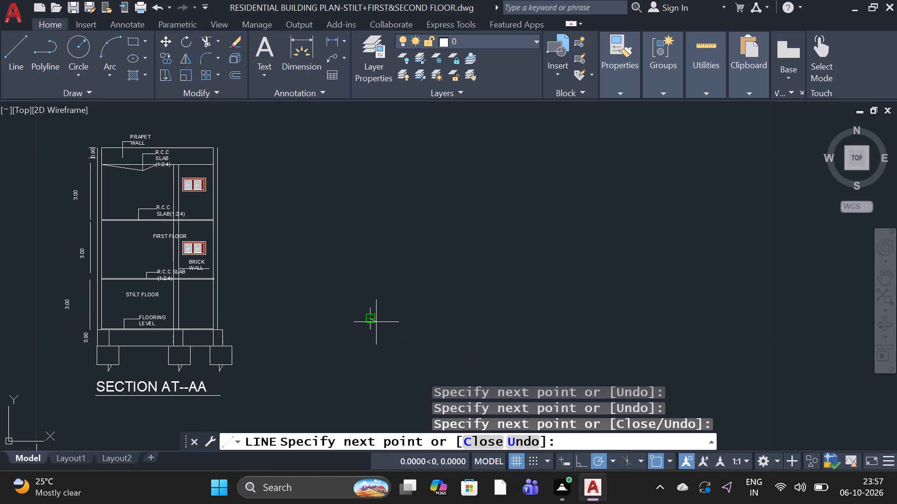
Draw an arrowhead outline around the vertical line: midpoint, lower-left corner, apex near the line's top, lower-right corner, and back to the midpoint.
{"action": "scroll", "coordinate": [375, 322], "scroll_direction": "up", "scroll_amount": 2}
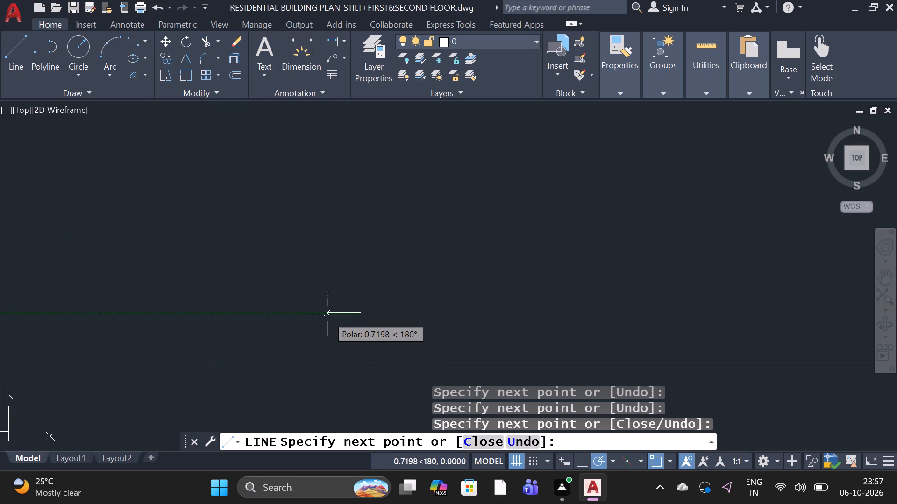
{"action": "left_click", "coordinate": [335, 327]}
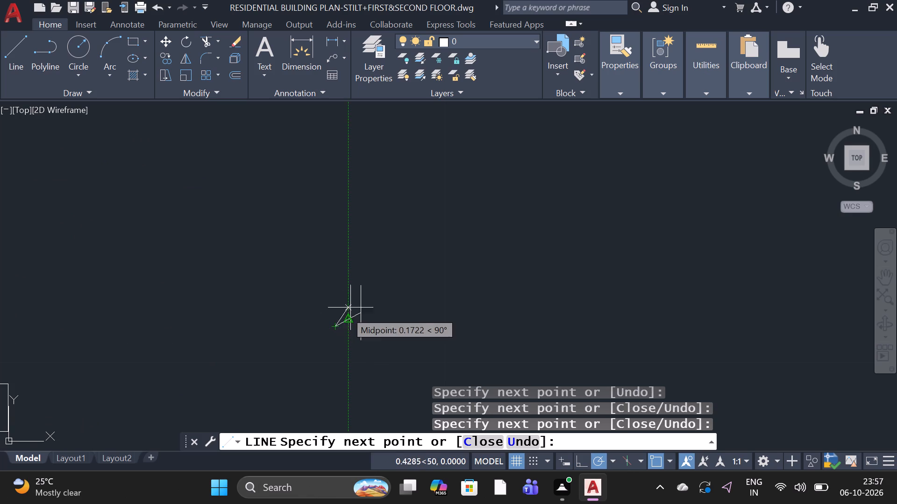
{"action": "left_click", "coordinate": [362, 297]}
{"action": "left_click", "coordinate": [378, 319]}
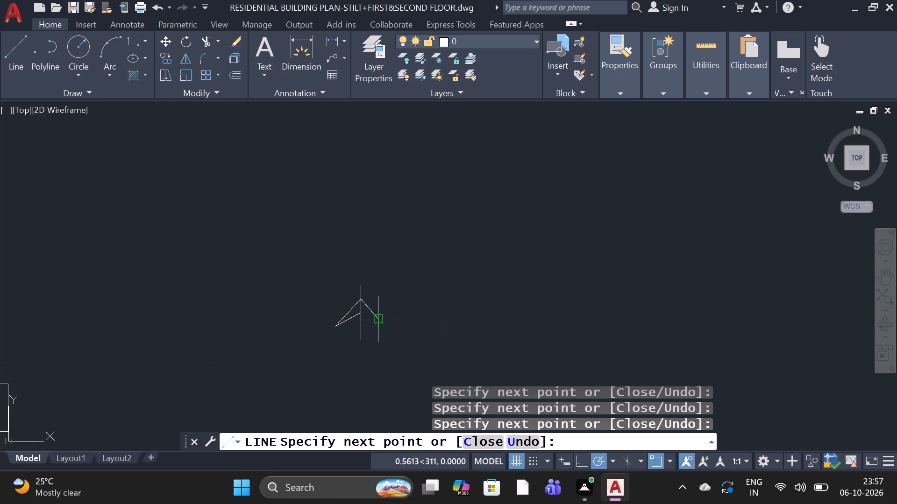
{"action": "left_click", "coordinate": [367, 316]}
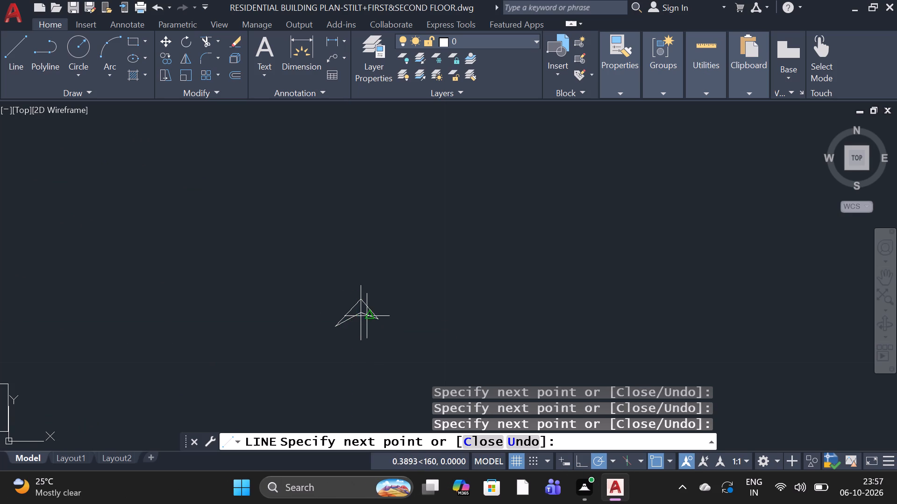
{"action": "left_click", "coordinate": [341, 333]}
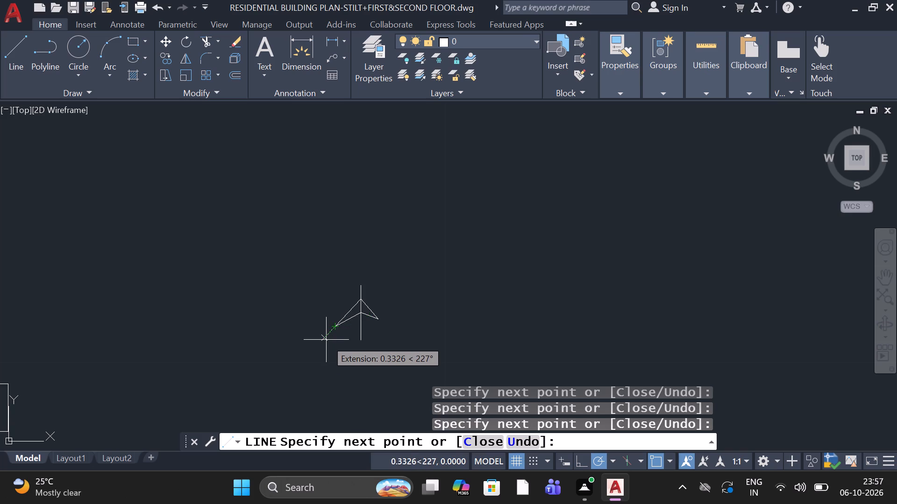
{"action": "key", "text": "space"}
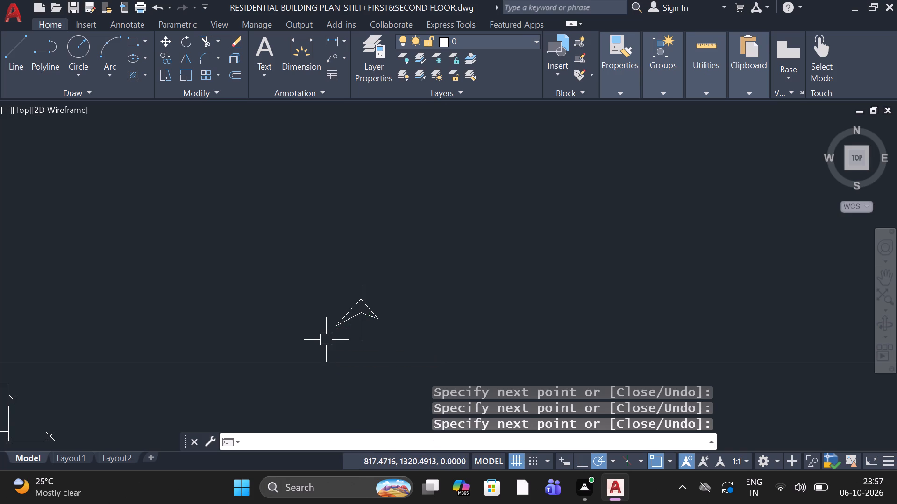
Add two short diagonal tail lines from the vertical line's midpoint, about 0.5 long down-left and about 0.4 long down-right.
{"action": "left_click", "coordinate": [23, 49]}
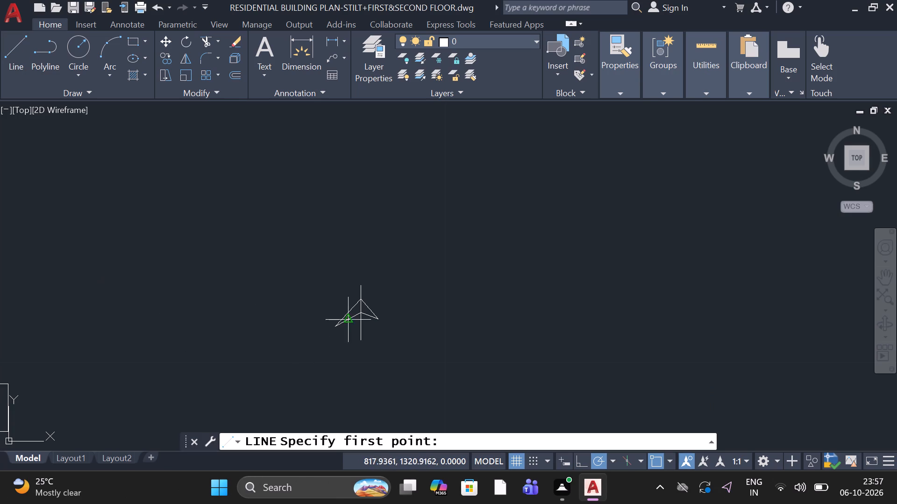
{"action": "left_click", "coordinate": [357, 314]}
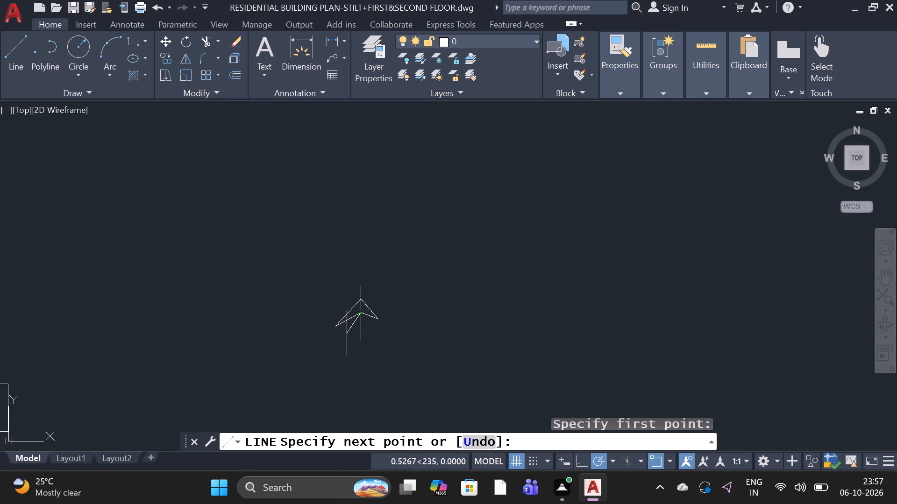
{"action": "left_click", "coordinate": [347, 333]}
{"action": "key", "text": "space"}
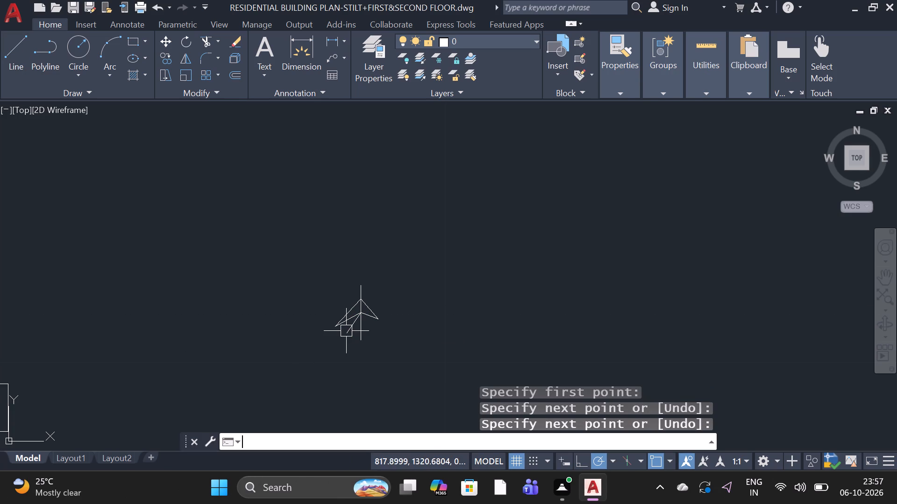
{"action": "left_click", "coordinate": [25, 55]}
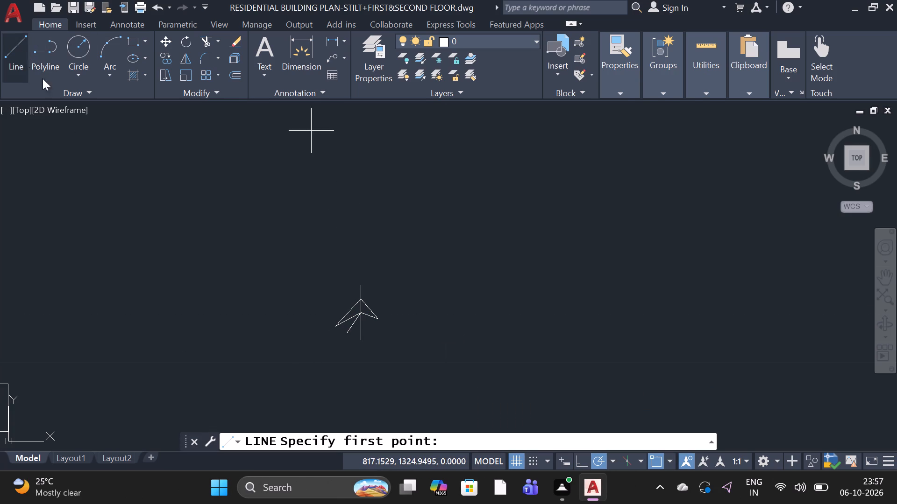
{"action": "left_click", "coordinate": [357, 316]}
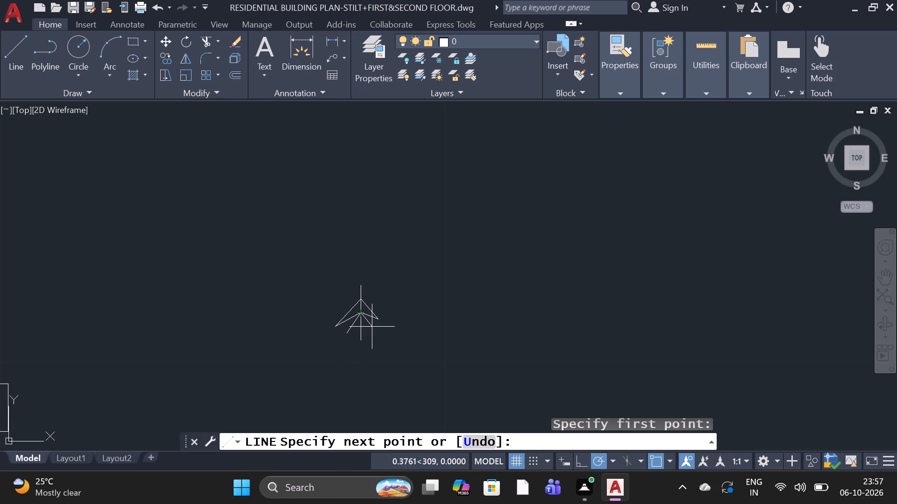
{"action": "left_click", "coordinate": [372, 327]}
{"action": "key", "text": "space"}
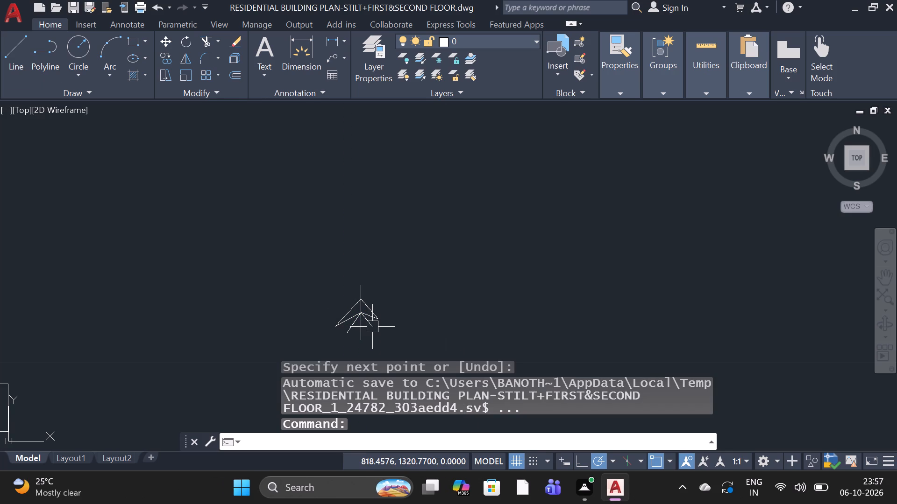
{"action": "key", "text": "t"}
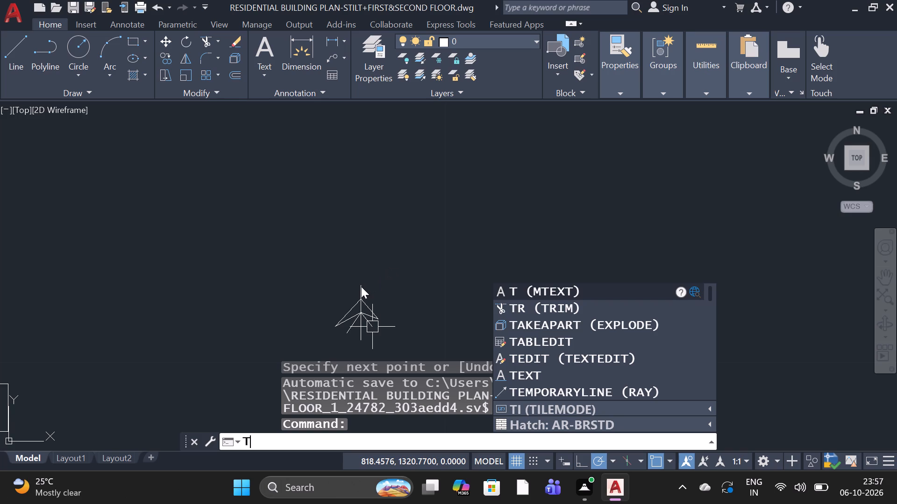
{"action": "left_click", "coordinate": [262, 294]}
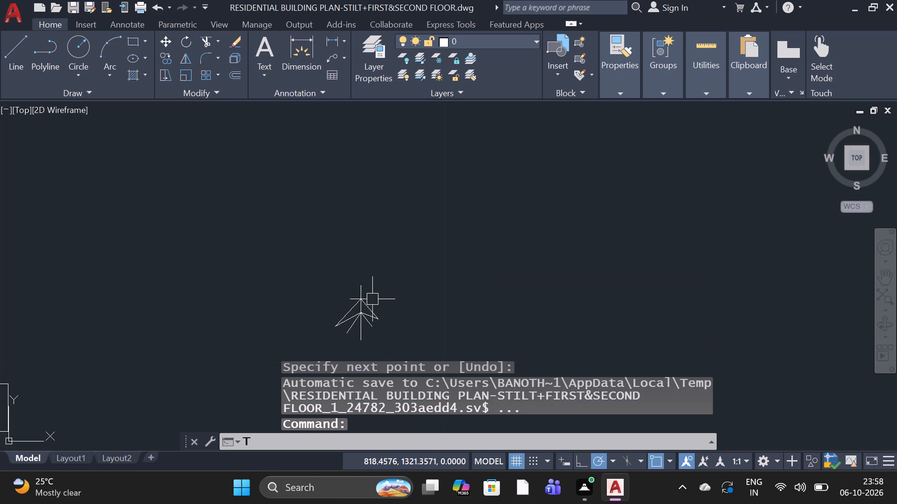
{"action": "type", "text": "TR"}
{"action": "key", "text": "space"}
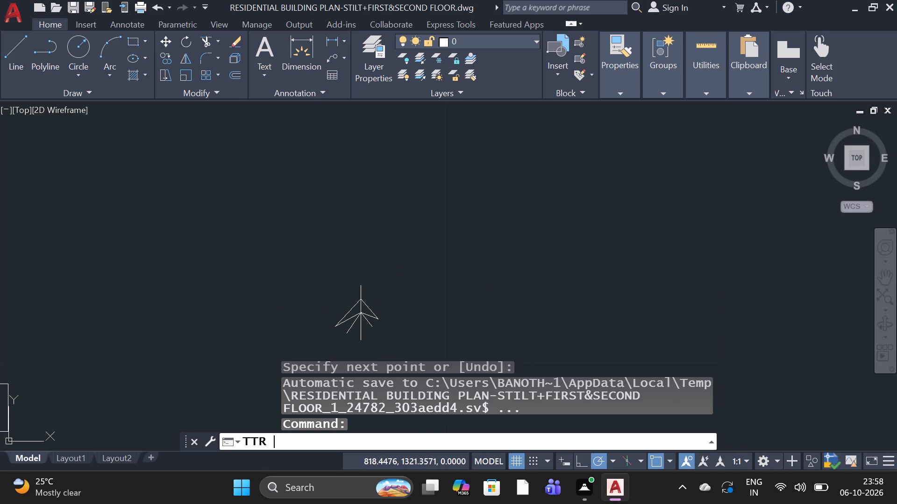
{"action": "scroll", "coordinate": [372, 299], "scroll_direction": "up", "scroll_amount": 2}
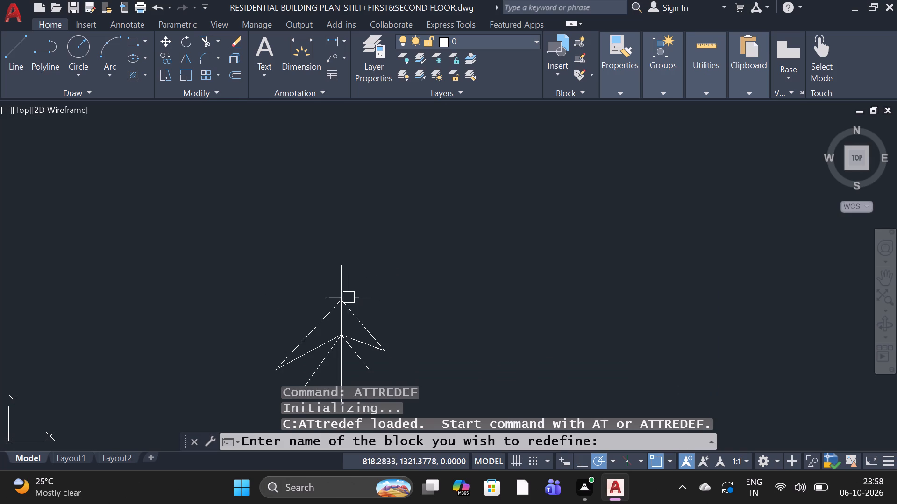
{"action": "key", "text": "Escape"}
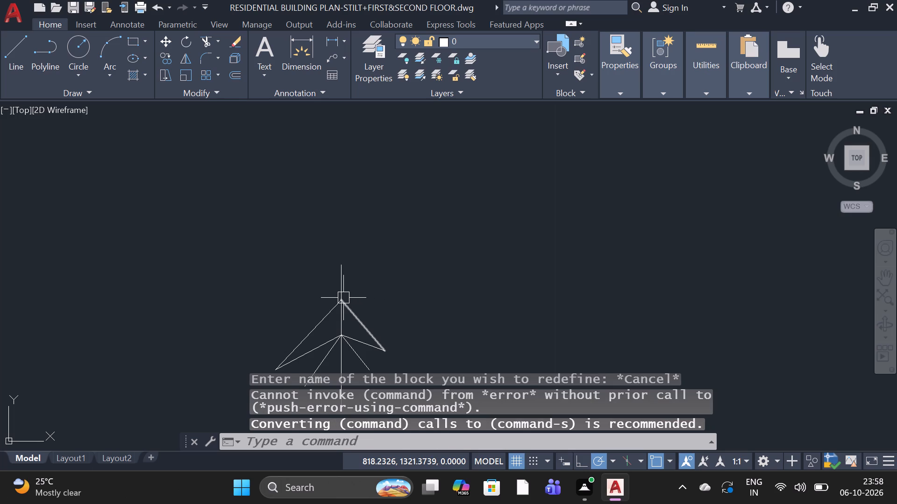
Trim off the part of the vertical line that projects above the arrow symbol's apex.
{"action": "type", "text": "TR"}
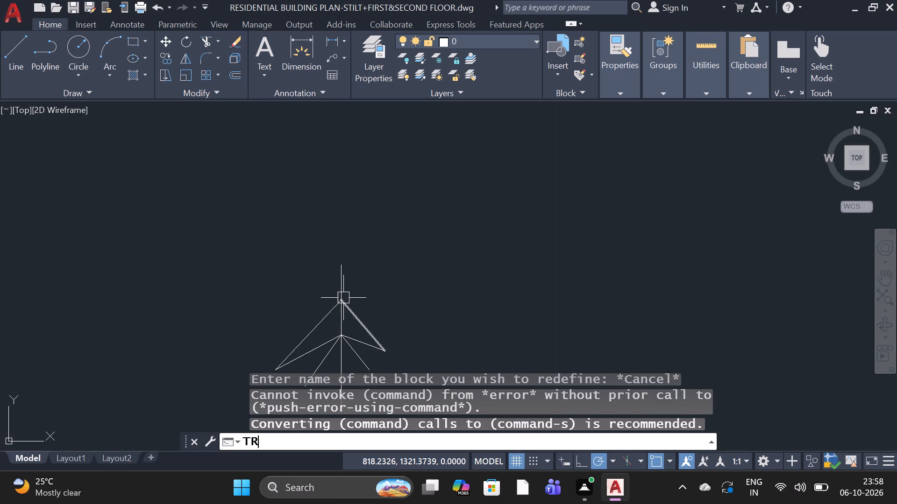
{"action": "key", "text": "space"}
{"action": "key", "text": "space"}
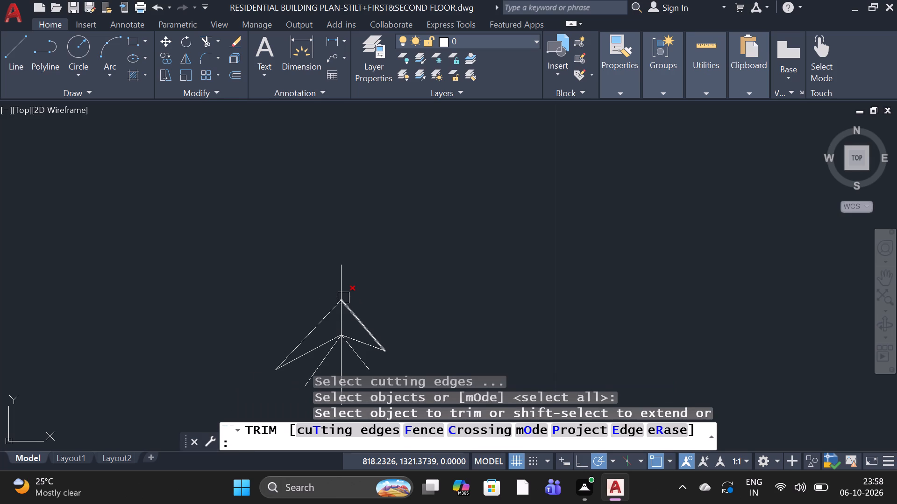
{"action": "left_click", "coordinate": [339, 287]}
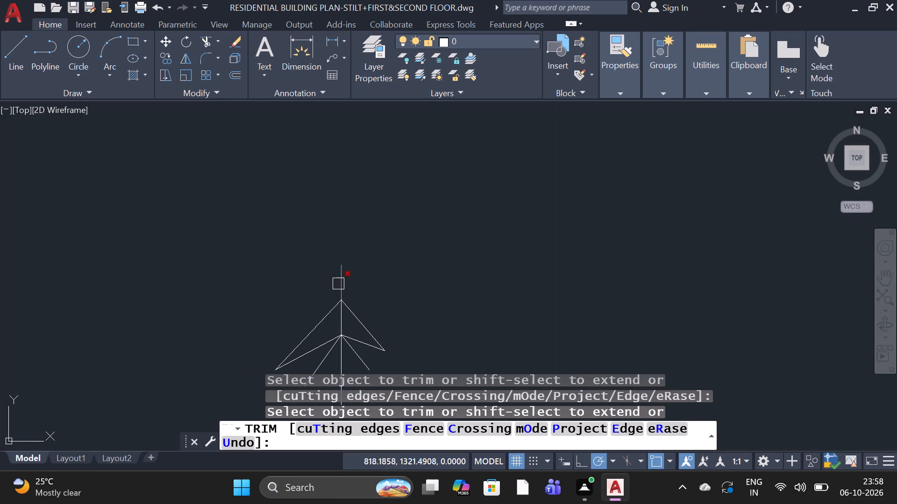
{"action": "left_click", "coordinate": [342, 284]}
{"action": "left_click", "coordinate": [340, 282]}
{"action": "scroll", "coordinate": [341, 247], "scroll_direction": "down", "scroll_amount": 2}
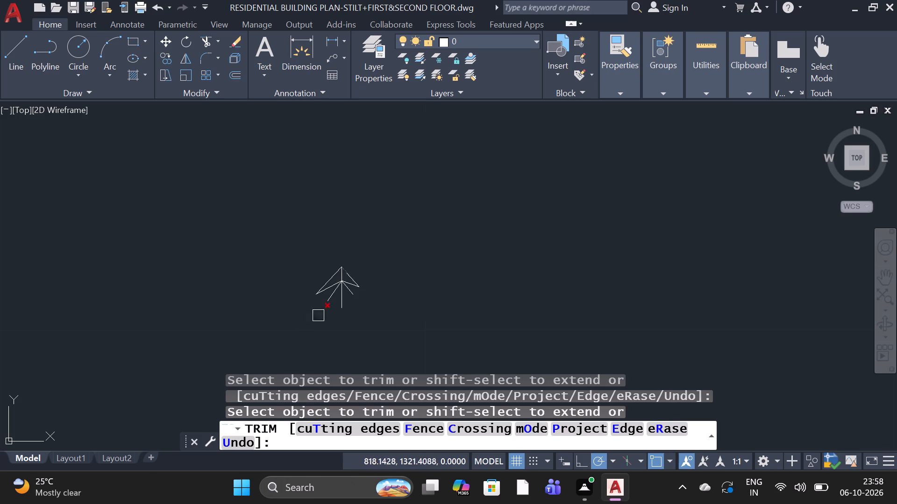
{"action": "scroll", "coordinate": [338, 322], "scroll_direction": "up", "scroll_amount": 3}
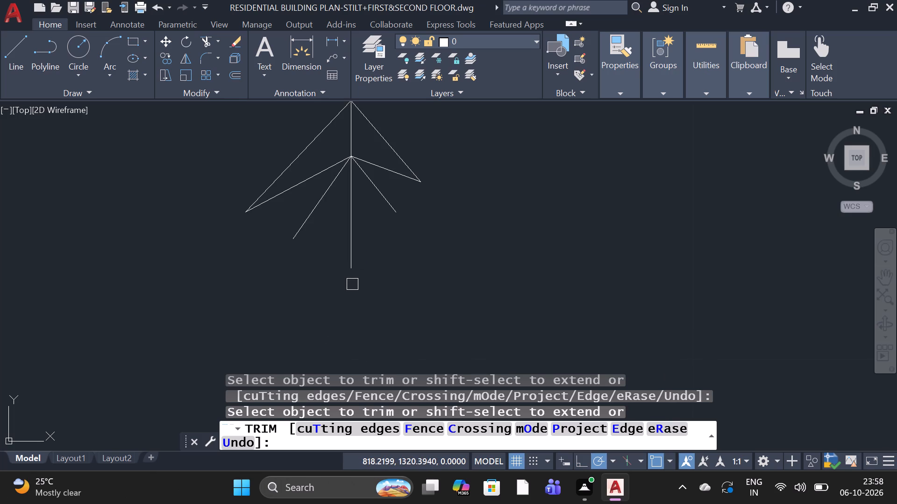
{"action": "key", "text": "Escape"}
{"action": "scroll", "coordinate": [335, 285], "scroll_direction": "down", "scroll_amount": 3}
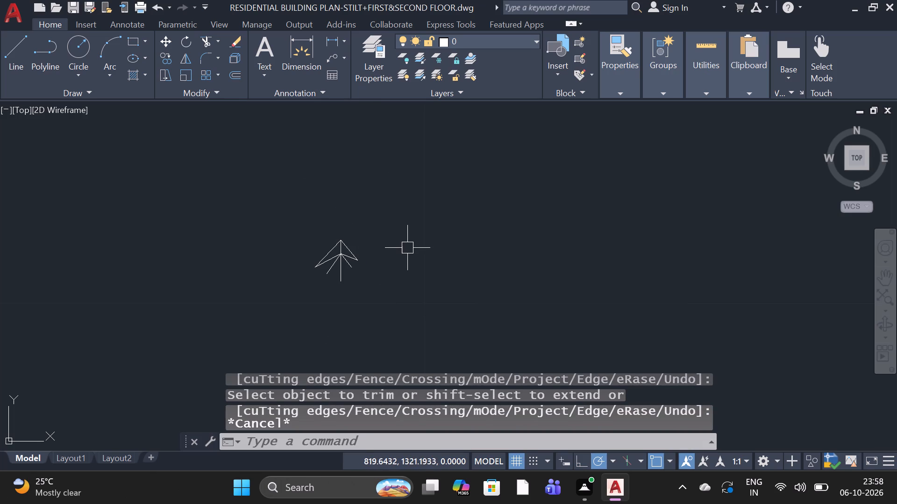
Add a steeper tail line at 290° from the arrow symbol's inner junction, drawn as two collinear segments.
{"action": "left_click", "coordinate": [14, 67]}
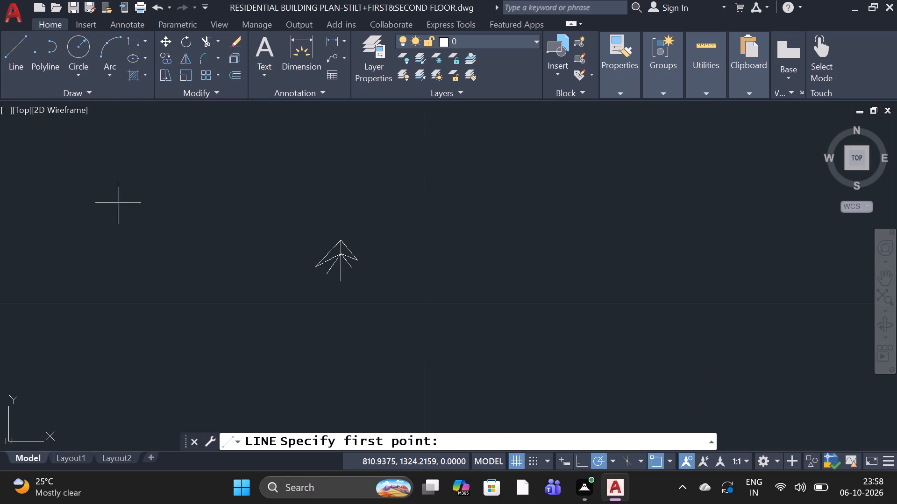
{"action": "scroll", "coordinate": [340, 262], "scroll_direction": "up", "scroll_amount": 2}
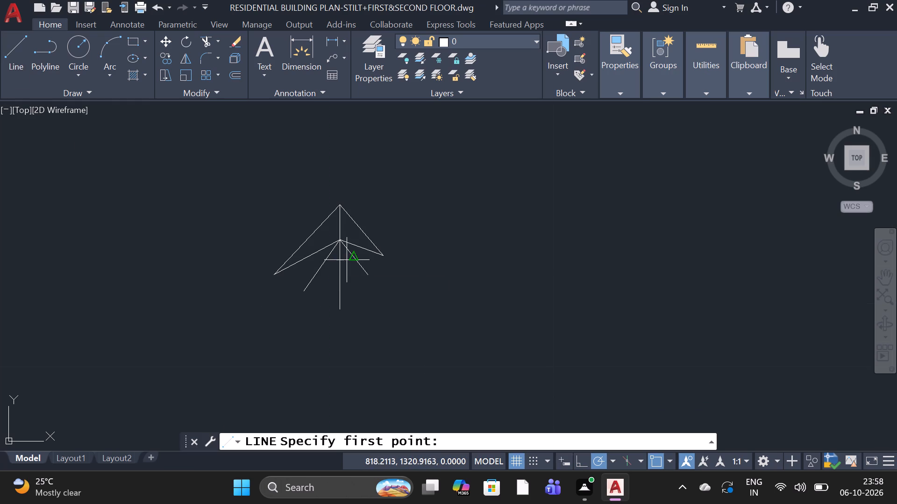
{"action": "left_click", "coordinate": [342, 247]}
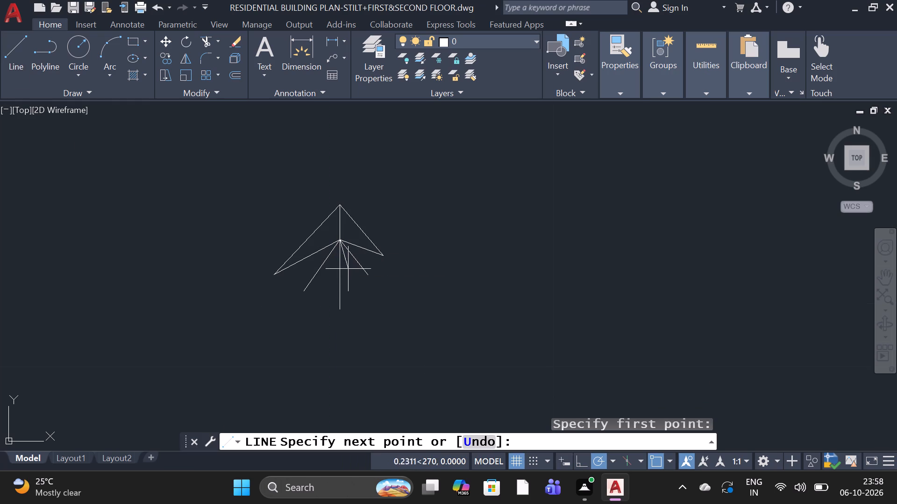
{"action": "left_click", "coordinate": [356, 287]}
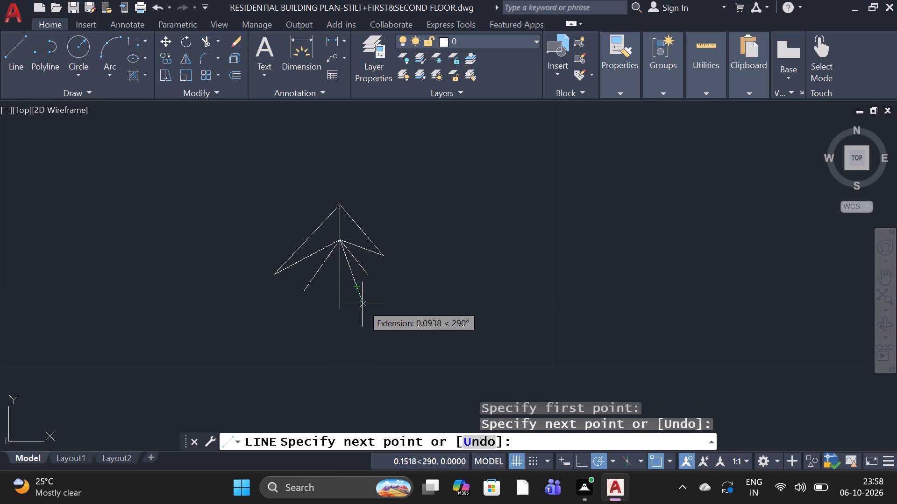
{"action": "left_click", "coordinate": [362, 304]}
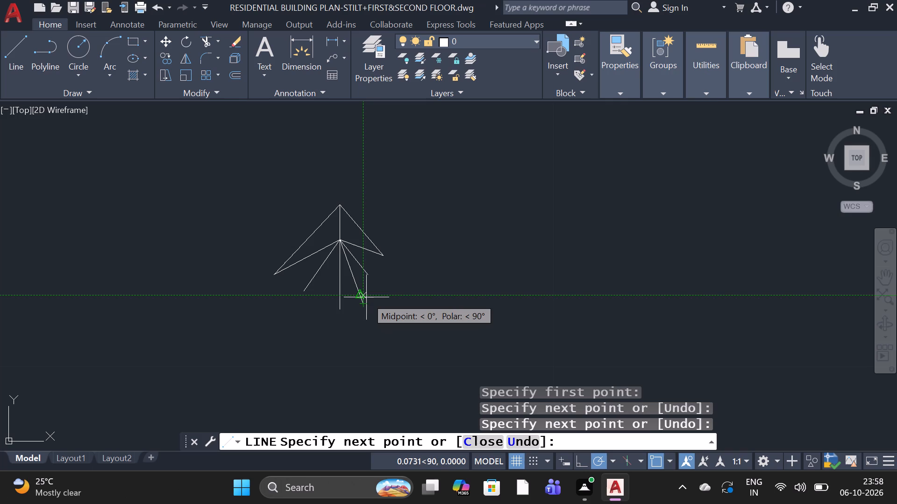
{"action": "key", "text": "space"}
{"action": "scroll", "coordinate": [366, 297], "scroll_direction": "down", "scroll_amount": 1}
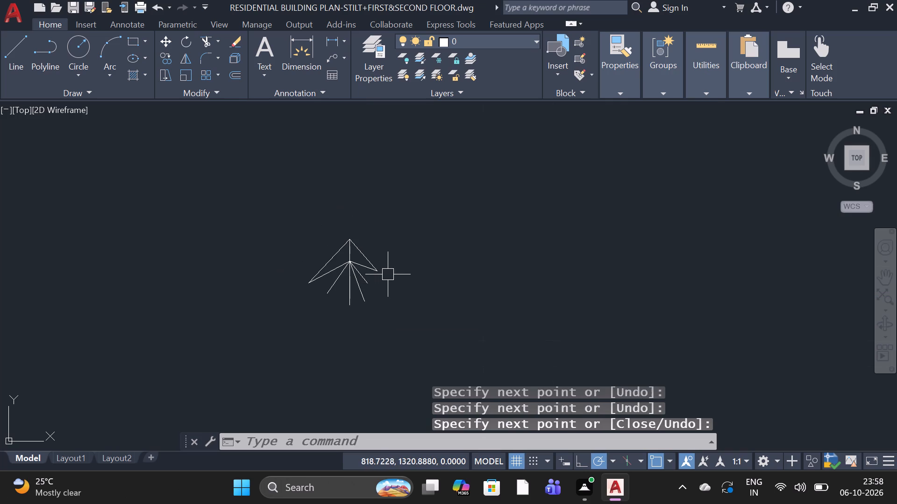
Copy the symbol by its apex to four points along the footings' top line: first footing, first gap, last footing's outer corner, and just beyond.
{"action": "type", "text": "CO"}
{"action": "key", "text": "space"}
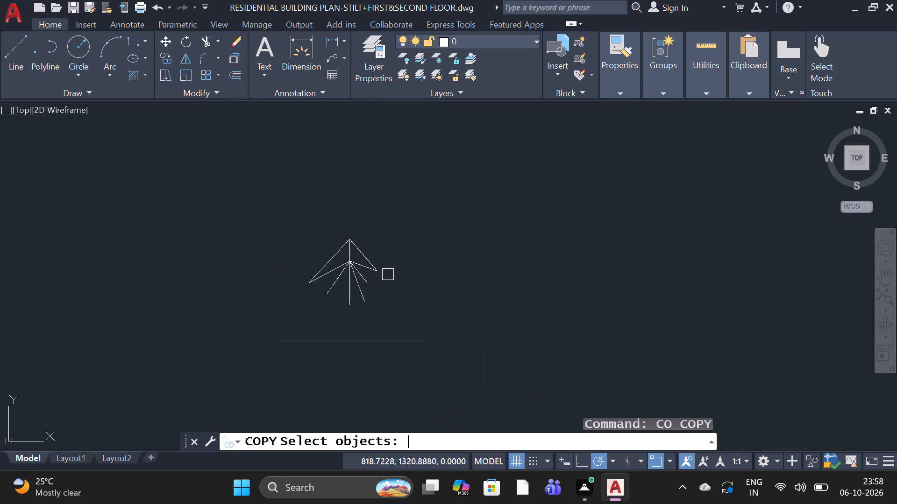
{"action": "left_click_drag", "start_coordinate": [399, 228], "coordinate": [404, 229]}
{"action": "left_click", "coordinate": [274, 324]}
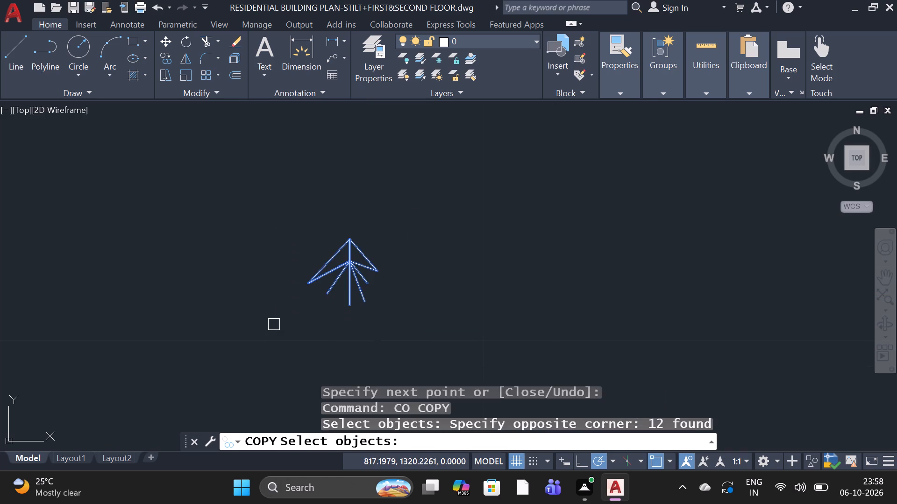
{"action": "key", "text": "space"}
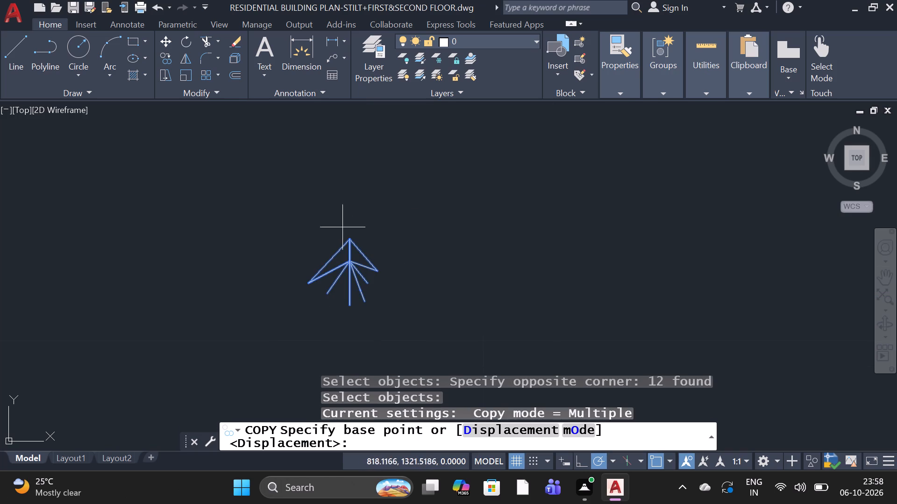
{"action": "left_click", "coordinate": [350, 243]}
{"action": "scroll", "coordinate": [188, 343], "scroll_direction": "down", "scroll_amount": 3}
{"action": "scroll", "coordinate": [100, 224], "scroll_direction": "down", "scroll_amount": 3}
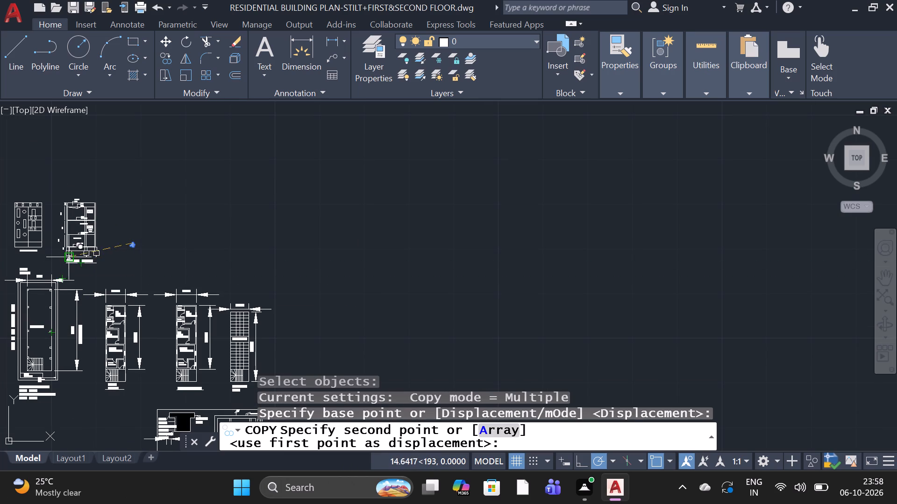
{"action": "scroll", "coordinate": [67, 259], "scroll_direction": "up", "scroll_amount": 5}
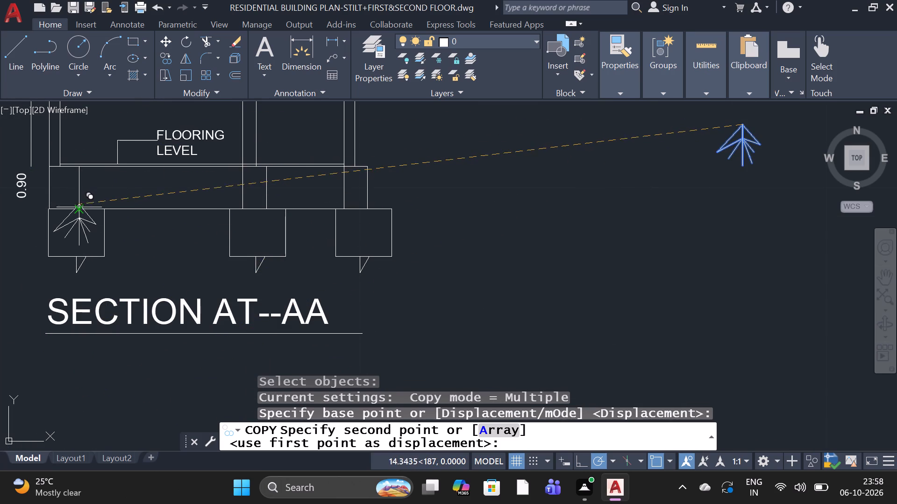
{"action": "left_click", "coordinate": [80, 209]}
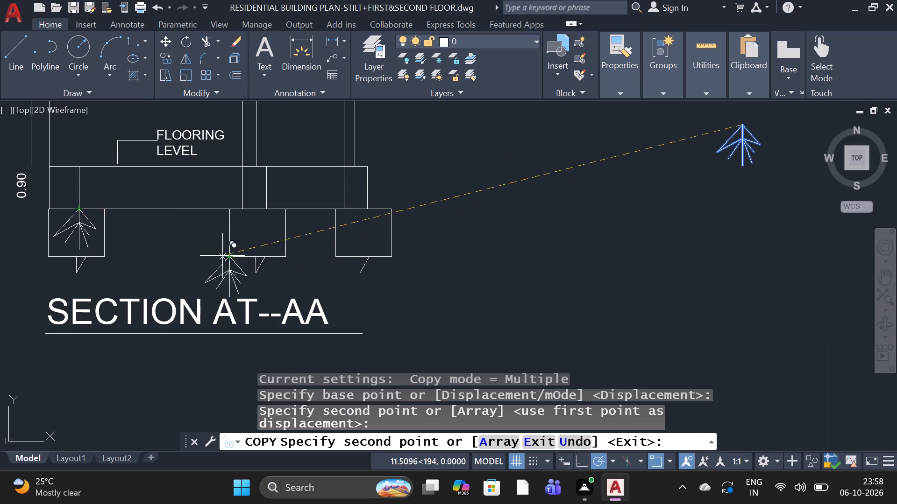
{"action": "left_click", "coordinate": [179, 213]}
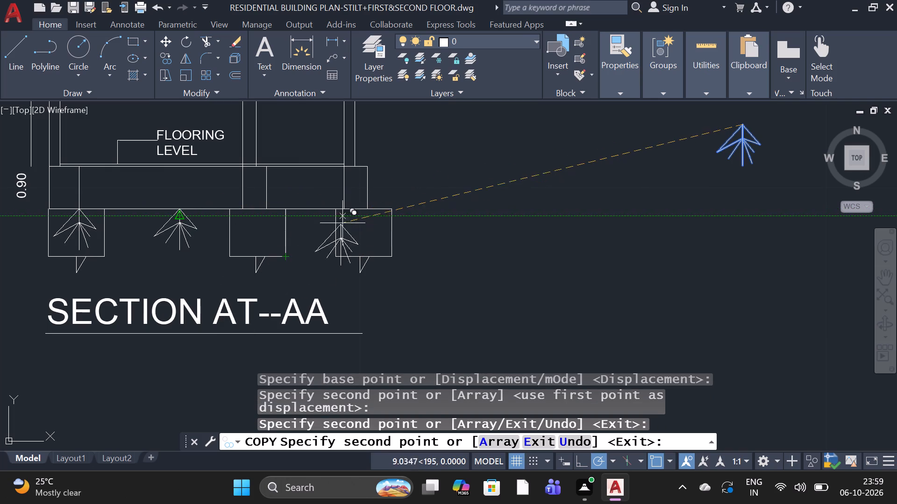
{"action": "left_click", "coordinate": [393, 205]}
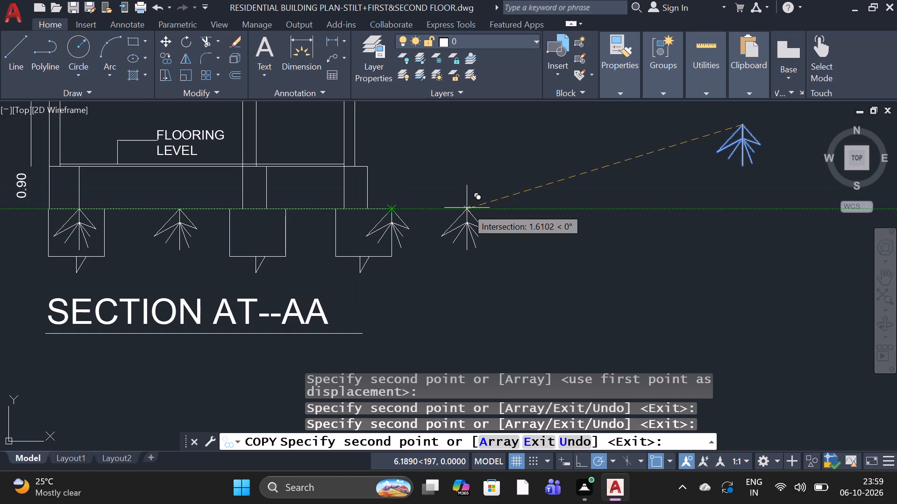
{"action": "left_click", "coordinate": [437, 211]}
{"action": "key", "text": "space"}
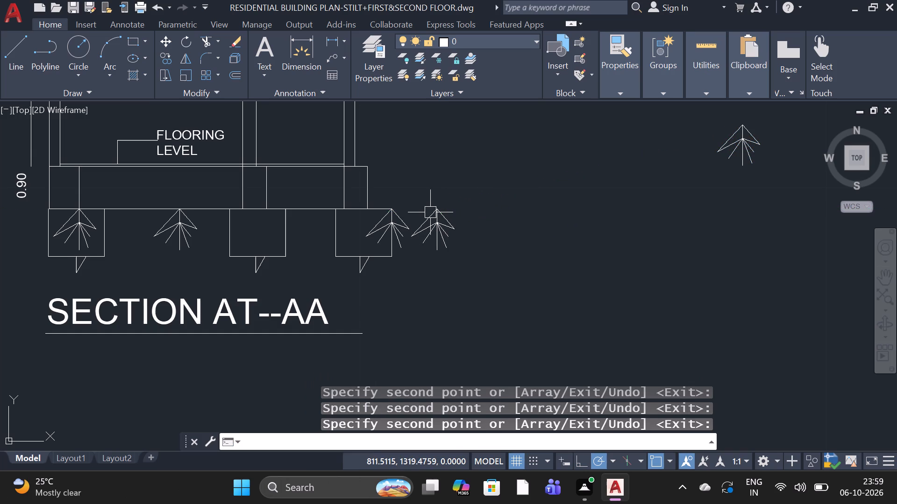
Erase the symbol copy at the last footing's outer top corner, including its leftover short tail segment.
{"action": "left_click", "coordinate": [383, 229]}
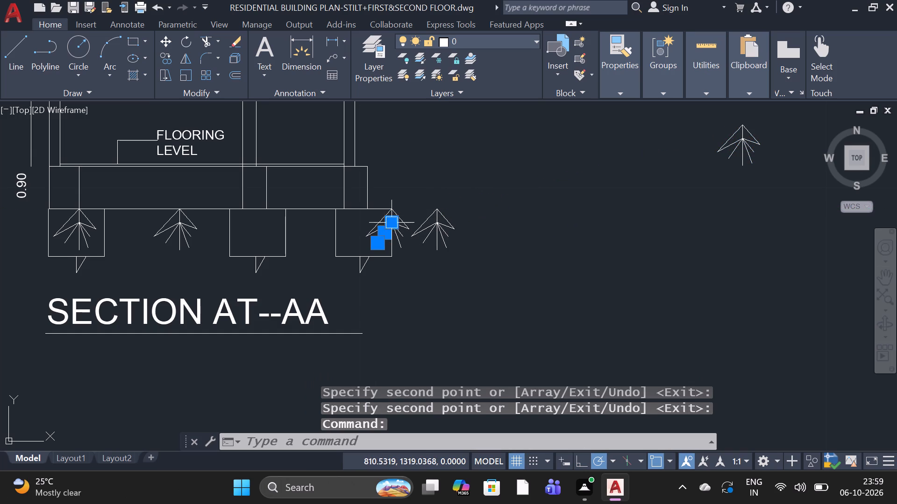
{"action": "scroll", "coordinate": [394, 229], "scroll_direction": "up", "scroll_amount": 3}
{"action": "left_click", "coordinate": [441, 165]}
{"action": "left_click", "coordinate": [365, 240]}
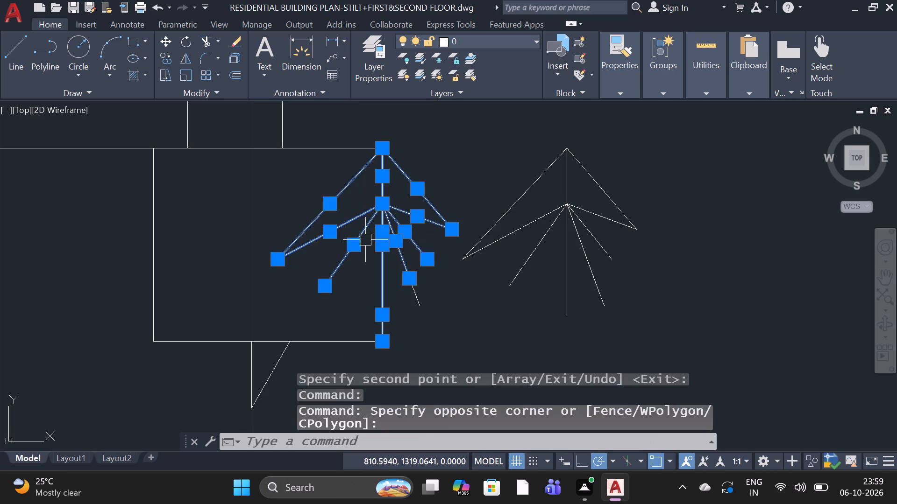
{"action": "key", "text": "Delete"}
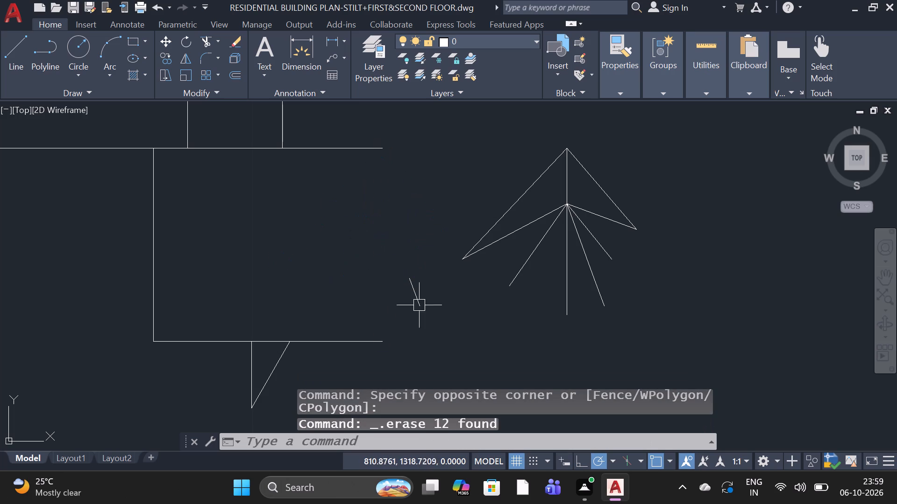
{"action": "left_click", "coordinate": [419, 313]}
{"action": "left_click", "coordinate": [399, 260]}
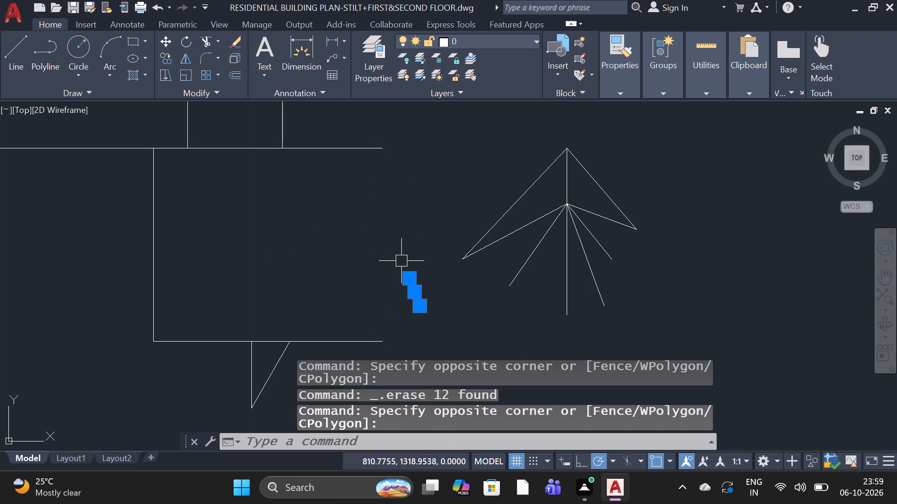
{"action": "key", "text": "Delete"}
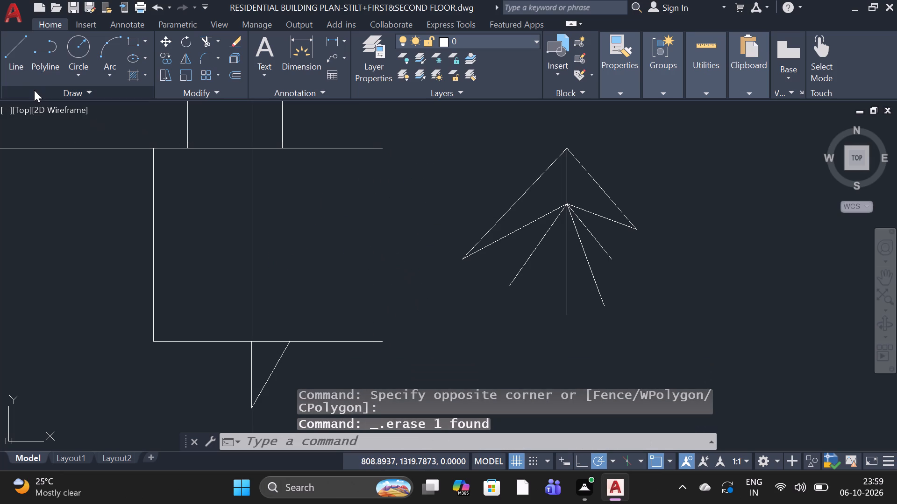
Redraw the last footing's missing outer edge as a vertical polyline from its top corner to its bottom corner.
{"action": "left_click", "coordinate": [29, 63]}
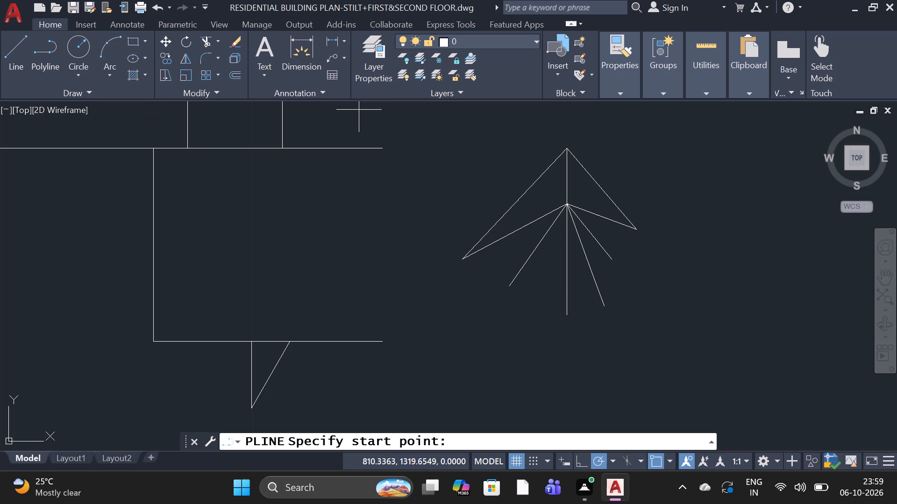
{"action": "left_click", "coordinate": [384, 147]}
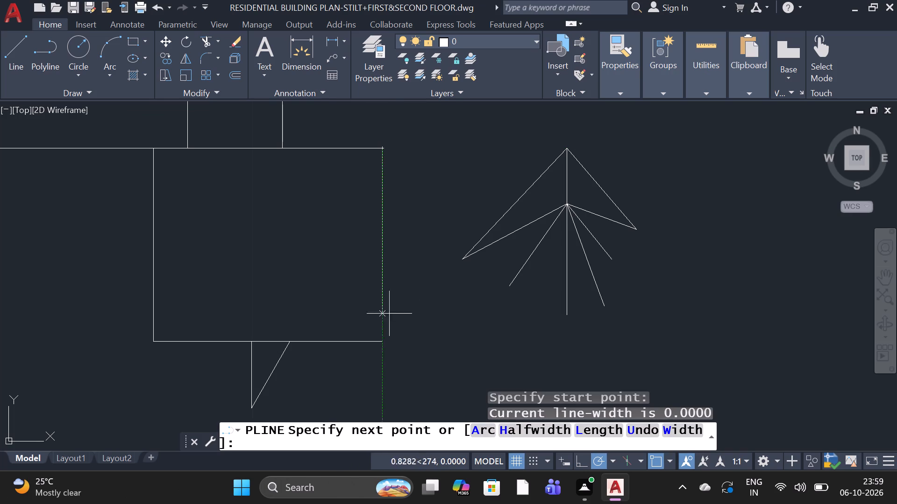
{"action": "left_click", "coordinate": [379, 338]}
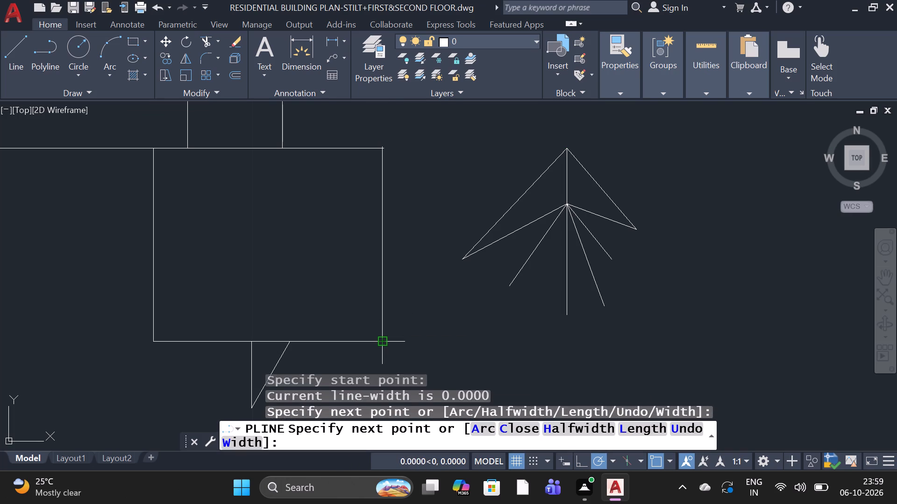
{"action": "key", "text": "space"}
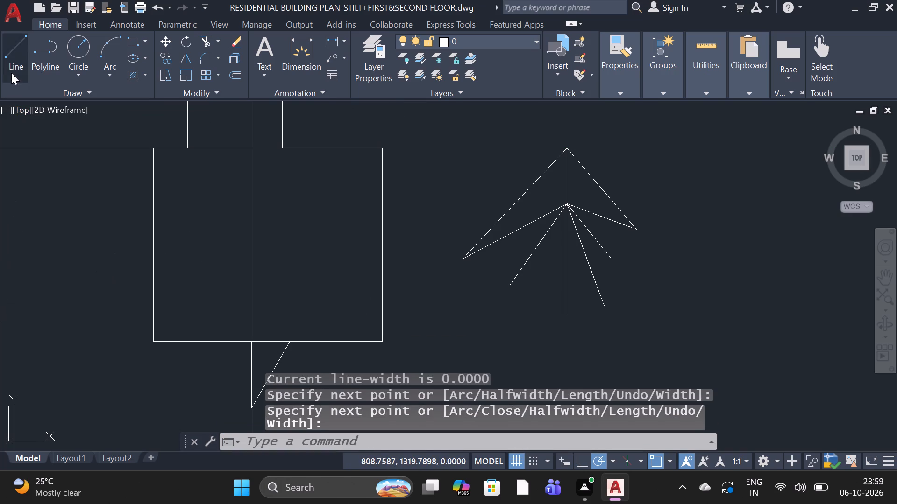
Draw a horizontal line from the last footing's outer top corner to just past the symbol beside it.
{"action": "left_click", "coordinate": [11, 72]}
{"action": "left_click", "coordinate": [387, 150]}
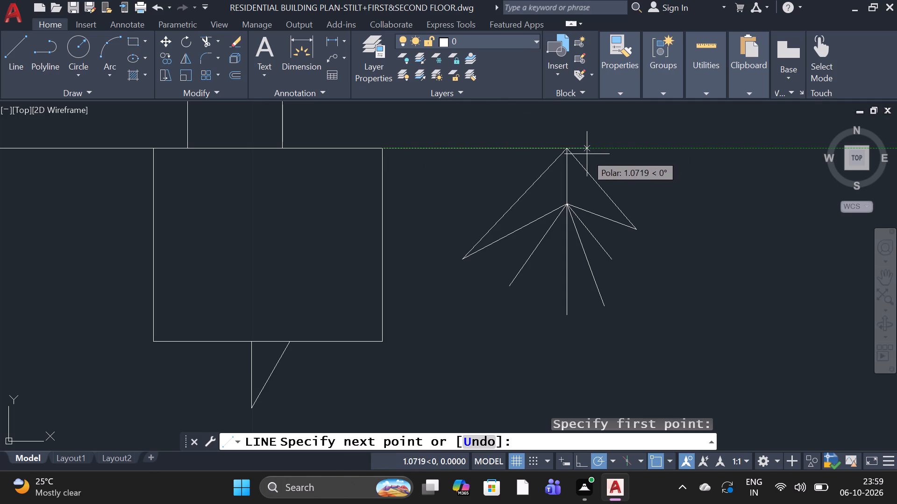
{"action": "left_click", "coordinate": [644, 148]}
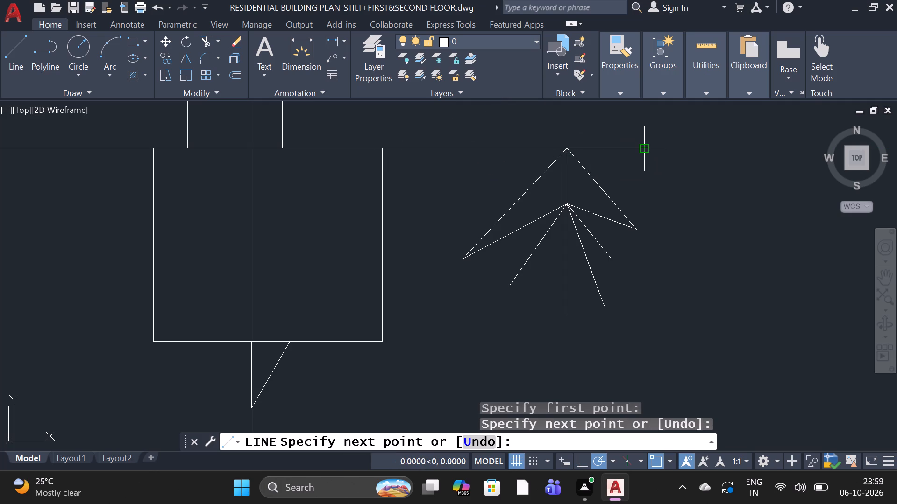
{"action": "key", "text": "space"}
Erase the leftover original arrow-like ground symbol standing apart from the section drawing.
{"action": "scroll", "coordinate": [131, 395], "scroll_direction": "down", "scroll_amount": 2}
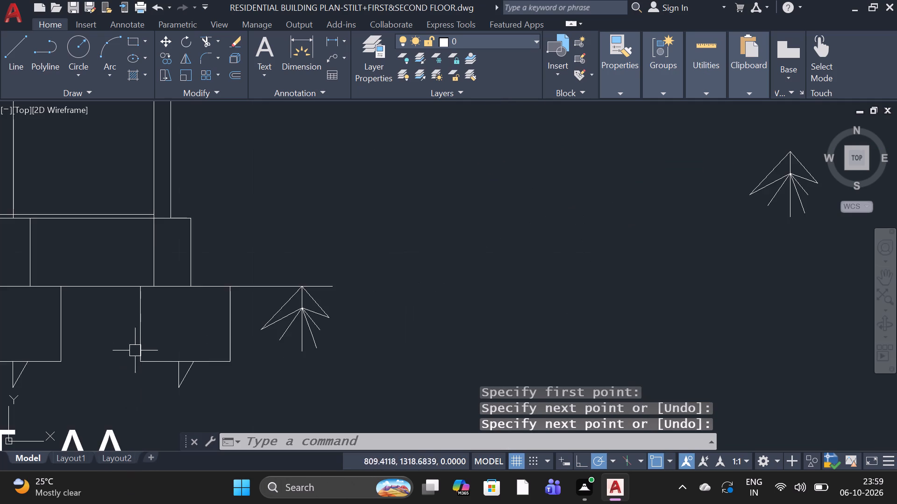
{"action": "scroll", "coordinate": [134, 362], "scroll_direction": "down", "scroll_amount": 1}
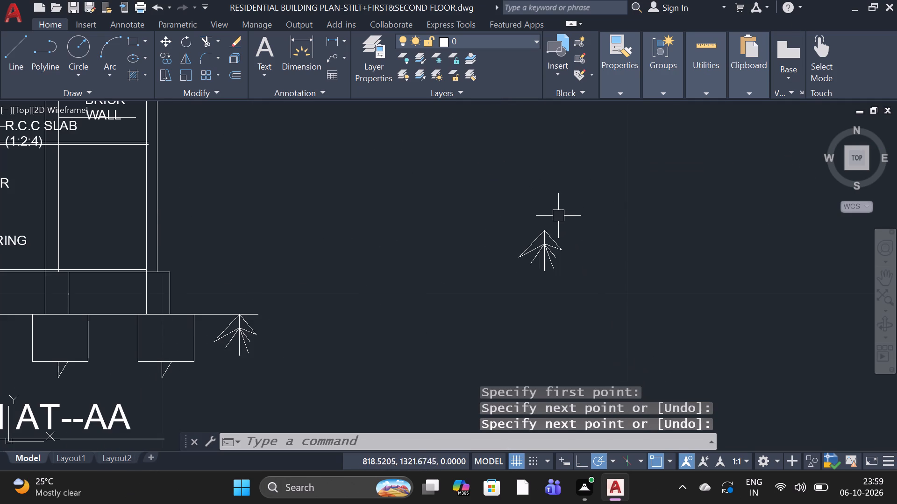
{"action": "left_click_drag", "start_coordinate": [572, 207], "coordinate": [577, 207]}
{"action": "left_click", "coordinate": [484, 313]}
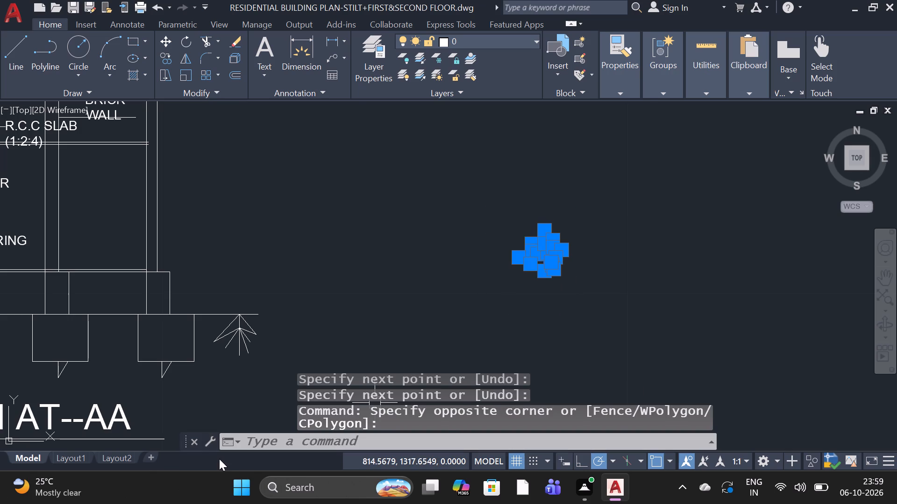
{"action": "key", "text": "Delete"}
Examine the whole section drawing alongside the neighbouring elevation and floor plans for anything still missing.
{"action": "scroll", "coordinate": [219, 459], "scroll_direction": "down", "scroll_amount": 1}
{"action": "scroll", "coordinate": [199, 397], "scroll_direction": "down", "scroll_amount": 2}
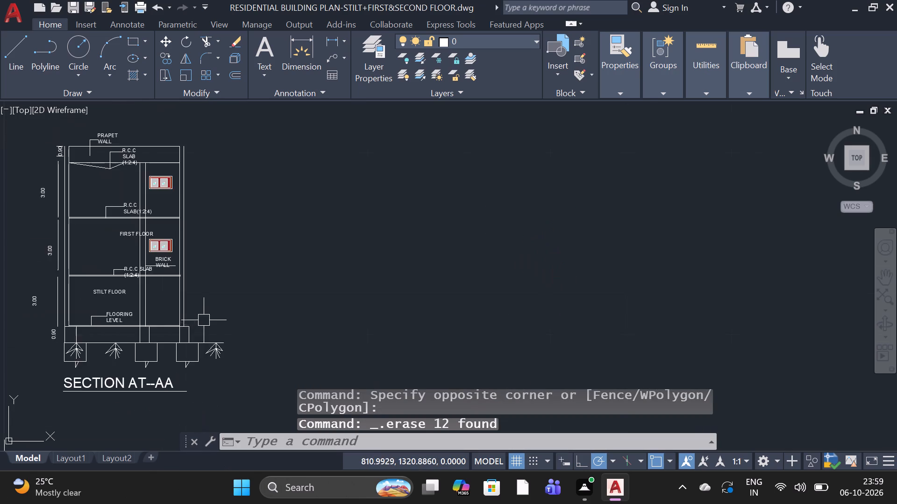
{"action": "scroll", "coordinate": [204, 329], "scroll_direction": "down", "scroll_amount": 1}
{"action": "scroll", "coordinate": [192, 369], "scroll_direction": "up", "scroll_amount": 1}
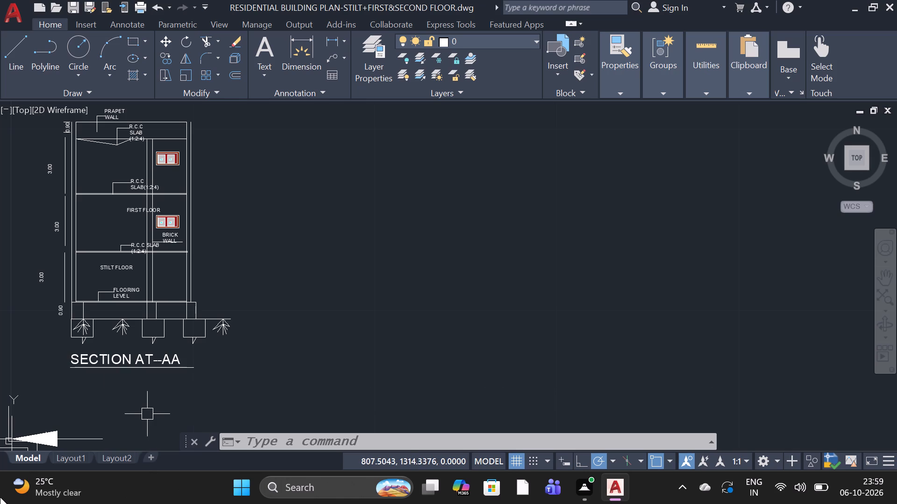
{"action": "scroll", "coordinate": [153, 338], "scroll_direction": "down", "scroll_amount": 3}
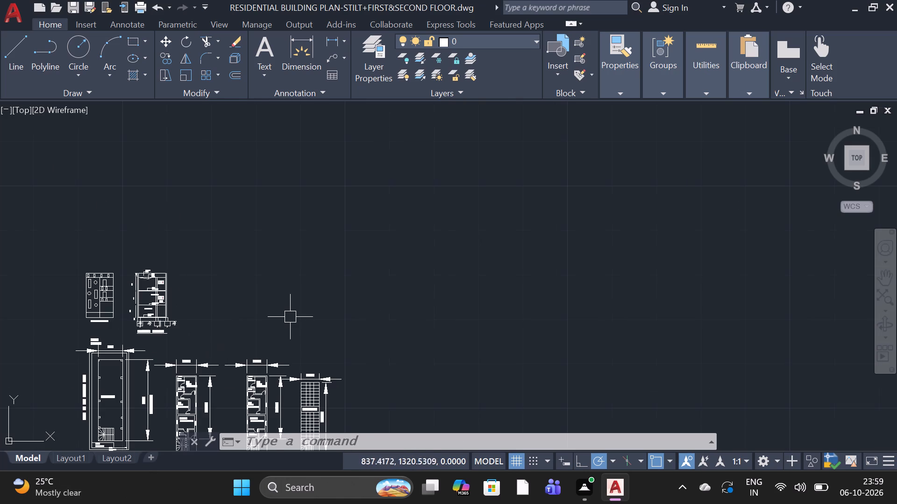
{"action": "scroll", "coordinate": [291, 316], "scroll_direction": "up", "scroll_amount": 1}
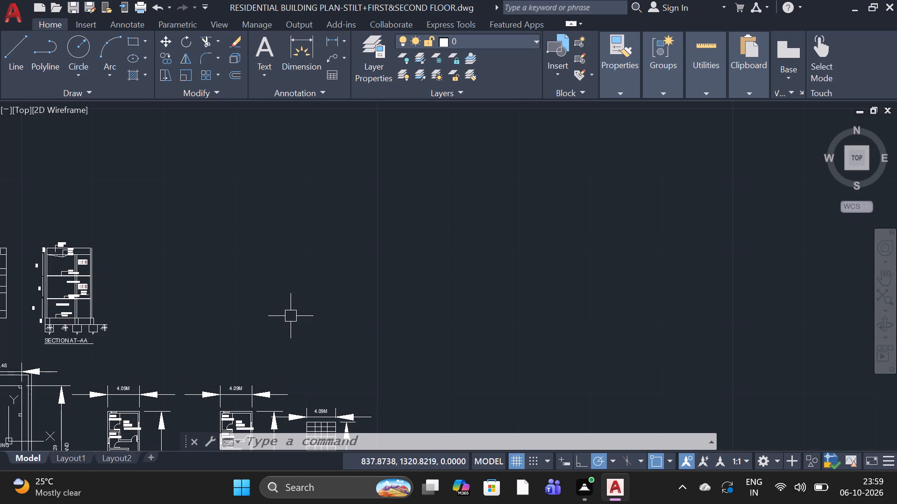
{"action": "scroll", "coordinate": [35, 262], "scroll_direction": "up", "scroll_amount": 2}
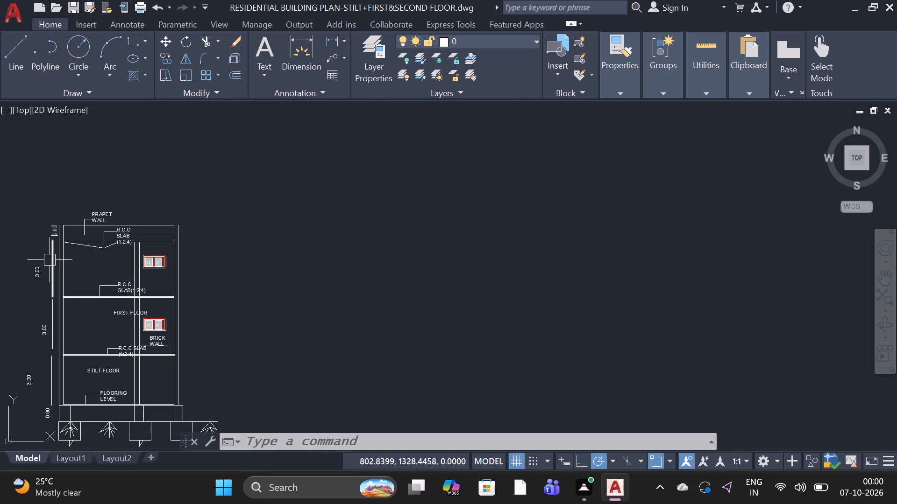
{"action": "scroll", "coordinate": [50, 260], "scroll_direction": "down", "scroll_amount": 1}
Add the multiline text "SECOND FLOOR" at height 0.2 in the section's top storey, below the roof slab.
{"action": "scroll", "coordinate": [75, 257], "scroll_direction": "up", "scroll_amount": 3}
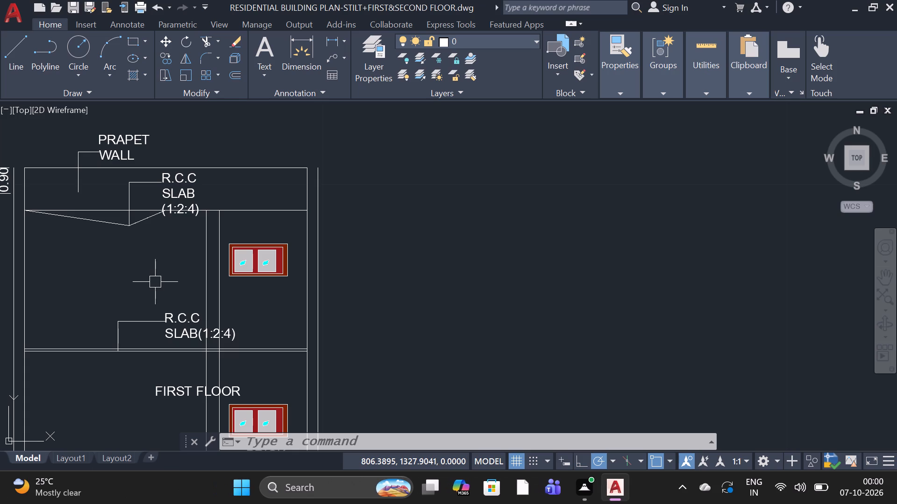
{"action": "scroll", "coordinate": [126, 355], "scroll_direction": "down", "scroll_amount": 1}
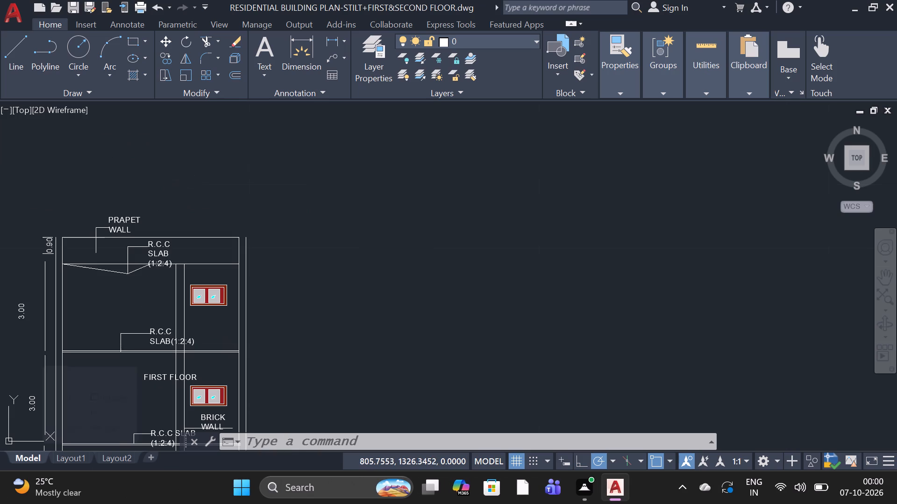
{"action": "scroll", "coordinate": [111, 296], "scroll_direction": "up", "scroll_amount": 2}
{"action": "type", "text": "T"}
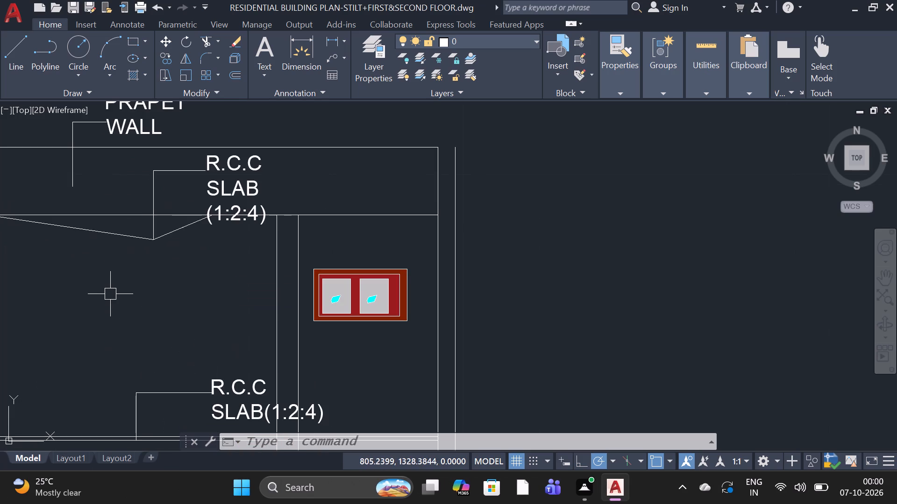
{"action": "key", "text": "space"}
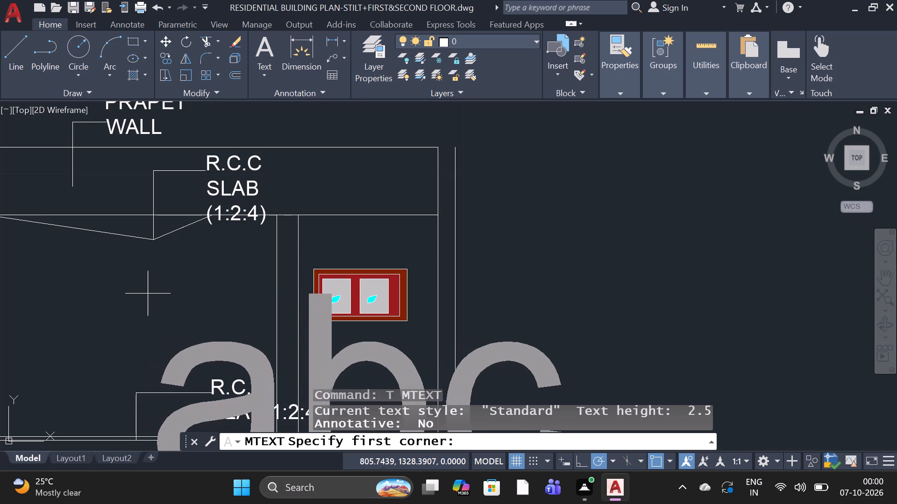
{"action": "scroll", "coordinate": [163, 293], "scroll_direction": "down", "scroll_amount": 2}
{"action": "scroll", "coordinate": [131, 285], "scroll_direction": "up", "scroll_amount": 2}
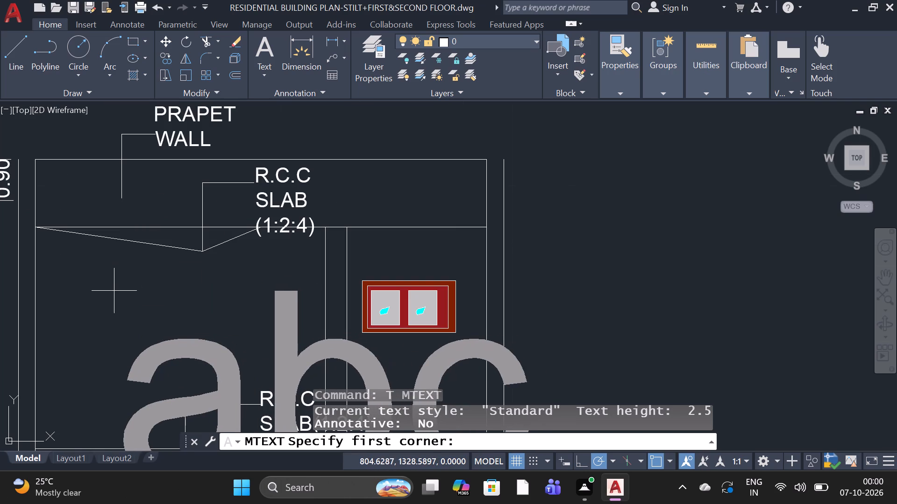
{"action": "left_click", "coordinate": [95, 263]}
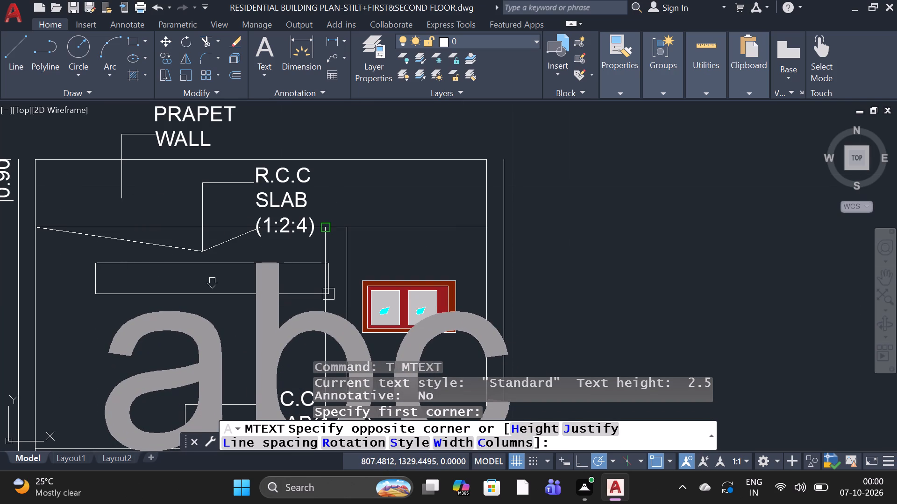
{"action": "left_click", "coordinate": [328, 294]}
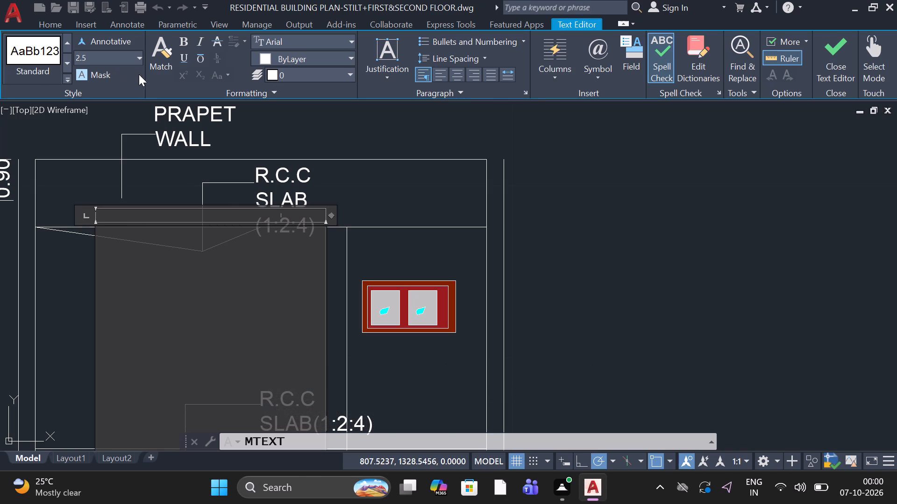
{"action": "left_click", "coordinate": [140, 55]}
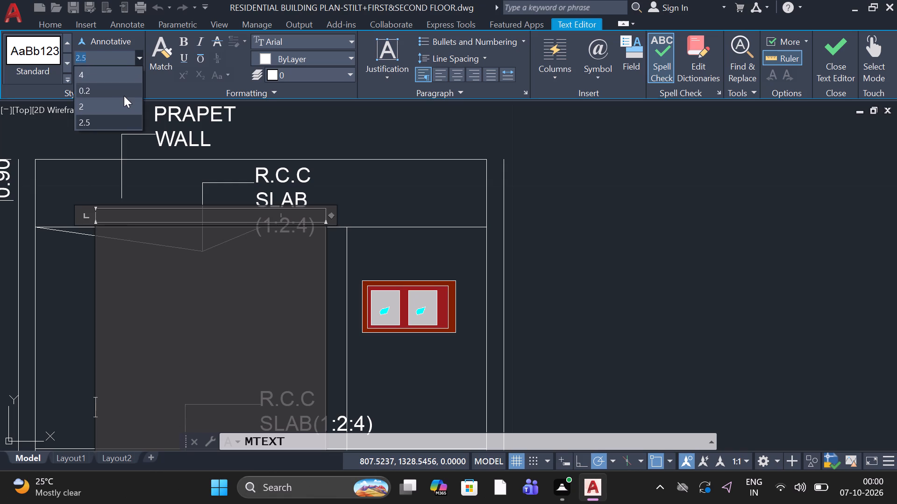
{"action": "left_click", "coordinate": [124, 96]}
{"action": "key", "text": "Return"}
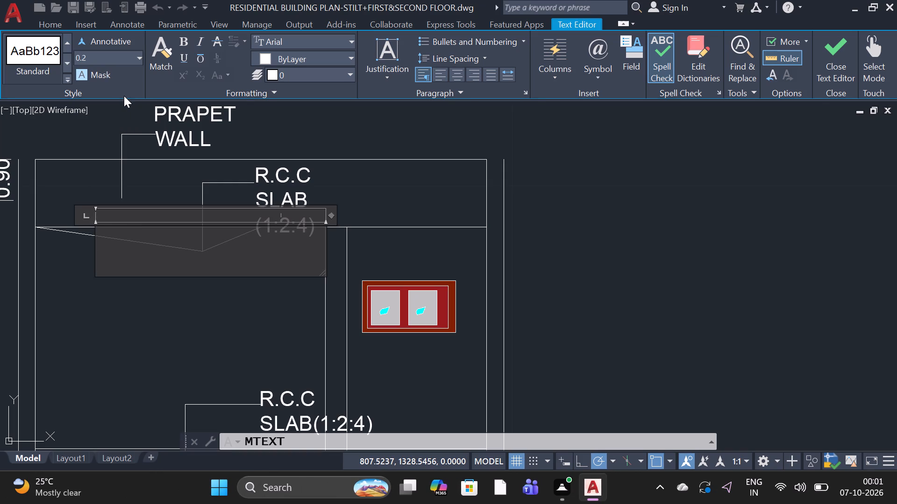
{"action": "type", "text": "SE"}
{"action": "type", "text": "COND"}
{"action": "key", "text": "space"}
{"action": "type", "text": "FLOO"}
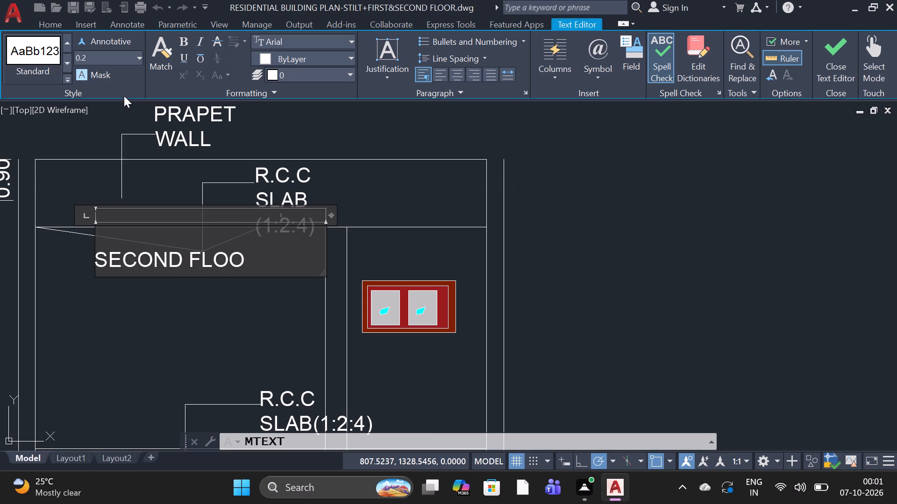
{"action": "key", "text": "r"}
{"action": "left_click", "coordinate": [148, 362]}
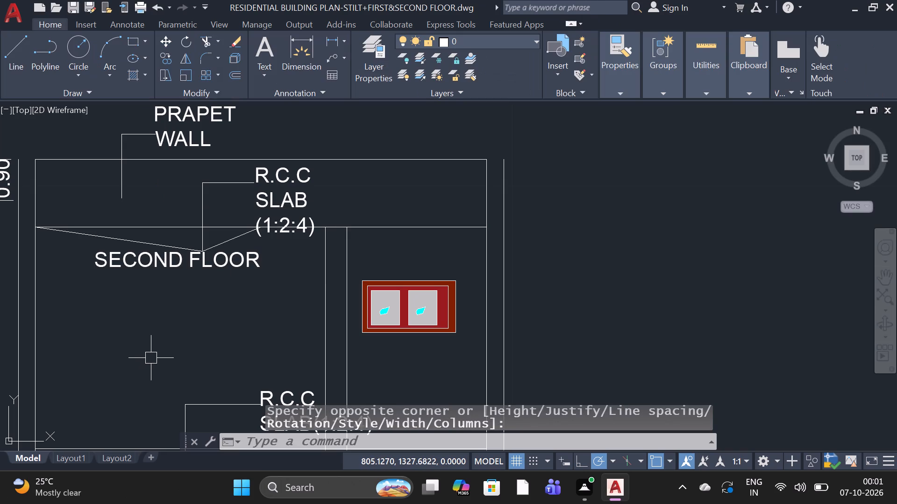
Move the "SECOND FLOOR" label down to the middle of its storey, clear of the roof slab's sloping lines.
{"action": "left_click", "coordinate": [158, 266]}
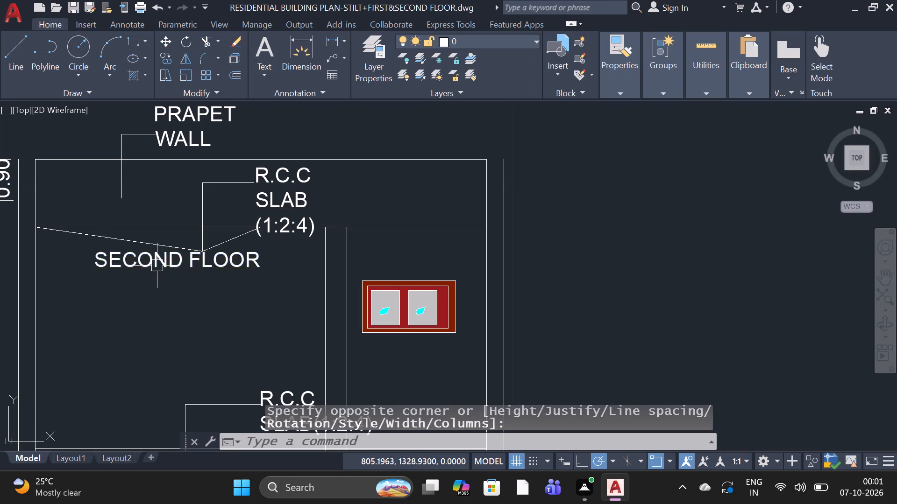
{"action": "left_click", "coordinate": [91, 227]}
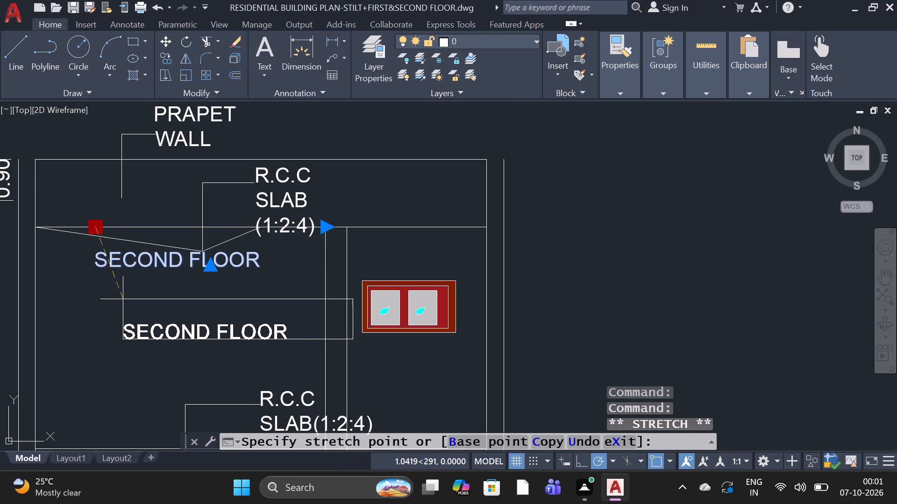
{"action": "left_click", "coordinate": [140, 288]}
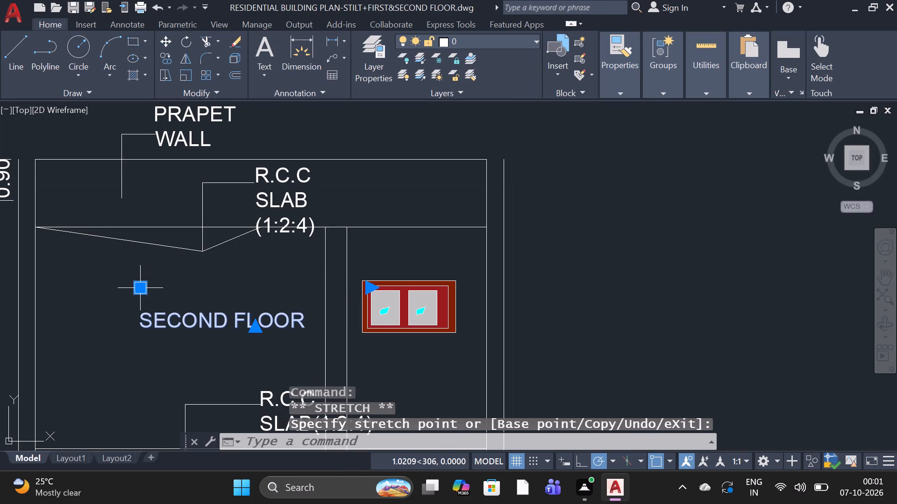
{"action": "key", "text": "Escape"}
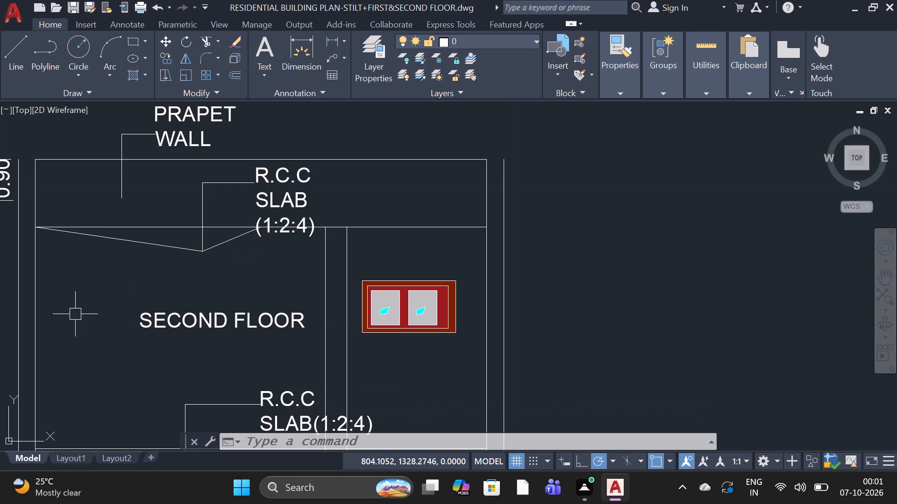
Review the section drawing from parapet to footings, checking its floor labels, slab notes and ground symbols.
{"action": "scroll", "coordinate": [151, 289], "scroll_direction": "down", "scroll_amount": 2}
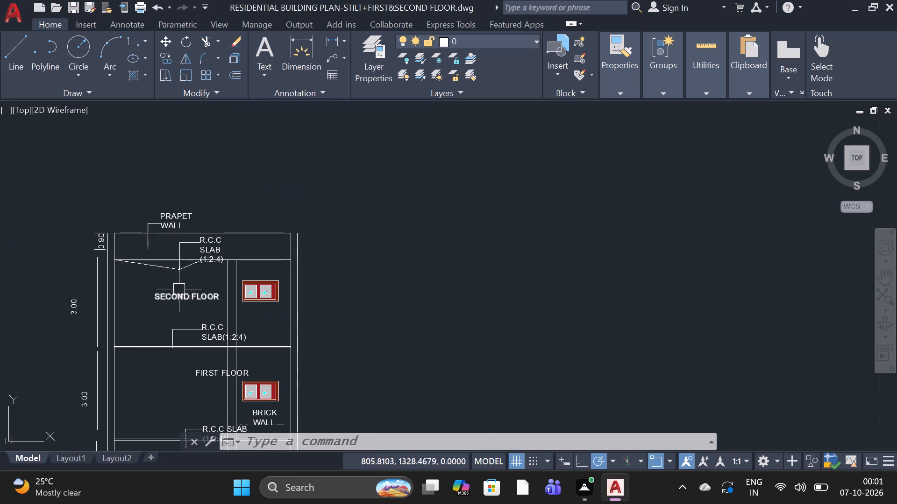
{"action": "scroll", "coordinate": [191, 308], "scroll_direction": "down", "scroll_amount": 2}
{"action": "scroll", "coordinate": [185, 438], "scroll_direction": "up", "scroll_amount": 2}
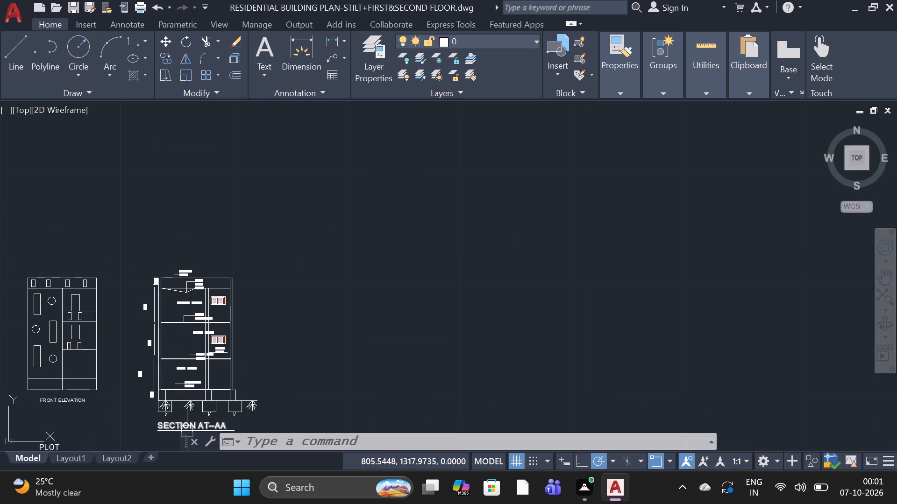
{"action": "scroll", "coordinate": [190, 403], "scroll_direction": "up", "scroll_amount": 1}
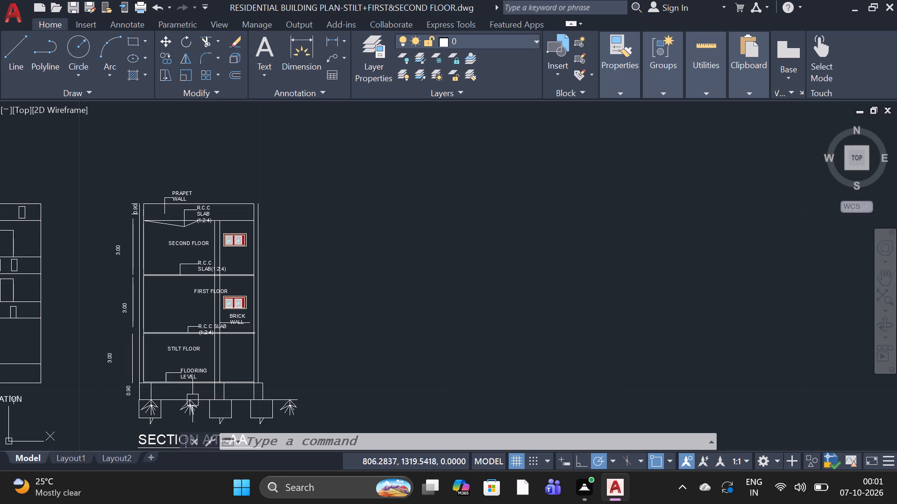
{"action": "scroll", "coordinate": [228, 366], "scroll_direction": "up", "scroll_amount": 2}
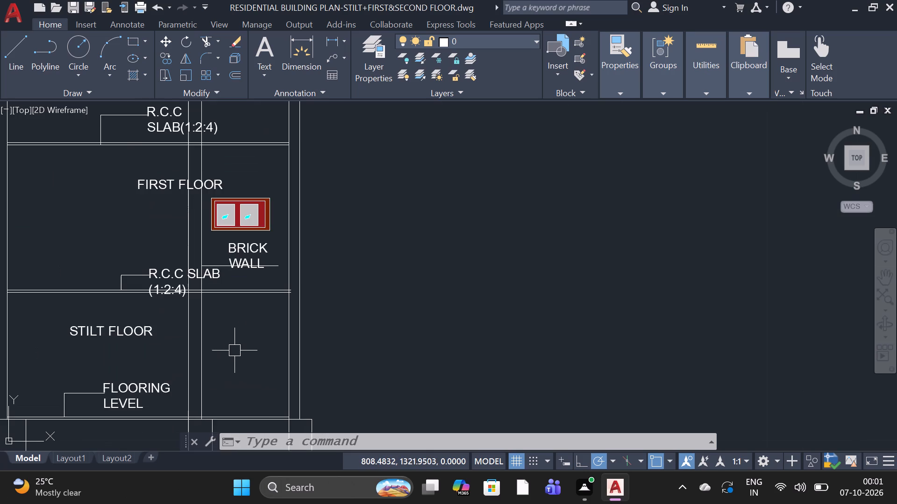
{"action": "scroll", "coordinate": [235, 350], "scroll_direction": "down", "scroll_amount": 2}
{"action": "scroll", "coordinate": [265, 342], "scroll_direction": "up", "scroll_amount": 1}
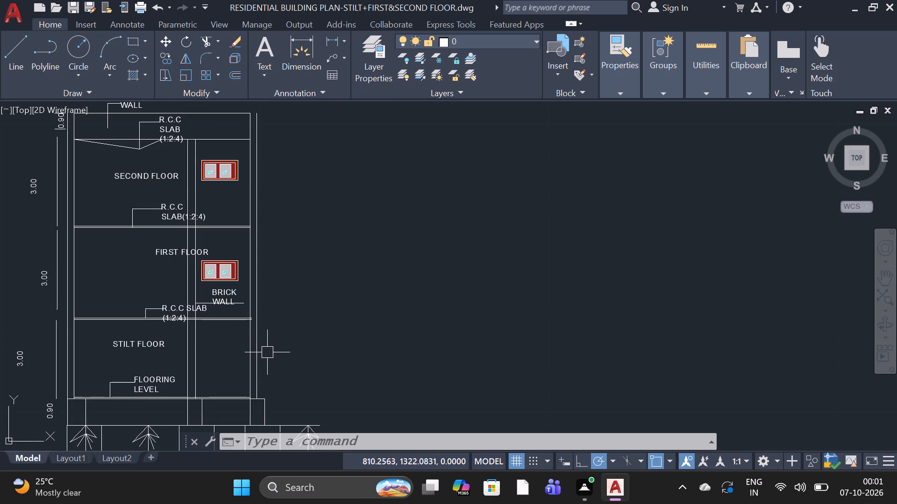
{"action": "scroll", "coordinate": [268, 352], "scroll_direction": "down", "scroll_amount": 1}
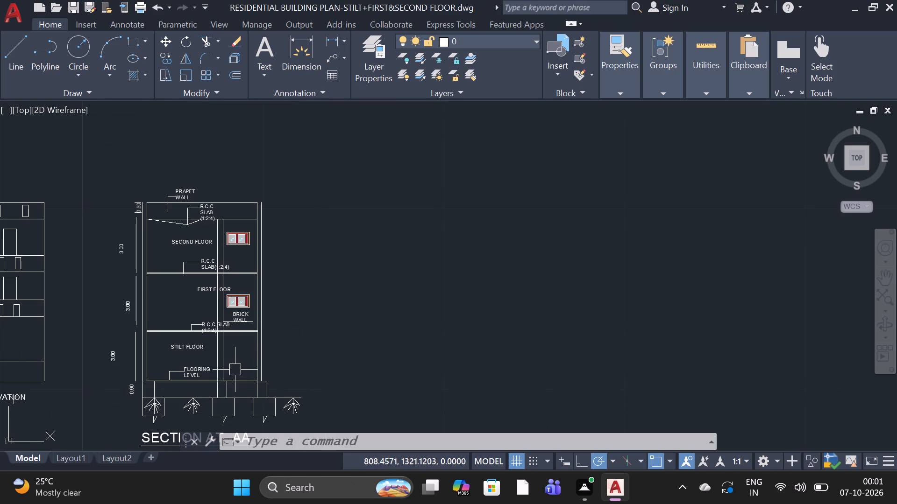
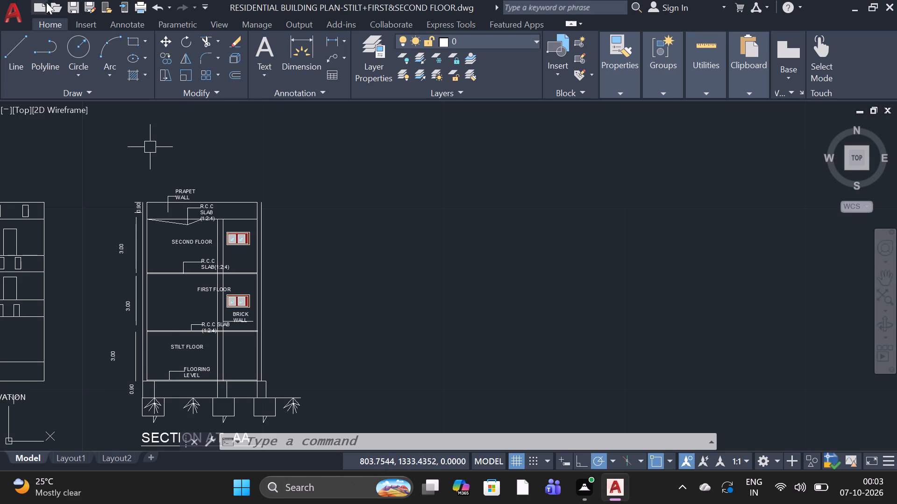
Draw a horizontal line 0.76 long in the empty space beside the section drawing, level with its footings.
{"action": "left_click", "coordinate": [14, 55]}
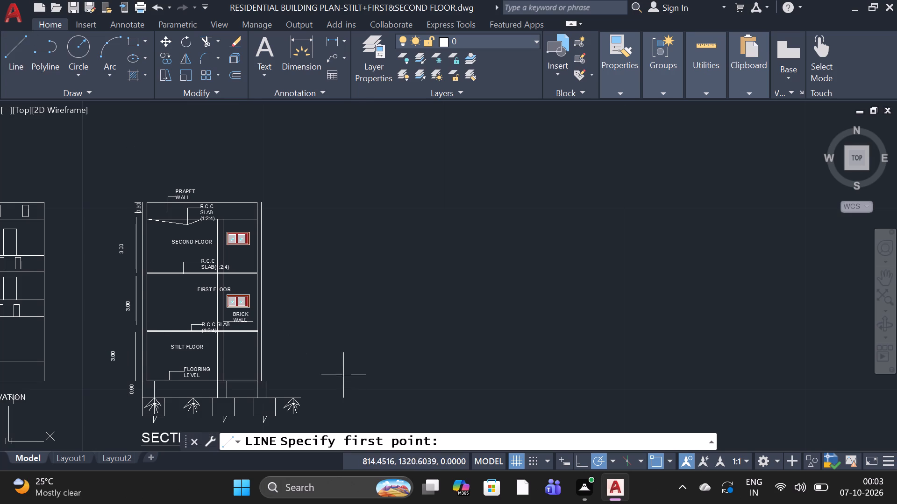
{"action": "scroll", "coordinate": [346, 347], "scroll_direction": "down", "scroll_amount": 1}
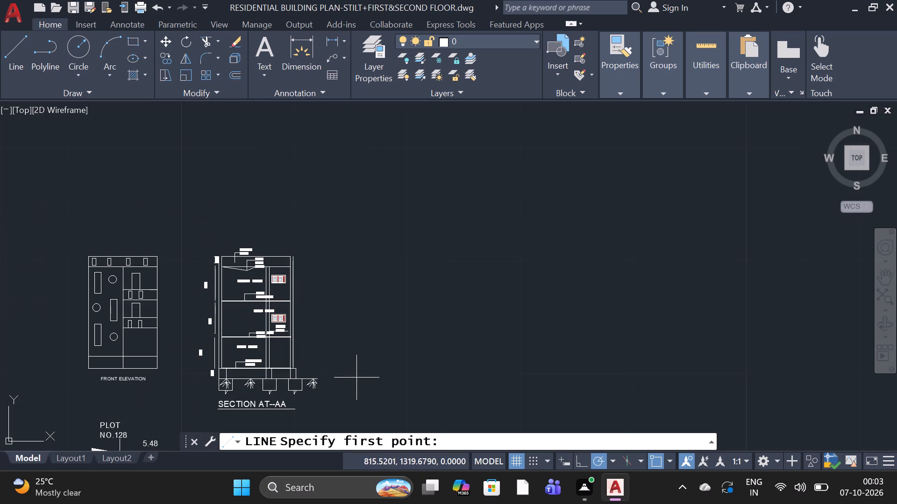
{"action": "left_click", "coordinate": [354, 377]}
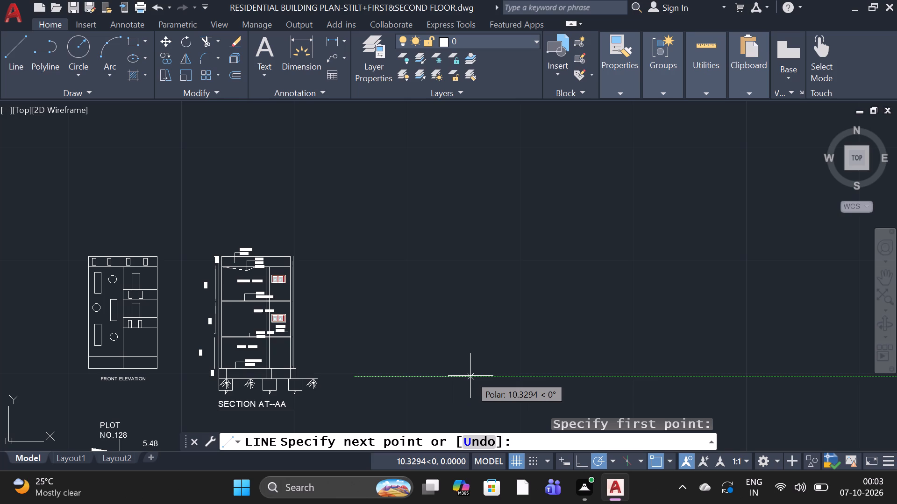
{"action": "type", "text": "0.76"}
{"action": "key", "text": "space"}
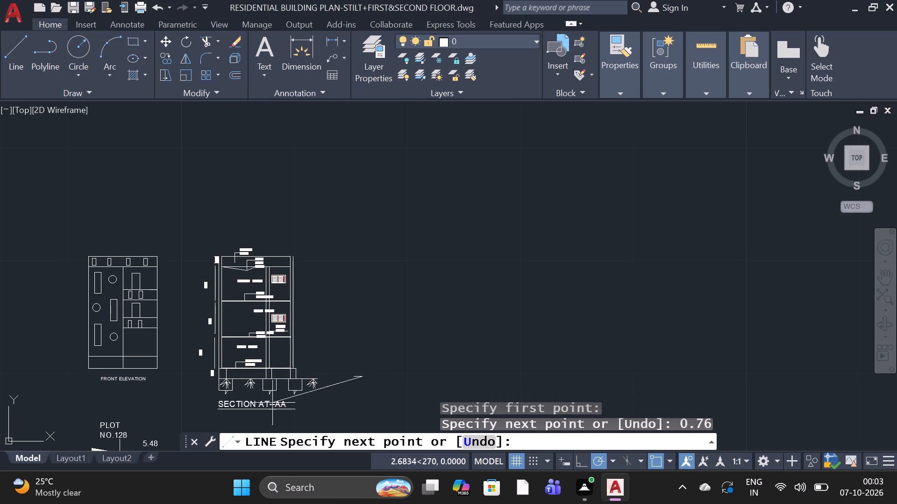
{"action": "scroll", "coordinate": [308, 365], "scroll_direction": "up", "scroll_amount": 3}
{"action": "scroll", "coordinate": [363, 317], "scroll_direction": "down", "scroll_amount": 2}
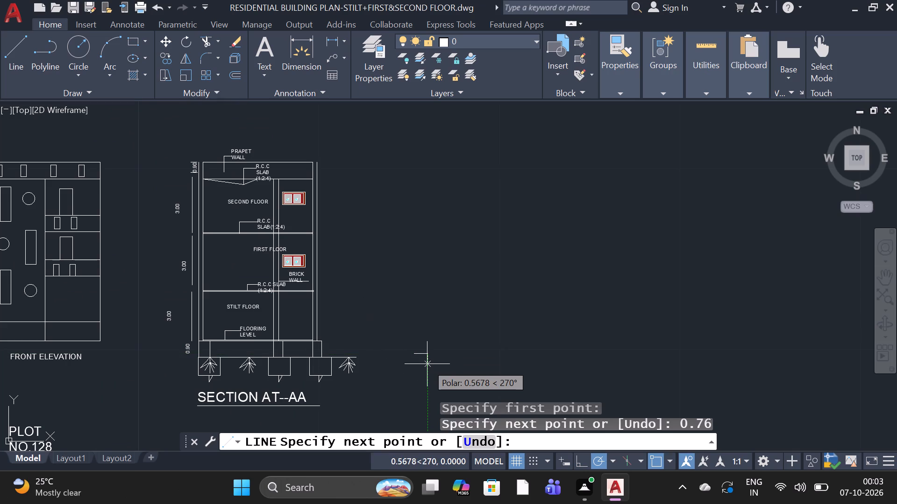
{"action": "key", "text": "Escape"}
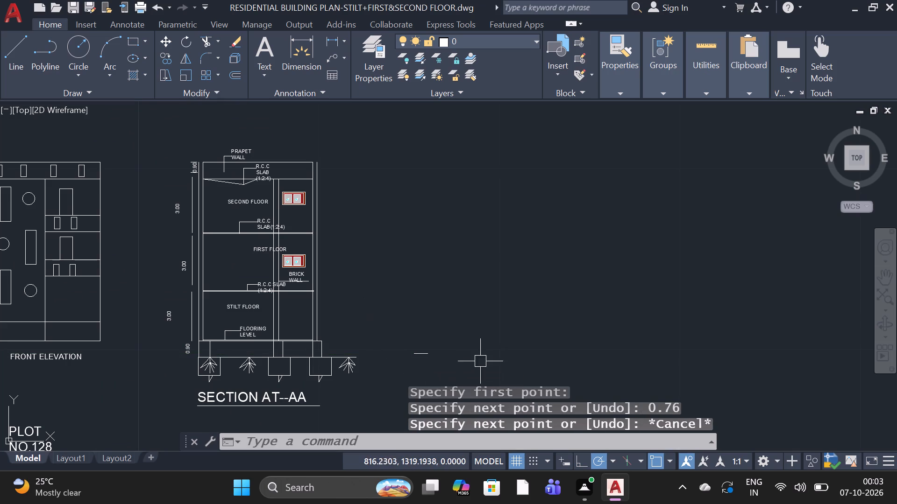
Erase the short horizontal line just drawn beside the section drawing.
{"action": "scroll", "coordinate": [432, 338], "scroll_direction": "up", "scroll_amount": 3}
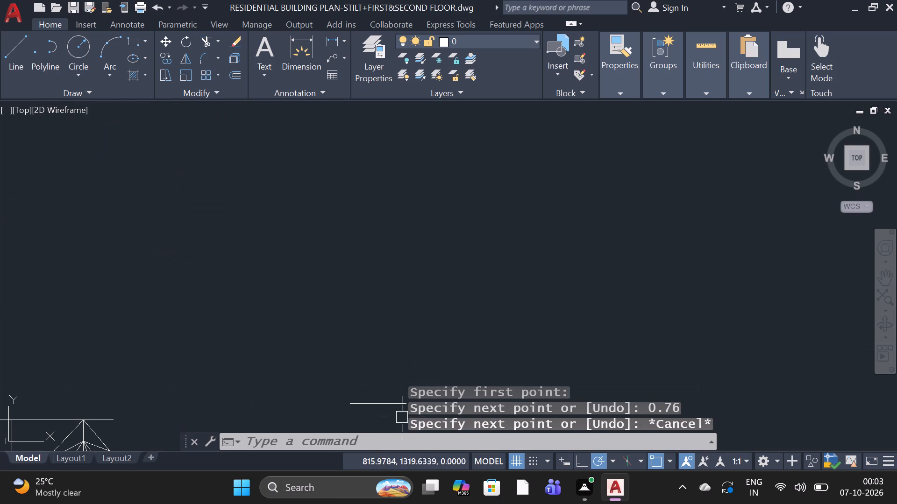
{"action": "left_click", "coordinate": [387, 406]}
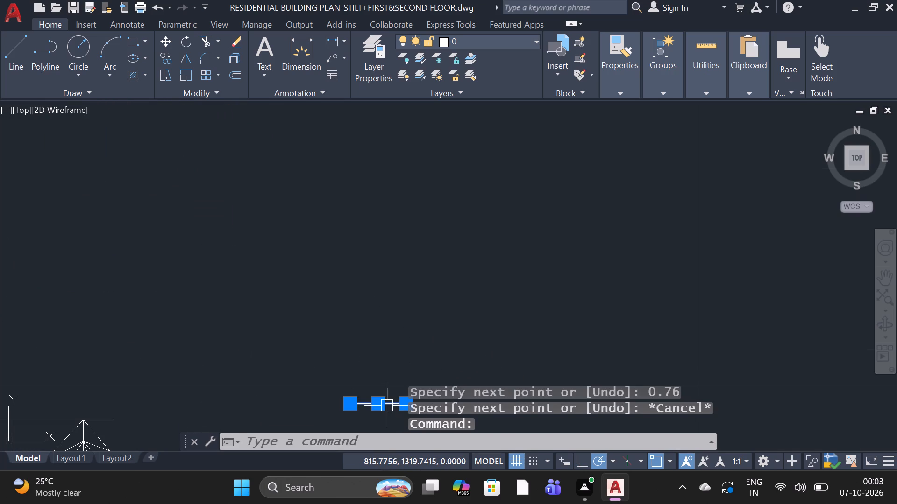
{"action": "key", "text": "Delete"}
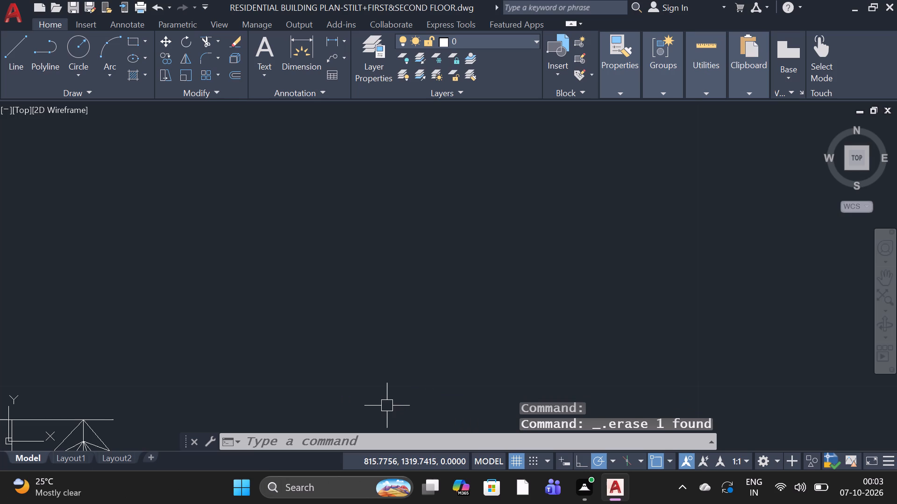
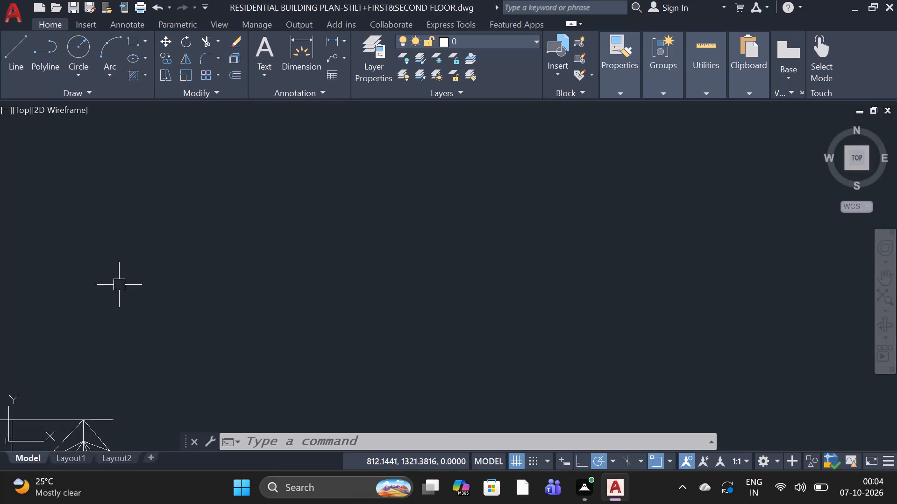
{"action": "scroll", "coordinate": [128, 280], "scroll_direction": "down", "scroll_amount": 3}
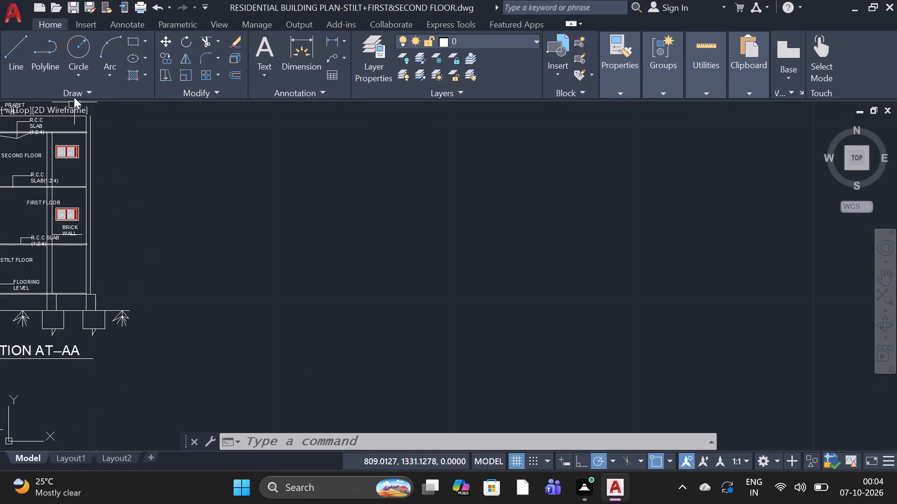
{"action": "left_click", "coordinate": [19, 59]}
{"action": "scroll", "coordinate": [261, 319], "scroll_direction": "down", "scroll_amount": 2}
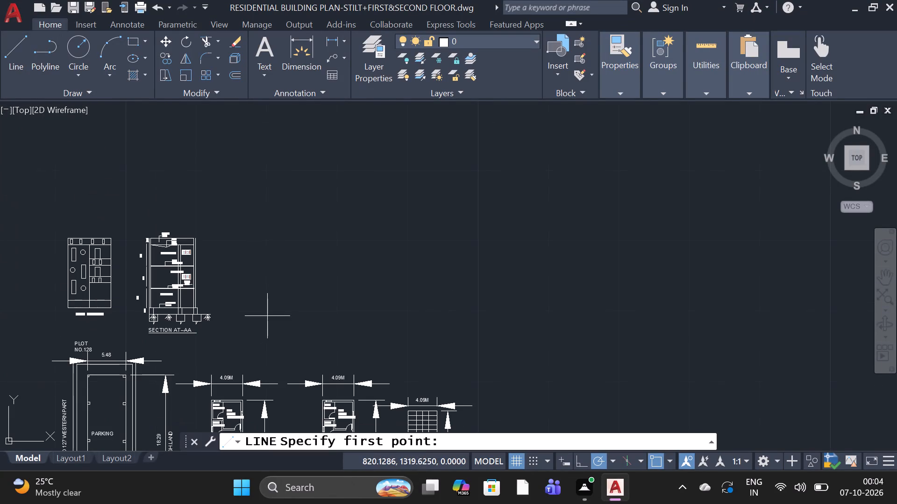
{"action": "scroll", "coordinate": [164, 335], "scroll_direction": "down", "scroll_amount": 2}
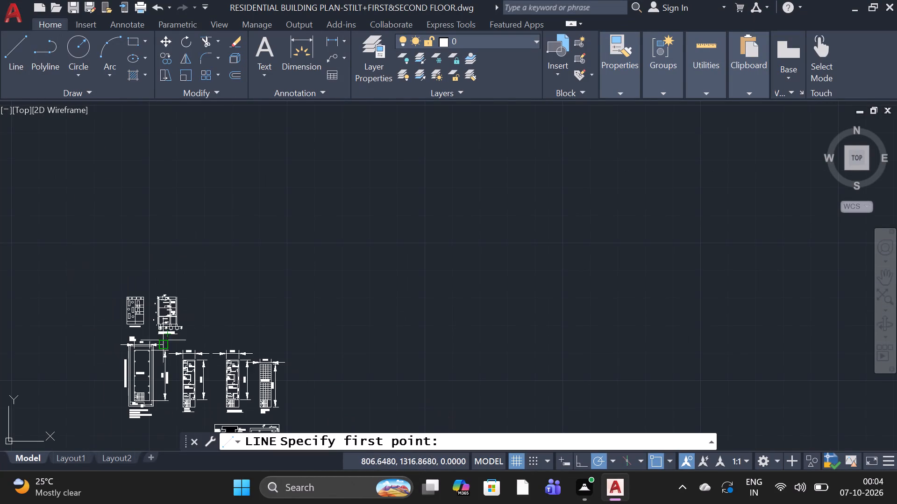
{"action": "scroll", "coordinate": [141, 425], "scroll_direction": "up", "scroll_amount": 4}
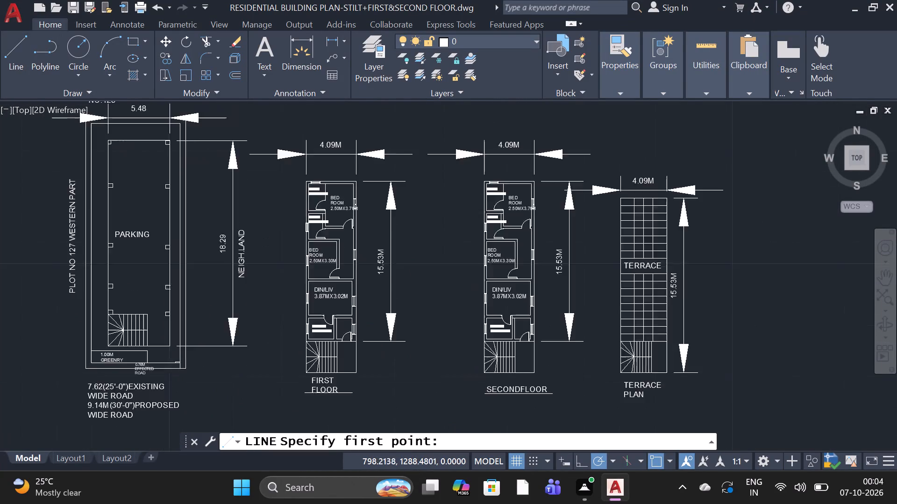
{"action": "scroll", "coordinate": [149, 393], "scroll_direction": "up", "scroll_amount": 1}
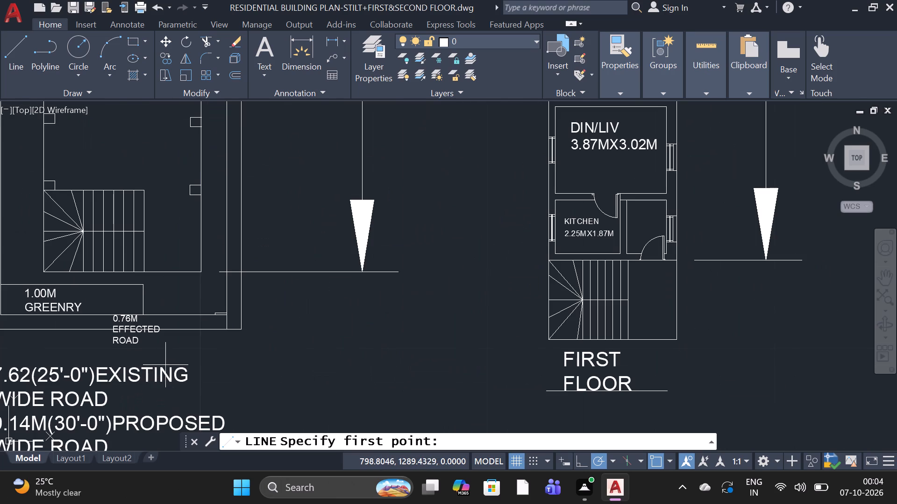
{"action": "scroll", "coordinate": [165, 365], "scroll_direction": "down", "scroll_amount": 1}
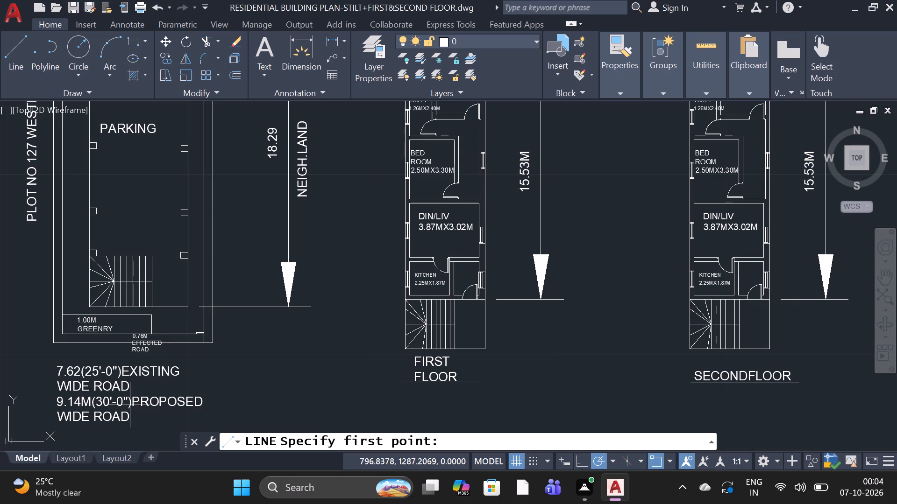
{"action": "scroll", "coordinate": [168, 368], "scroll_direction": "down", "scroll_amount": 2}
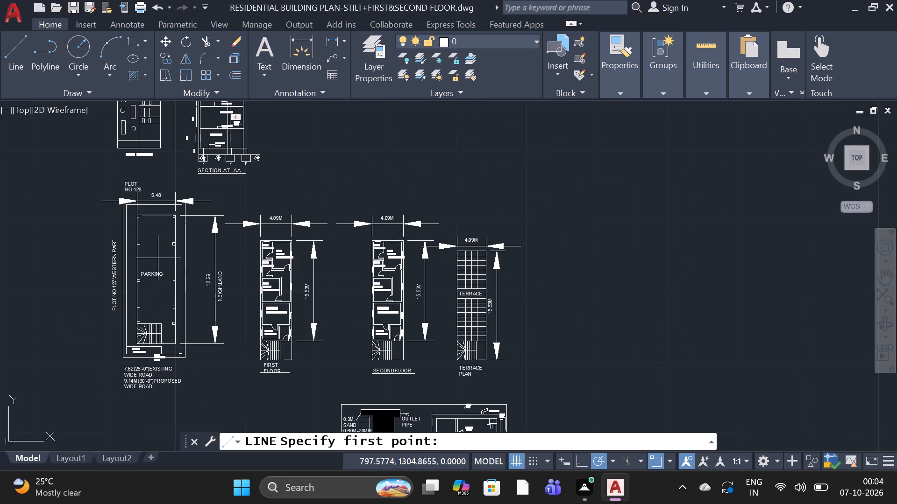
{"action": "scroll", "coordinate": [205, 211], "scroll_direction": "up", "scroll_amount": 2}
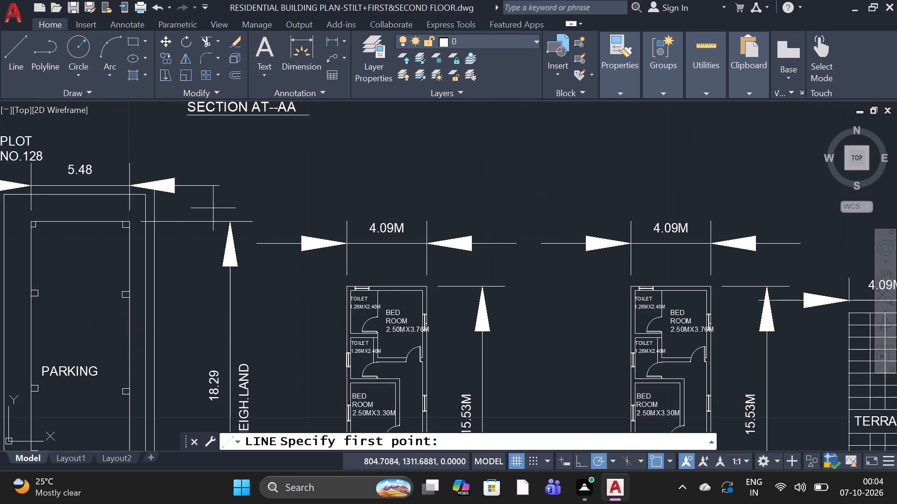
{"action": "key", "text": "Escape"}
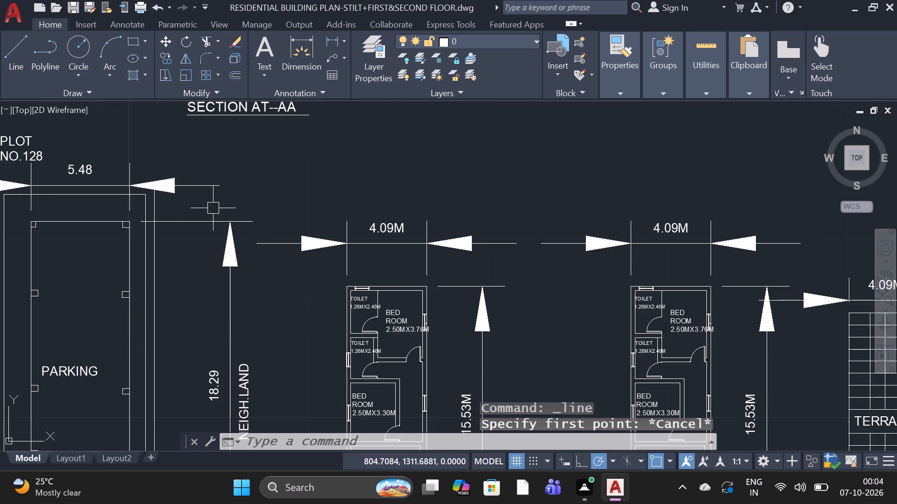
Copy the whole parking plan of plot no. 128 together with its dimensions, neighbouring-plot labels and road-width notes.
{"action": "type", "text": "CO"}
{"action": "key", "text": "space"}
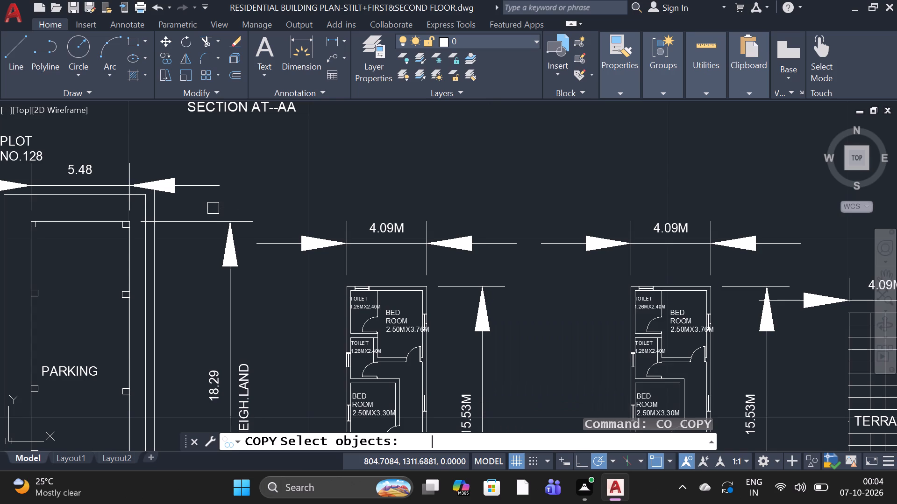
{"action": "scroll", "coordinate": [210, 263], "scroll_direction": "down", "scroll_amount": 1}
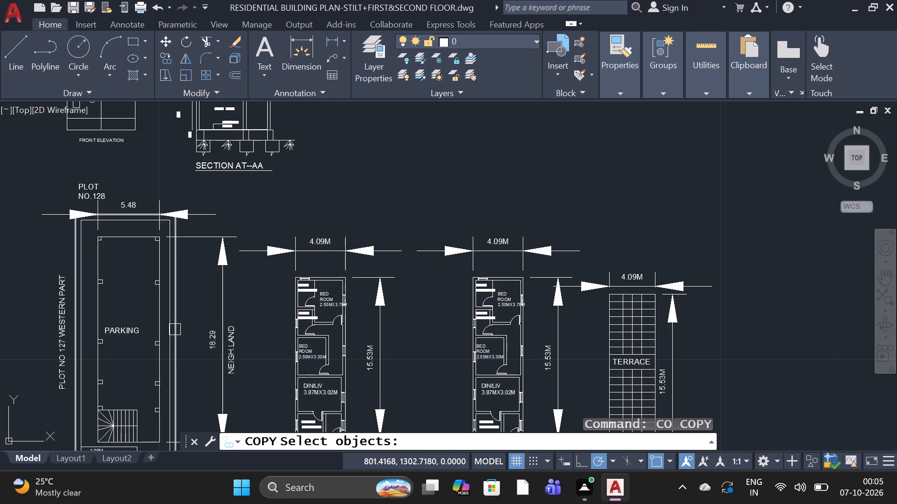
{"action": "scroll", "coordinate": [175, 314], "scroll_direction": "down", "scroll_amount": 2}
{"action": "scroll", "coordinate": [173, 395], "scroll_direction": "up", "scroll_amount": 1}
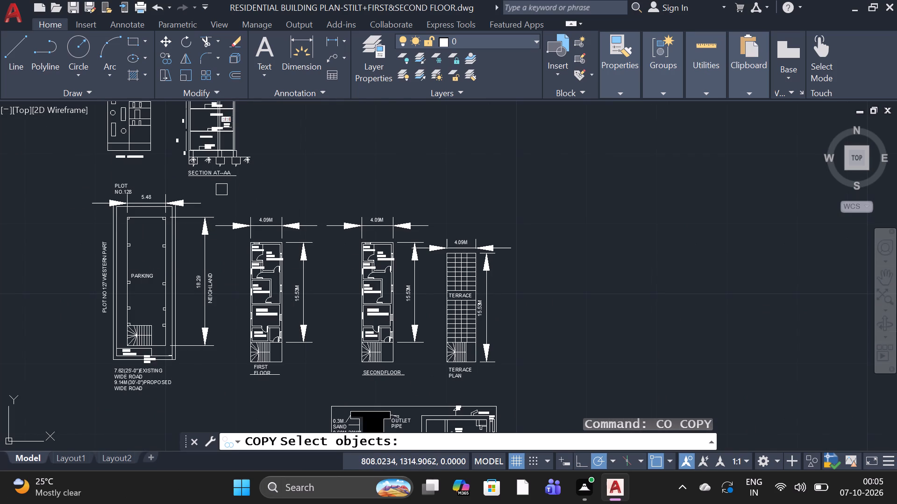
{"action": "left_click", "coordinate": [222, 189]}
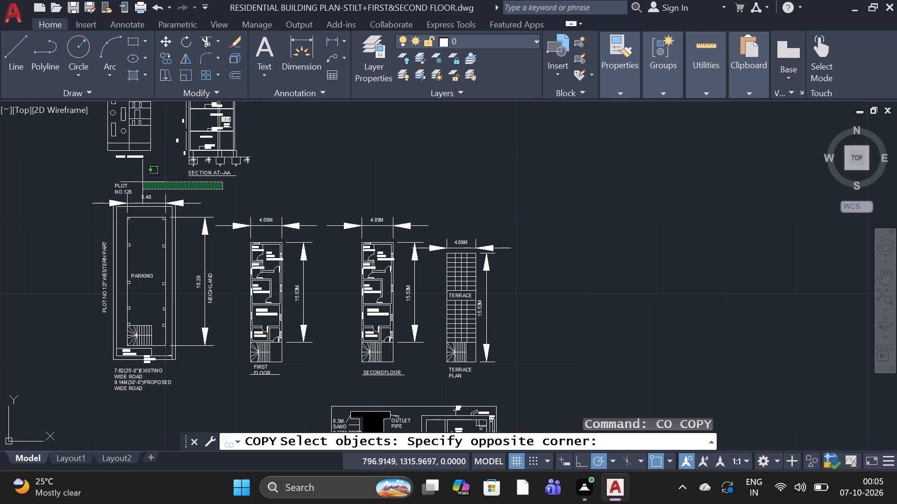
{"action": "scroll", "coordinate": [171, 187], "scroll_direction": "up", "scroll_amount": 2}
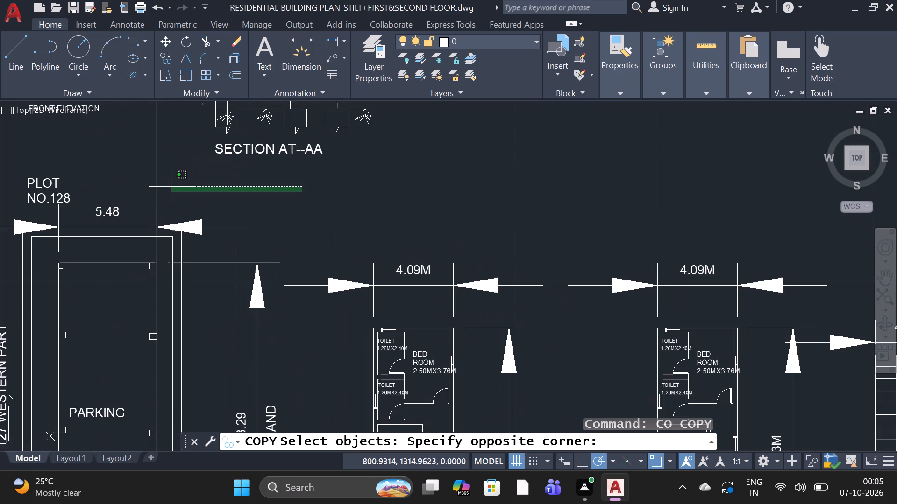
{"action": "key", "text": "Escape"}
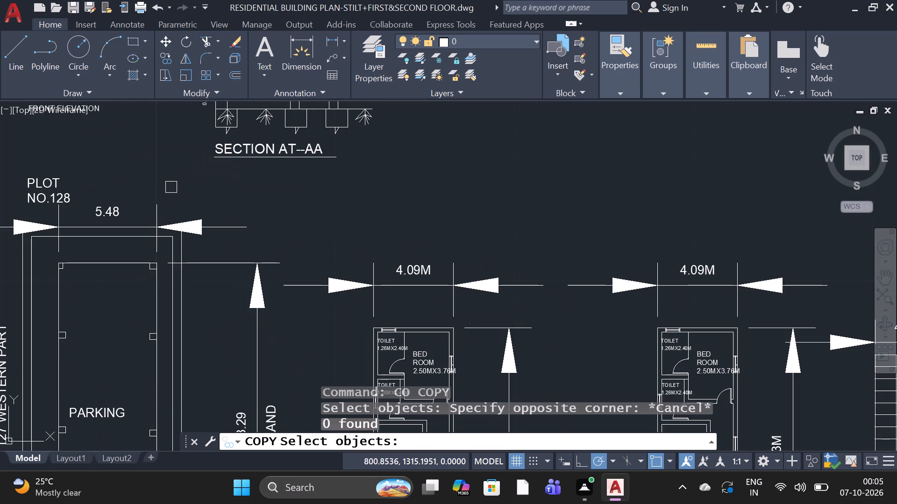
{"action": "scroll", "coordinate": [169, 175], "scroll_direction": "up", "scroll_amount": 2}
{"action": "scroll", "coordinate": [169, 175], "scroll_direction": "down", "scroll_amount": 2}
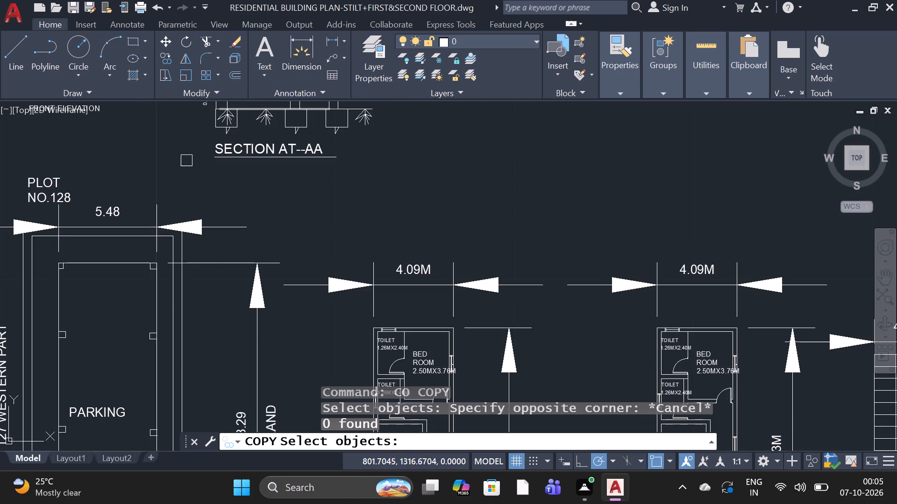
{"action": "left_click", "coordinate": [186, 159]}
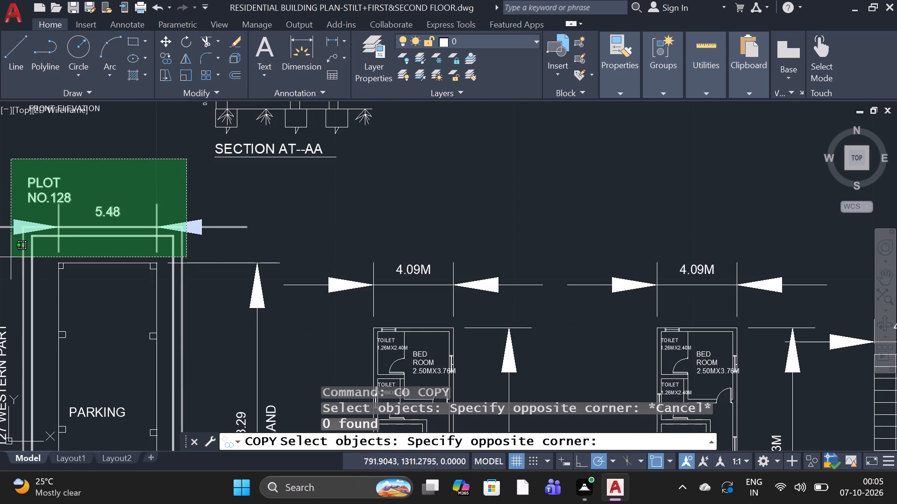
{"action": "scroll", "coordinate": [11, 257], "scroll_direction": "down", "scroll_amount": 1}
{"action": "left_click", "coordinate": [107, 217]}
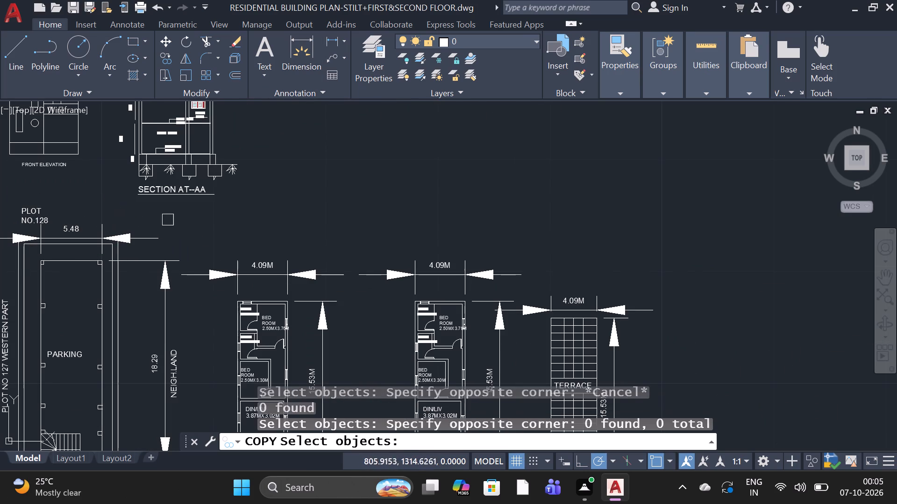
{"action": "left_click", "coordinate": [197, 213]}
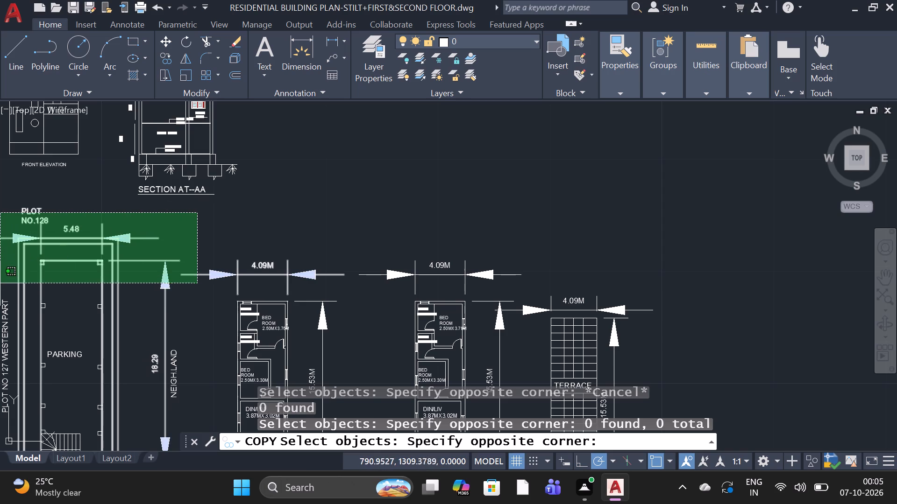
{"action": "scroll", "coordinate": [11, 316], "scroll_direction": "down", "scroll_amount": 2}
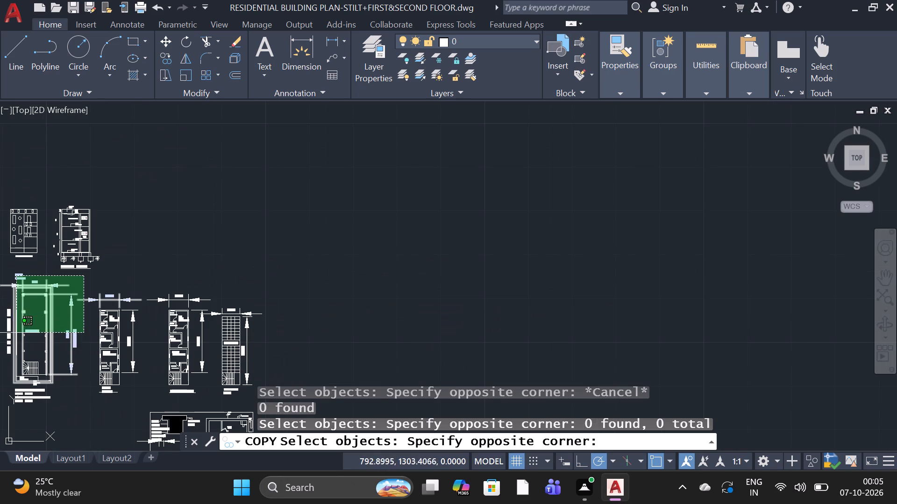
{"action": "scroll", "coordinate": [15, 368], "scroll_direction": "down", "scroll_amount": 1}
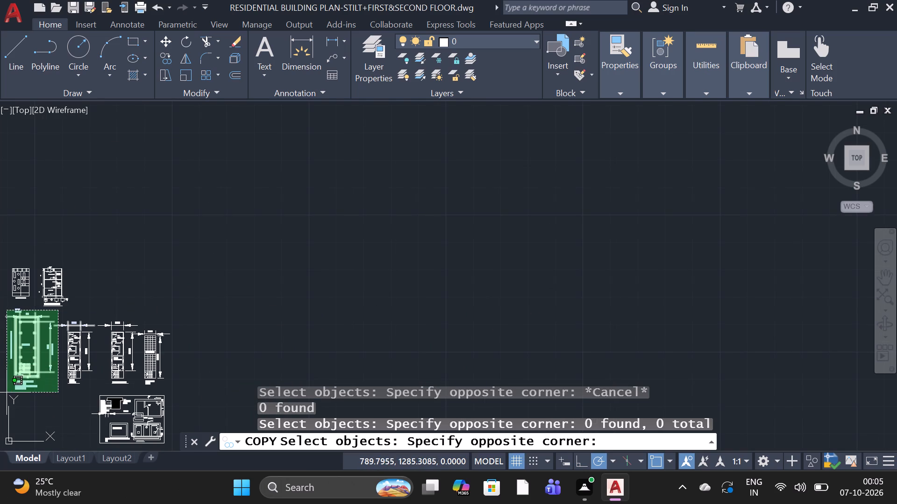
{"action": "scroll", "coordinate": [7, 392], "scroll_direction": "up", "scroll_amount": 2}
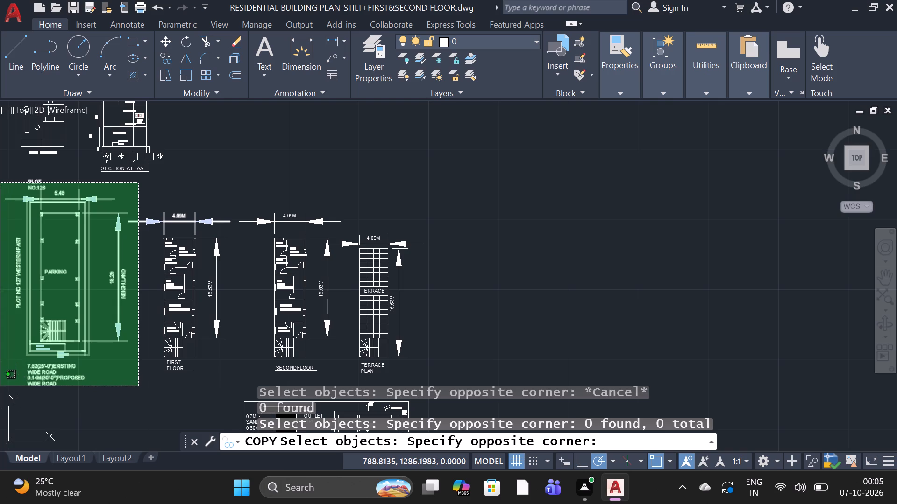
{"action": "left_click", "coordinate": [0, 386]}
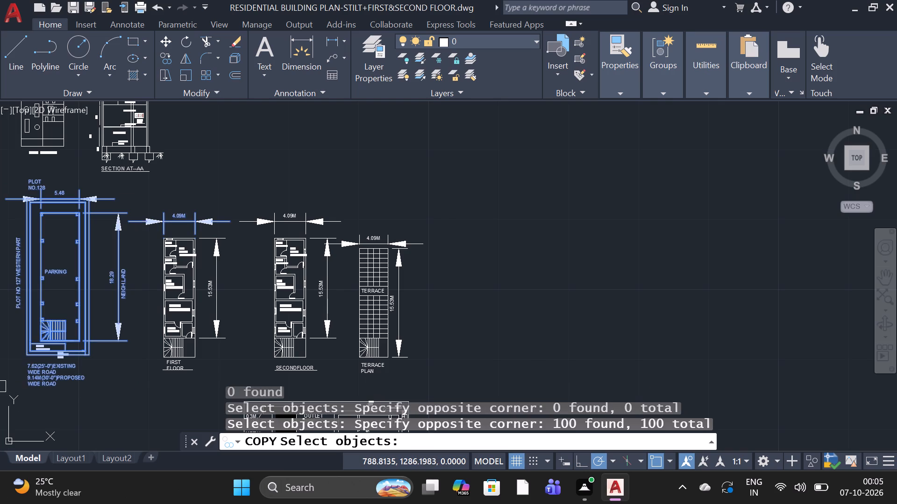
{"action": "key", "text": "space"}
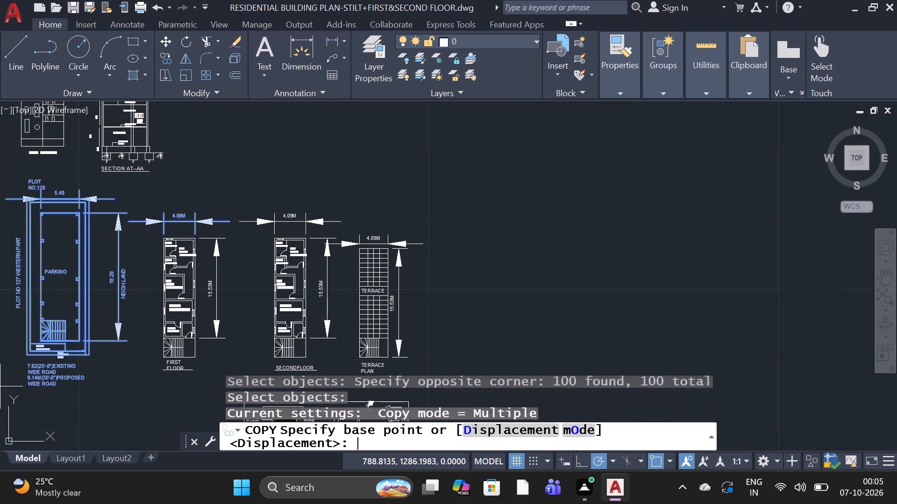
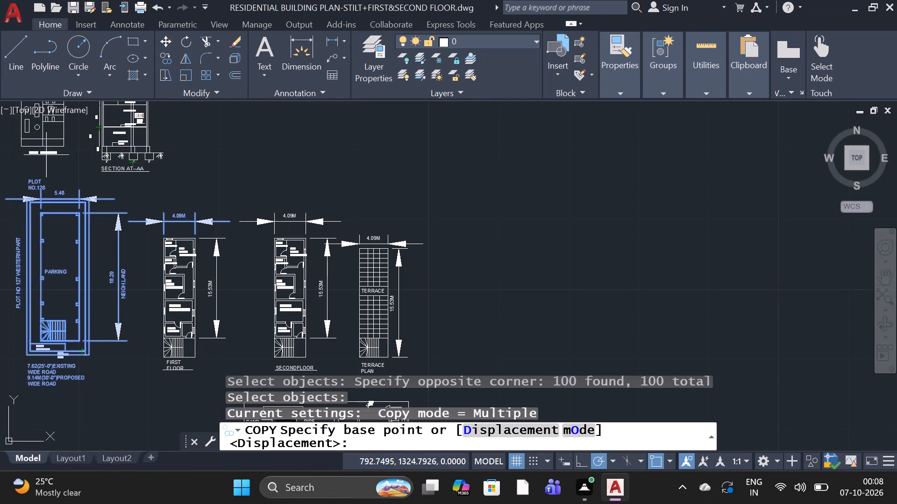
Place the copied parking plan beside "SECTION AT--AA", above the first and second floor plans.
{"action": "left_click", "coordinate": [62, 222]}
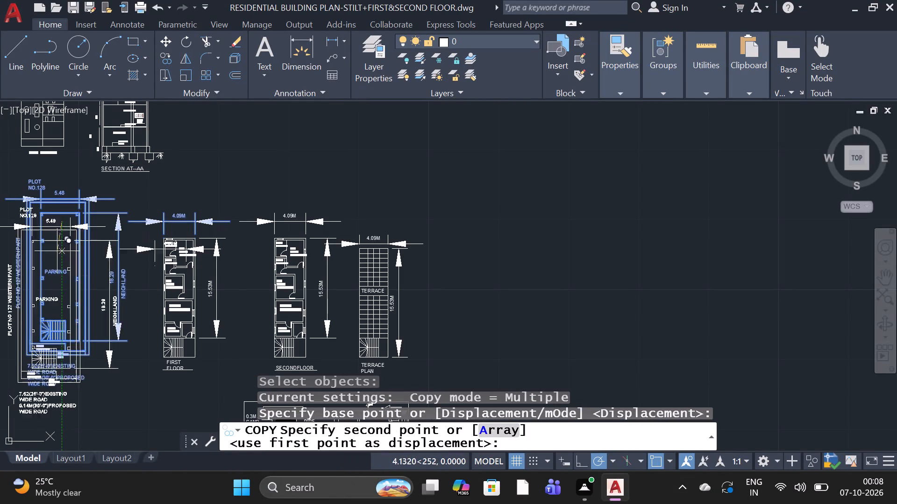
{"action": "scroll", "coordinate": [212, 240], "scroll_direction": "down", "scroll_amount": 3}
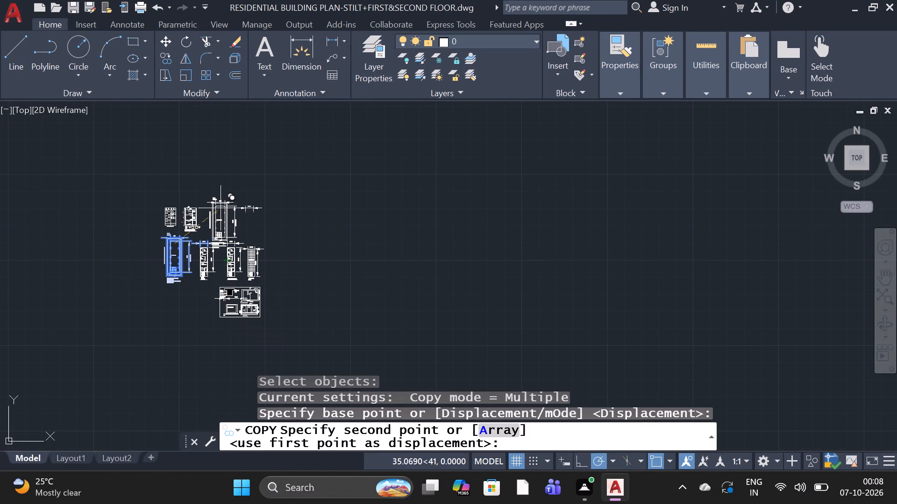
{"action": "scroll", "coordinate": [214, 198], "scroll_direction": "up", "scroll_amount": 3}
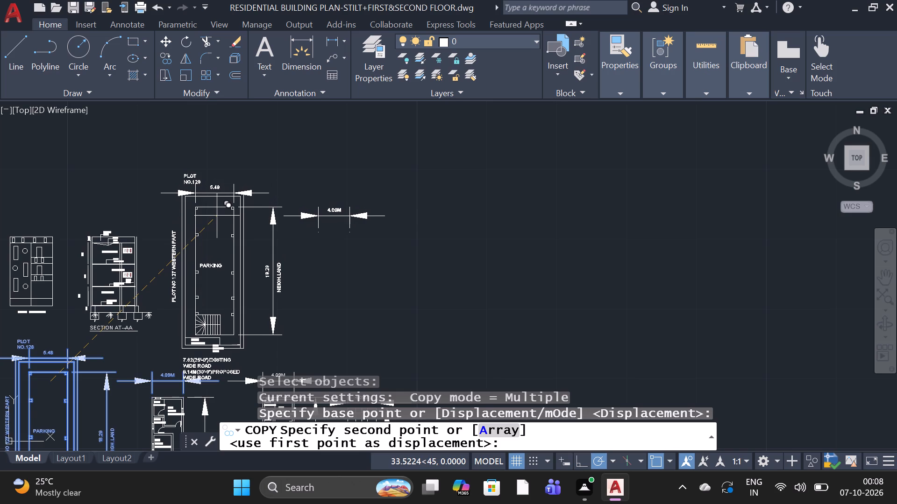
{"action": "left_click", "coordinate": [217, 216]}
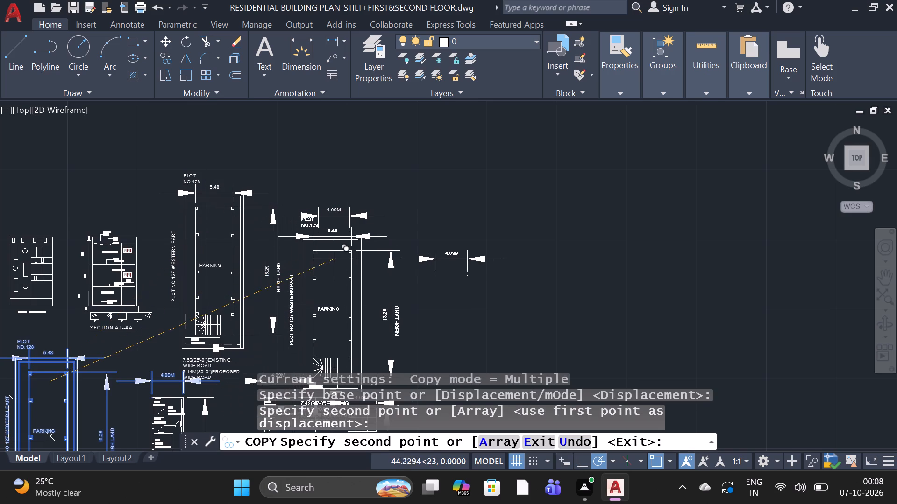
{"action": "key", "text": "Escape"}
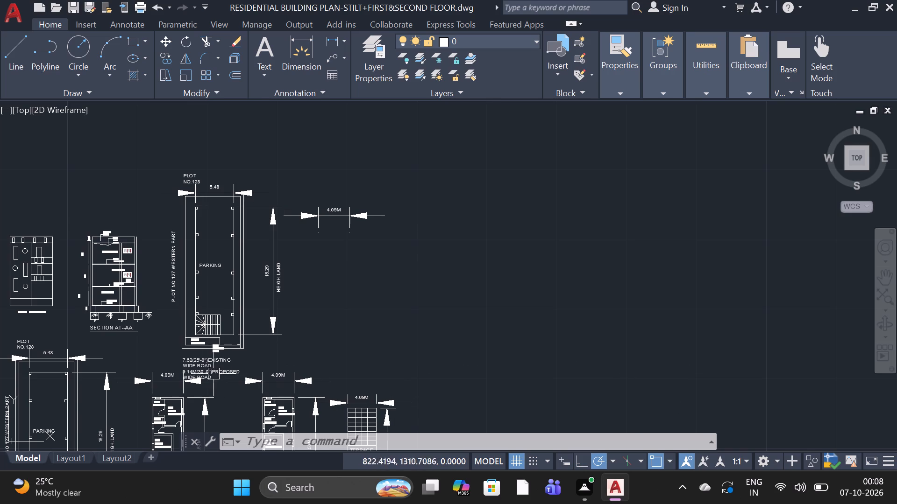
Delete the note giving the existing and proposed road widths below the copied parking plan.
{"action": "scroll", "coordinate": [197, 371], "scroll_direction": "up", "scroll_amount": 4}
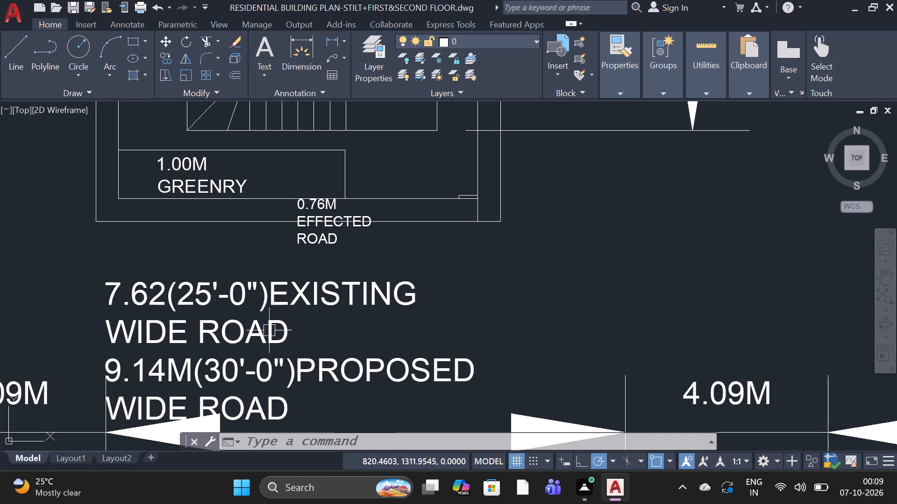
{"action": "left_click", "coordinate": [244, 330]}
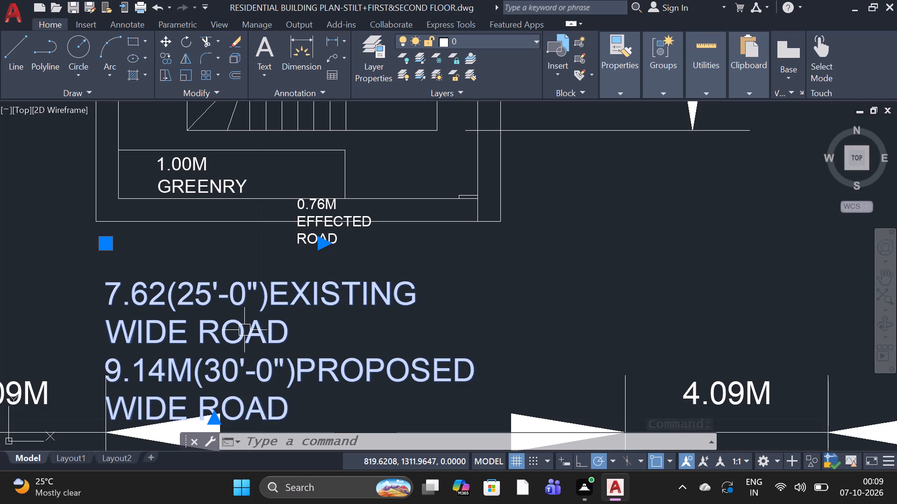
{"action": "key", "text": "Delete"}
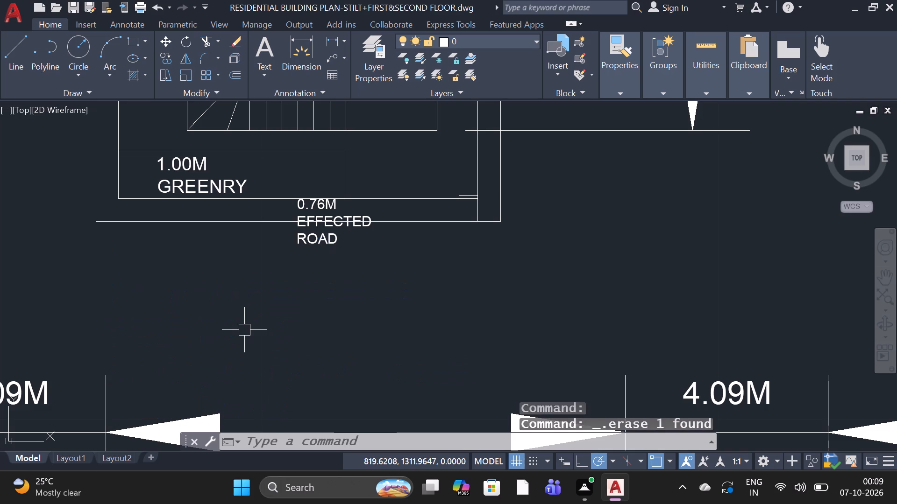
Delete the stray 4.09M dimension that was copied along beside the new parking plan.
{"action": "scroll", "coordinate": [294, 334], "scroll_direction": "down", "scroll_amount": 1}
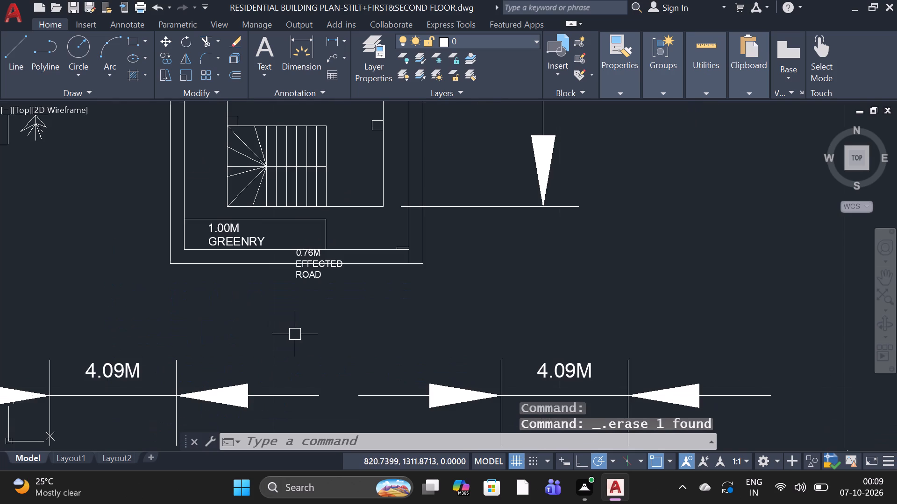
{"action": "scroll", "coordinate": [345, 347], "scroll_direction": "down", "scroll_amount": 2}
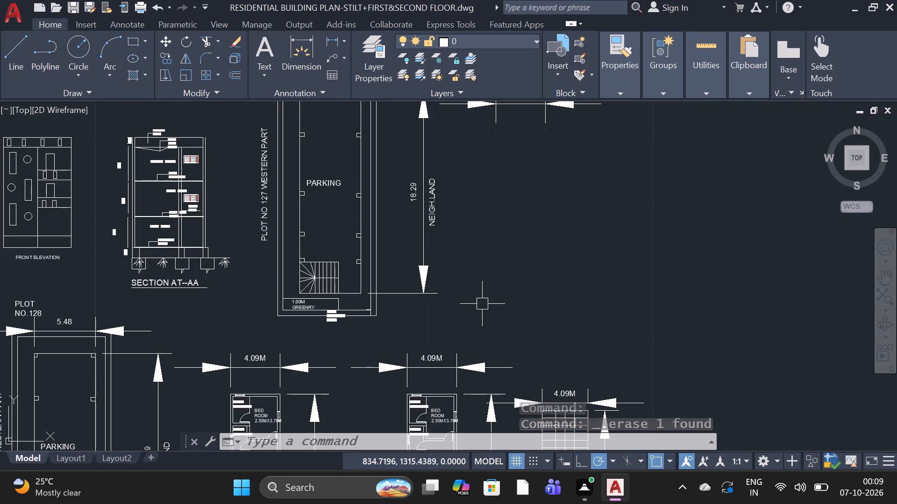
{"action": "scroll", "coordinate": [482, 304], "scroll_direction": "down", "scroll_amount": 1}
{"action": "left_click", "coordinate": [628, 140]}
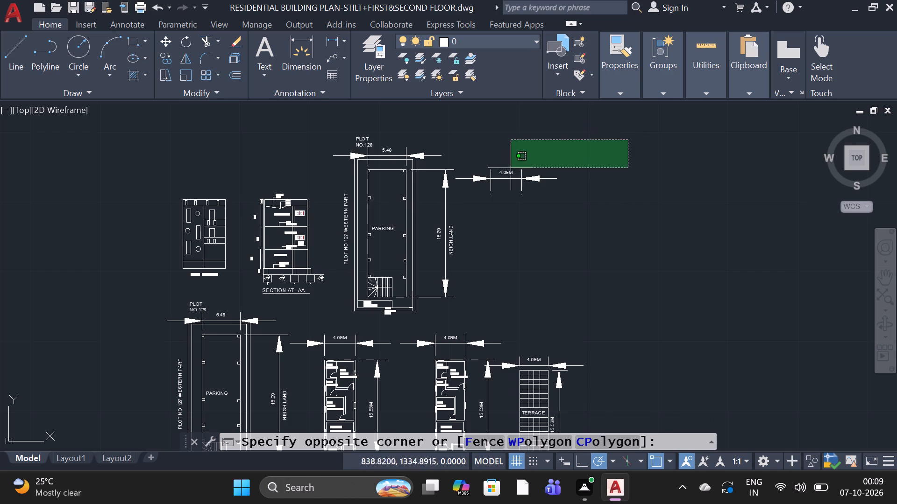
{"action": "left_click", "coordinate": [459, 233]}
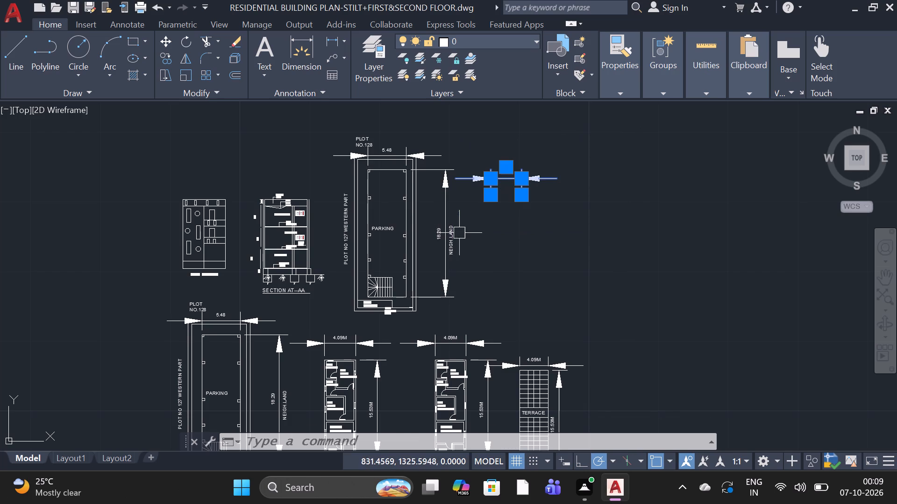
{"action": "key", "text": "Delete"}
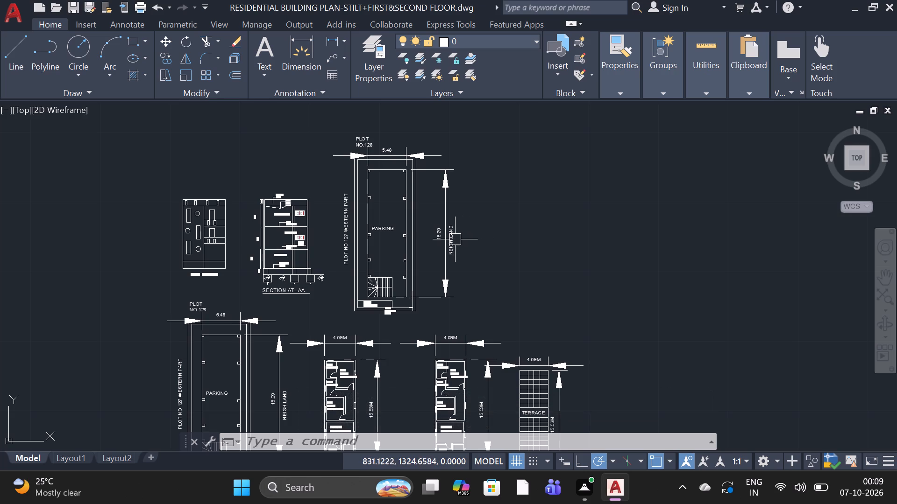
Delete the remaining lines of the small column at the staircase's upper-left corner in the copied plan.
{"action": "scroll", "coordinate": [376, 231], "scroll_direction": "up", "scroll_amount": 3}
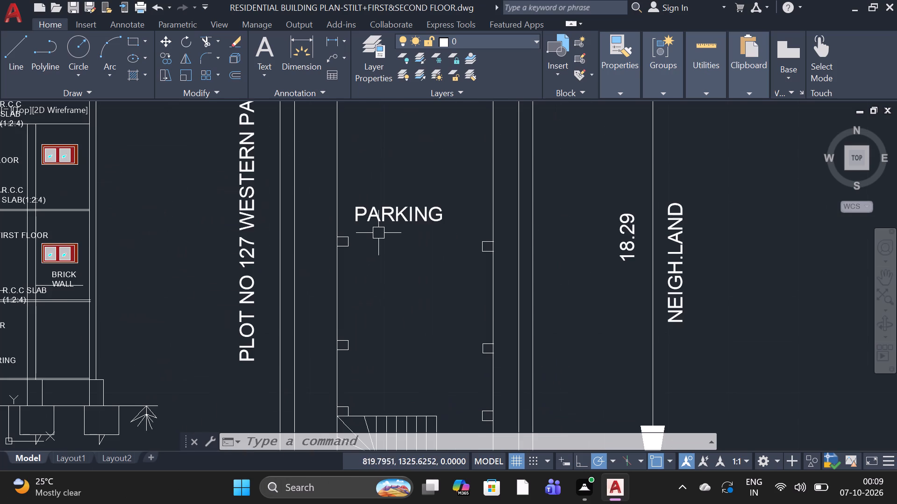
{"action": "scroll", "coordinate": [378, 233], "scroll_direction": "down", "scroll_amount": 1}
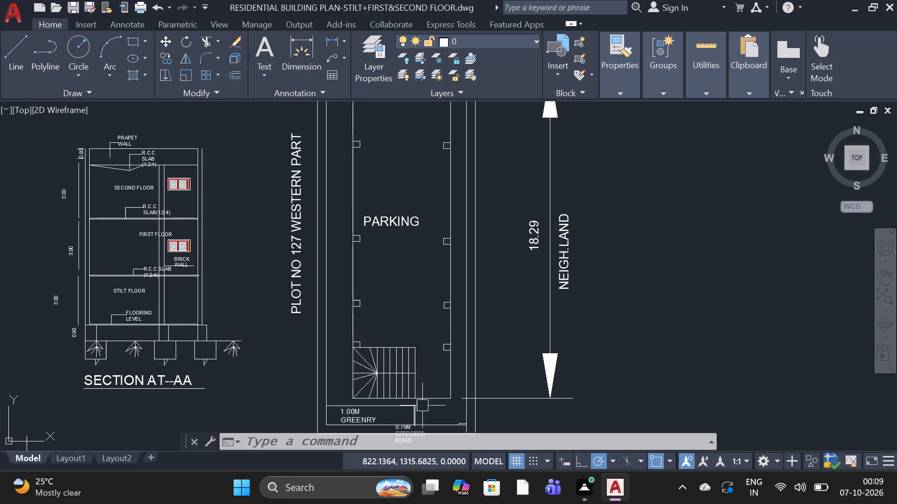
{"action": "scroll", "coordinate": [423, 401], "scroll_direction": "down", "scroll_amount": 1}
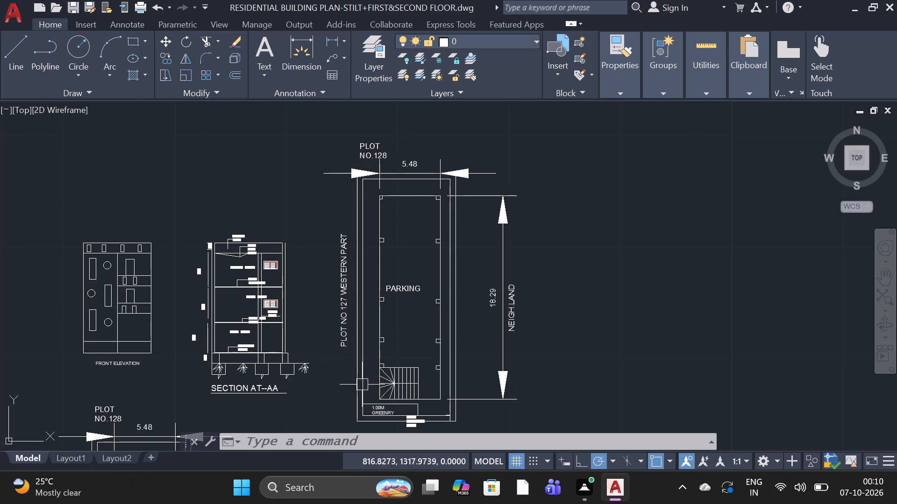
{"action": "scroll", "coordinate": [413, 395], "scroll_direction": "up", "scroll_amount": 1}
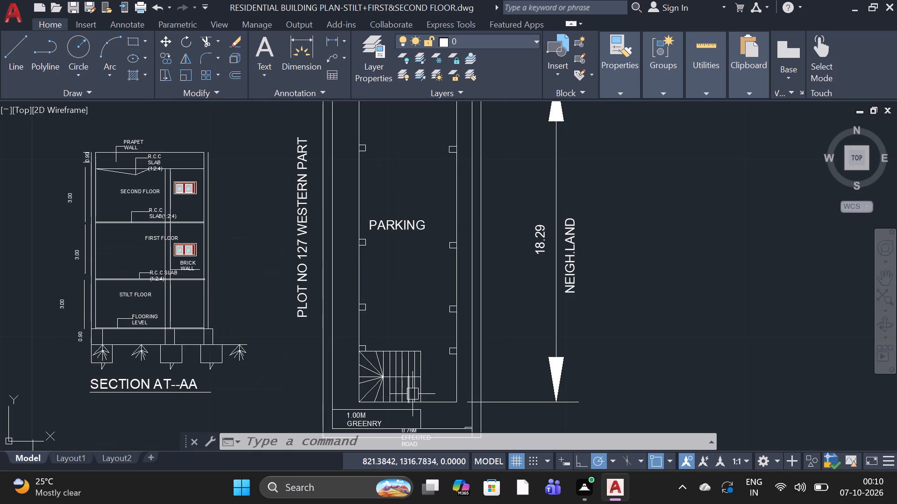
{"action": "scroll", "coordinate": [374, 343], "scroll_direction": "up", "scroll_amount": 1}
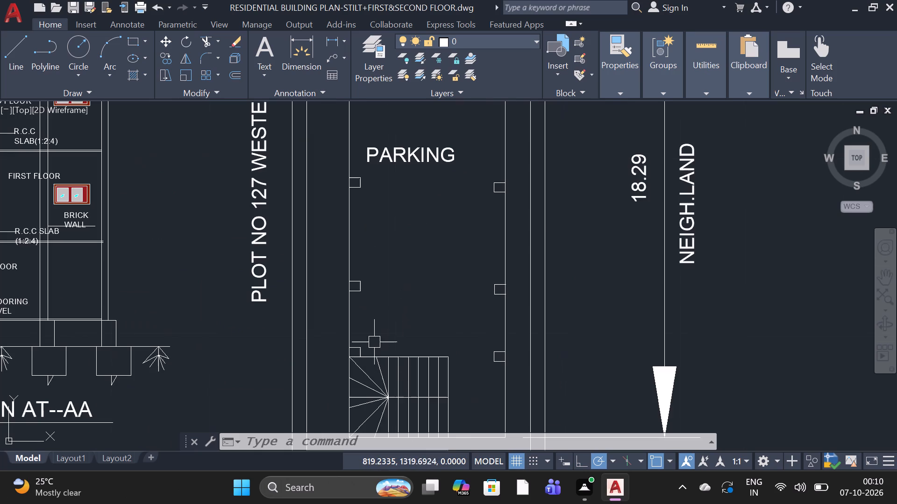
{"action": "left_click", "coordinate": [357, 347]}
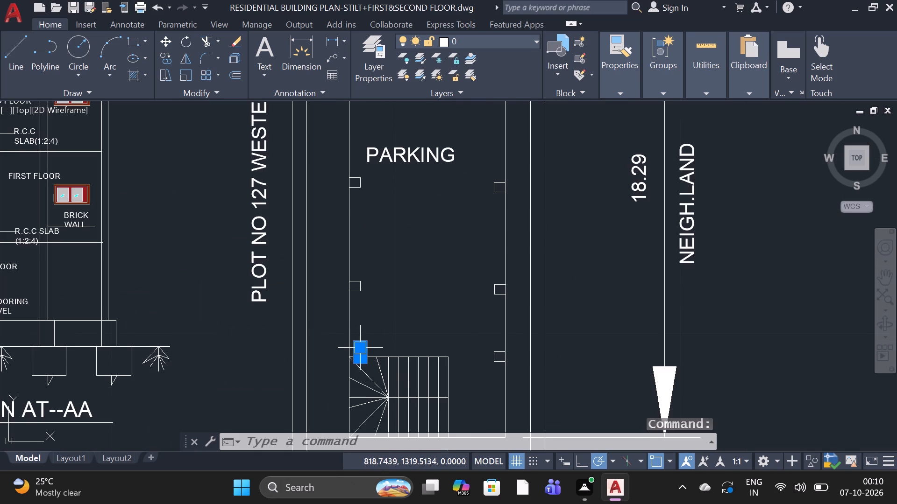
{"action": "scroll", "coordinate": [355, 332], "scroll_direction": "up", "scroll_amount": 3}
{"action": "scroll", "coordinate": [364, 341], "scroll_direction": "down", "scroll_amount": 1}
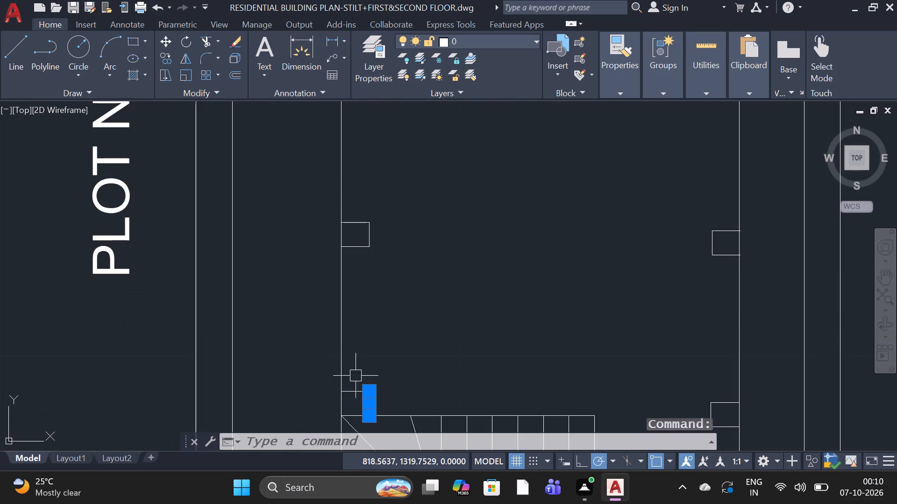
{"action": "left_click", "coordinate": [353, 387]}
{"action": "key", "text": "Delete"}
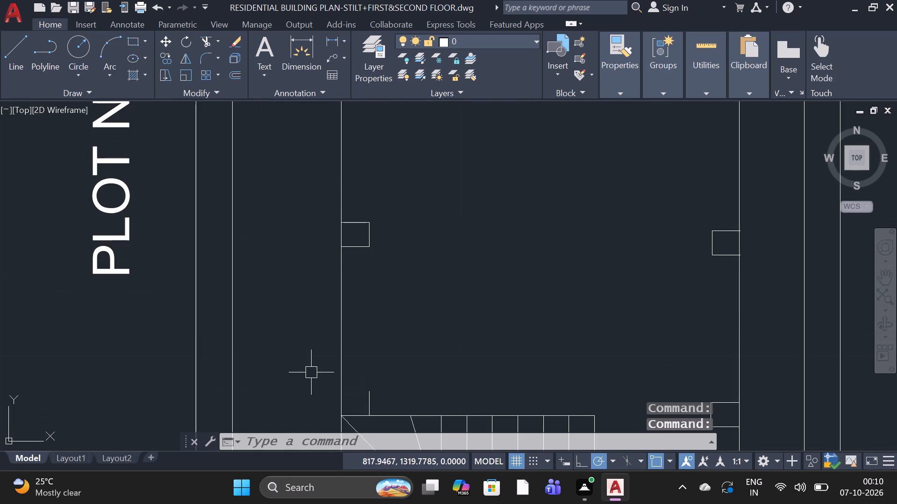
{"action": "left_click", "coordinate": [372, 406]}
{"action": "key", "text": "Delete"}
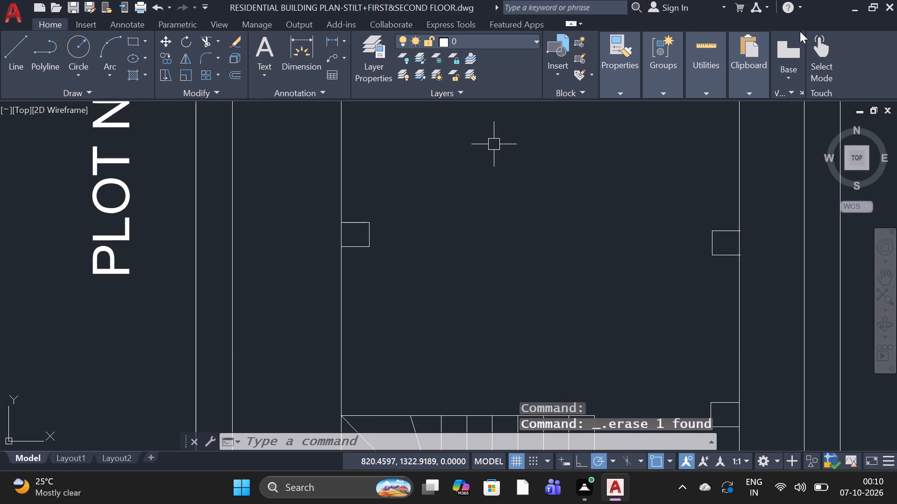
Delete the two lowest columns on the right wall of the copied plan, near the staircase.
{"action": "left_click", "coordinate": [727, 211]}
{"action": "double_click", "coordinate": [722, 204]}
{"action": "double_click", "coordinate": [722, 203]}
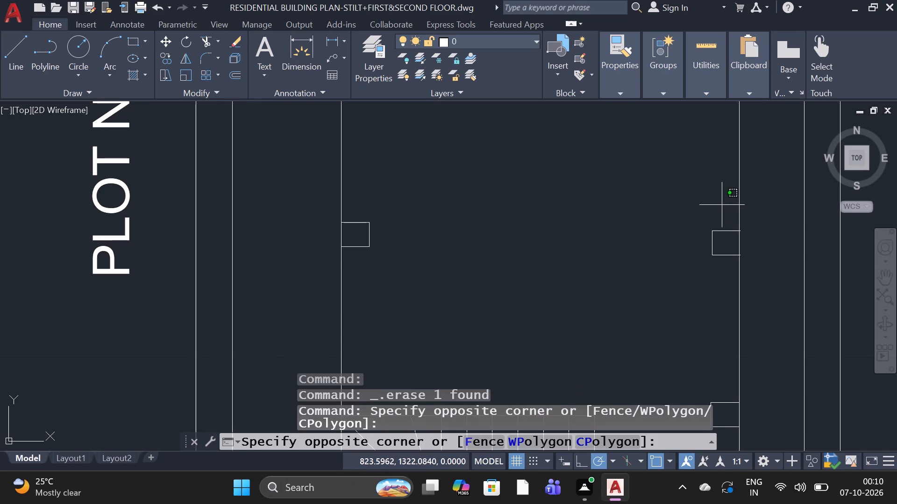
{"action": "left_click", "coordinate": [708, 287]}
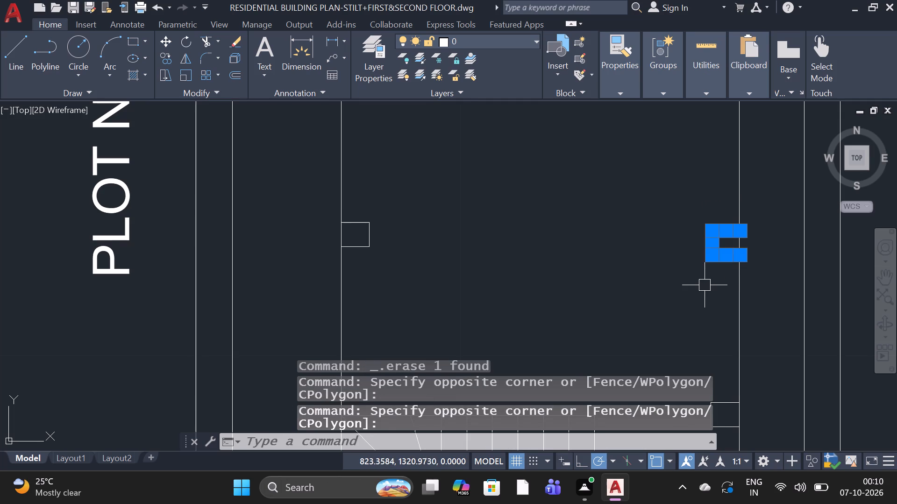
{"action": "key", "text": "Delete"}
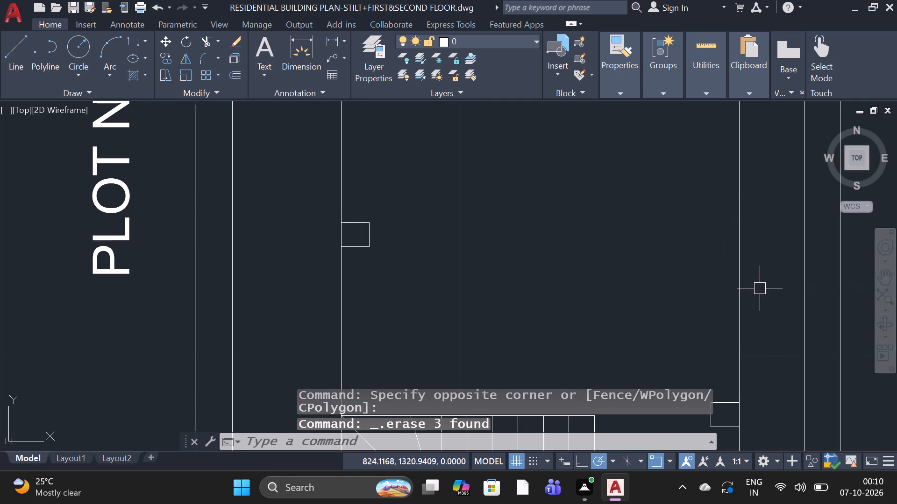
{"action": "scroll", "coordinate": [669, 255], "scroll_direction": "down", "scroll_amount": 3}
{"action": "scroll", "coordinate": [704, 307], "scroll_direction": "up", "scroll_amount": 1}
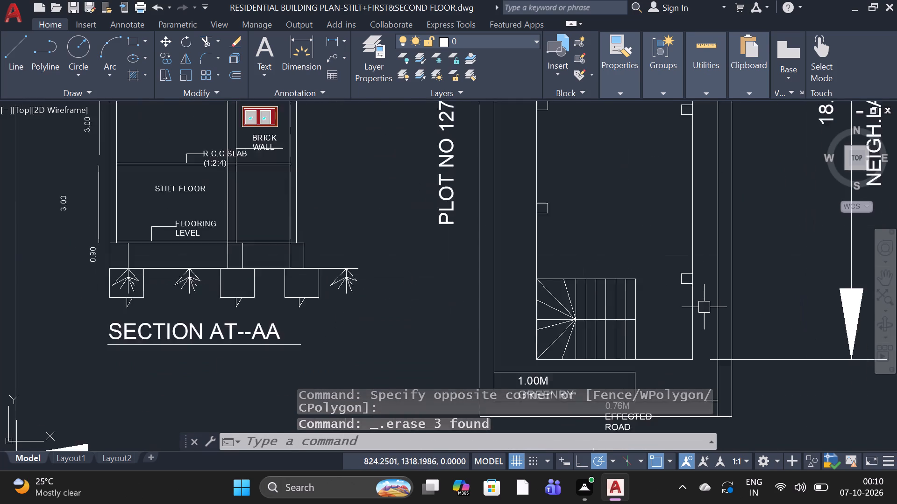
{"action": "scroll", "coordinate": [704, 307], "scroll_direction": "up", "scroll_amount": 2}
{"action": "triple_click", "coordinate": [654, 202]}
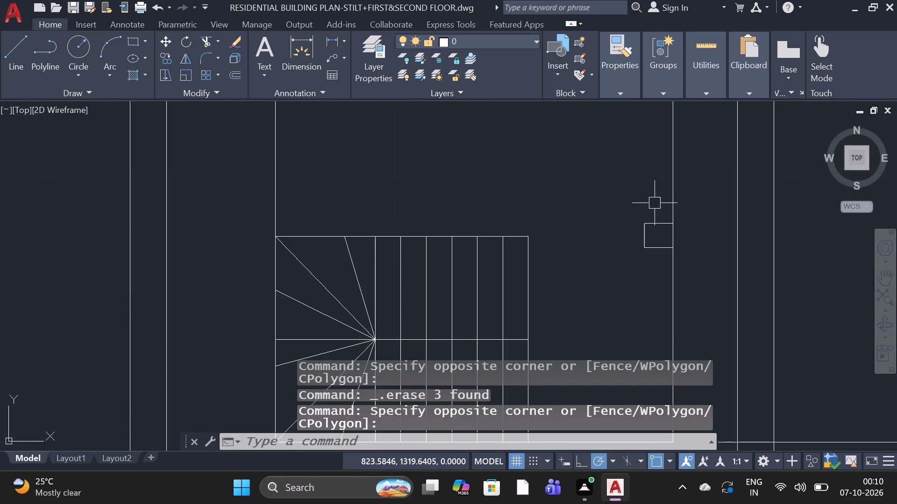
{"action": "left_click", "coordinate": [655, 204]}
{"action": "left_click", "coordinate": [638, 252]}
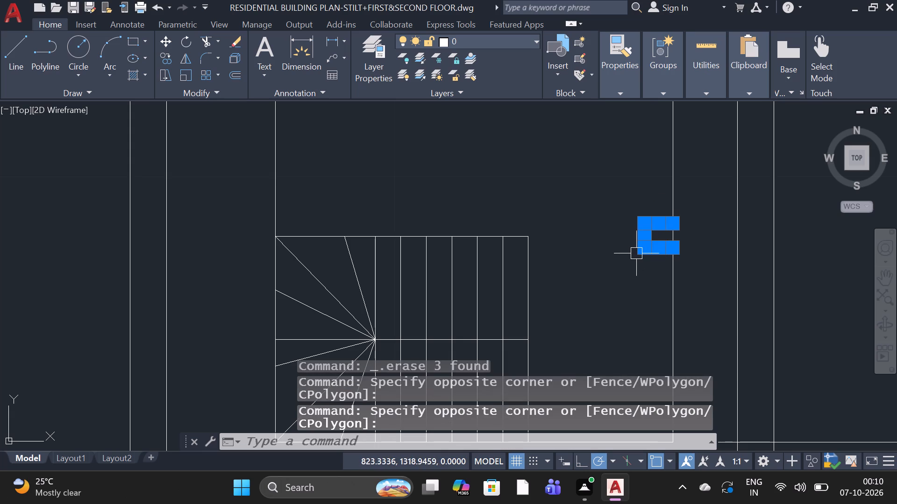
{"action": "key", "text": "Delete"}
Delete the column on the left wall just above the staircase in the copied plan.
{"action": "scroll", "coordinate": [435, 244], "scroll_direction": "down", "scroll_amount": 3}
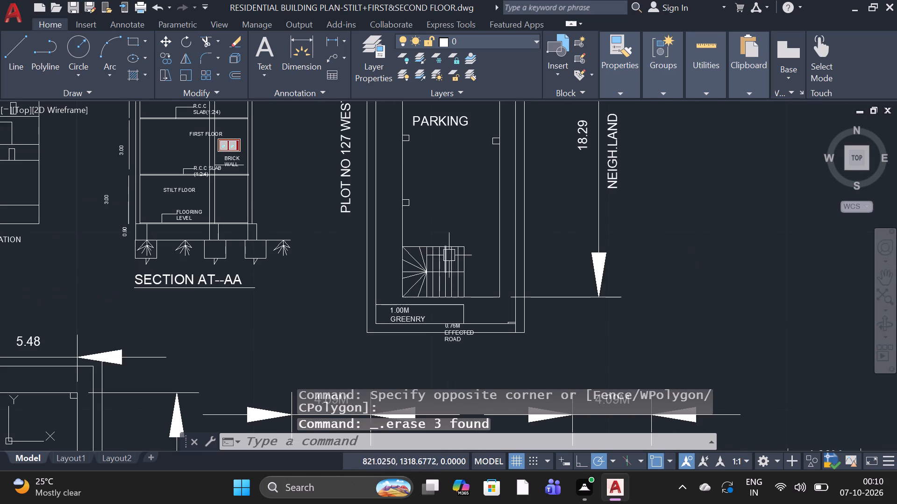
{"action": "scroll", "coordinate": [411, 172], "scroll_direction": "up", "scroll_amount": 2}
{"action": "double_click", "coordinate": [421, 235]}
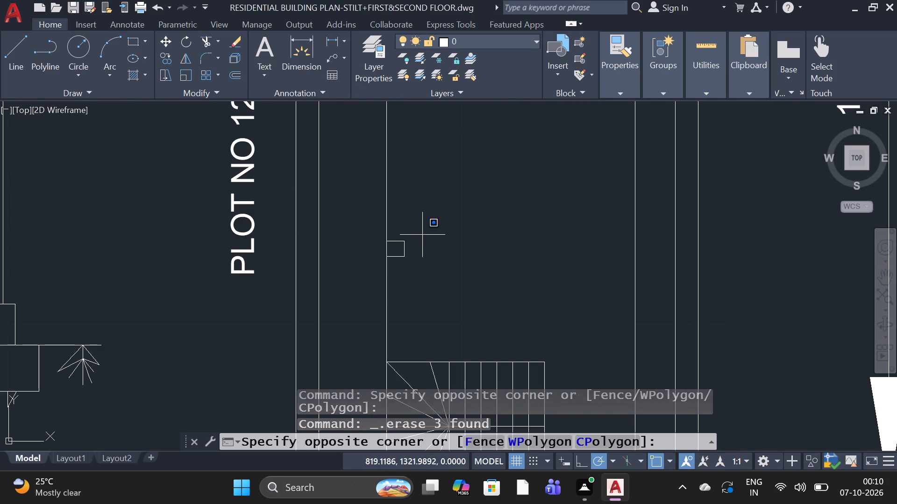
{"action": "left_click", "coordinate": [413, 226]}
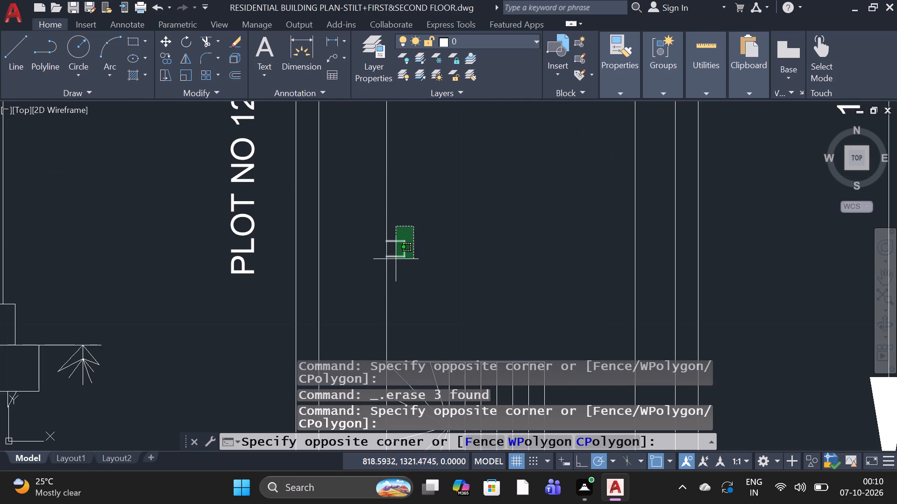
{"action": "left_click", "coordinate": [396, 260]}
{"action": "key", "text": "Delete"}
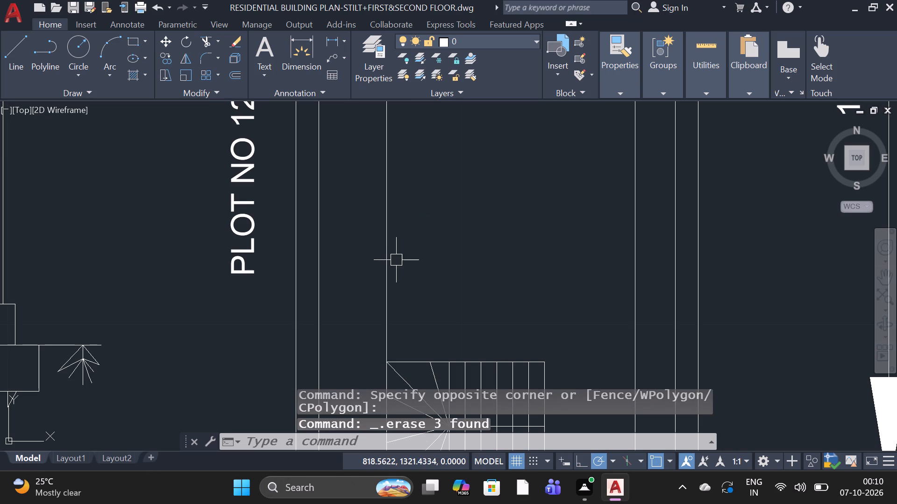
Delete the column on the left wall just below the PARKING label in the copied plan.
{"action": "scroll", "coordinate": [406, 244], "scroll_direction": "down", "scroll_amount": 3}
{"action": "scroll", "coordinate": [431, 212], "scroll_direction": "up", "scroll_amount": 2}
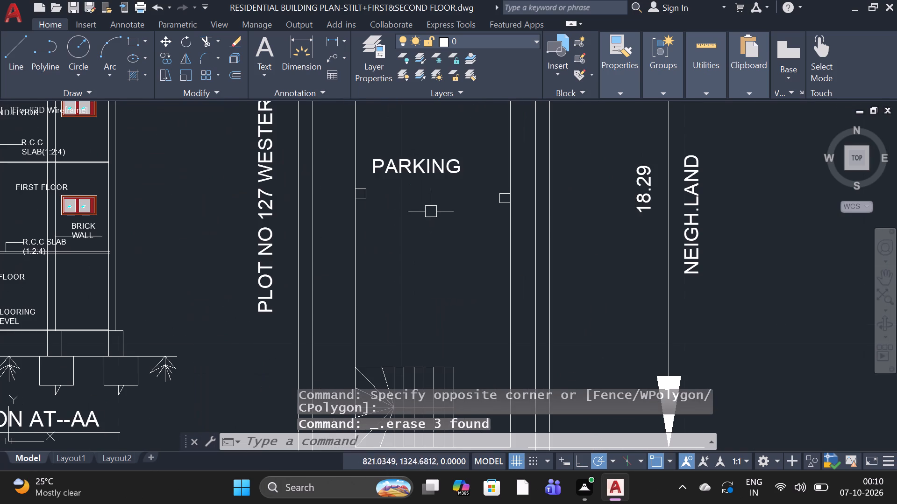
{"action": "scroll", "coordinate": [377, 186], "scroll_direction": "up", "scroll_amount": 2}
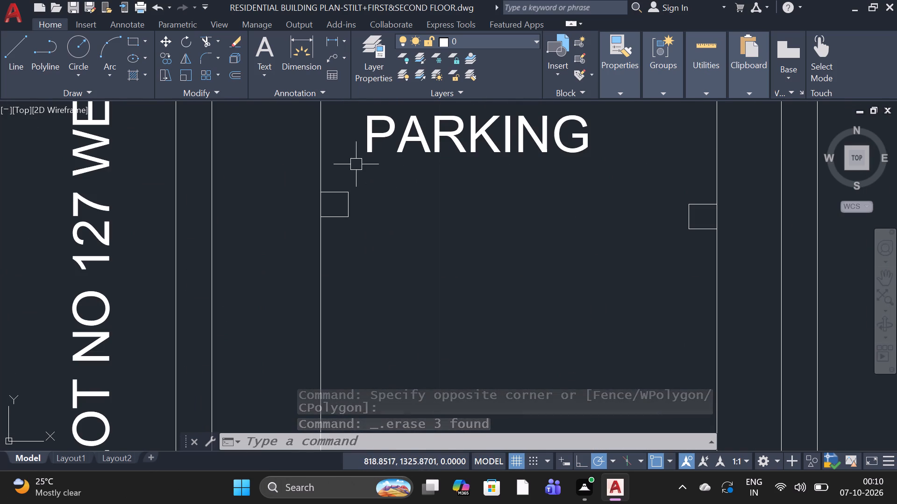
{"action": "left_click_drag", "start_coordinate": [356, 164], "coordinate": [358, 175]}
{"action": "left_click", "coordinate": [338, 230]}
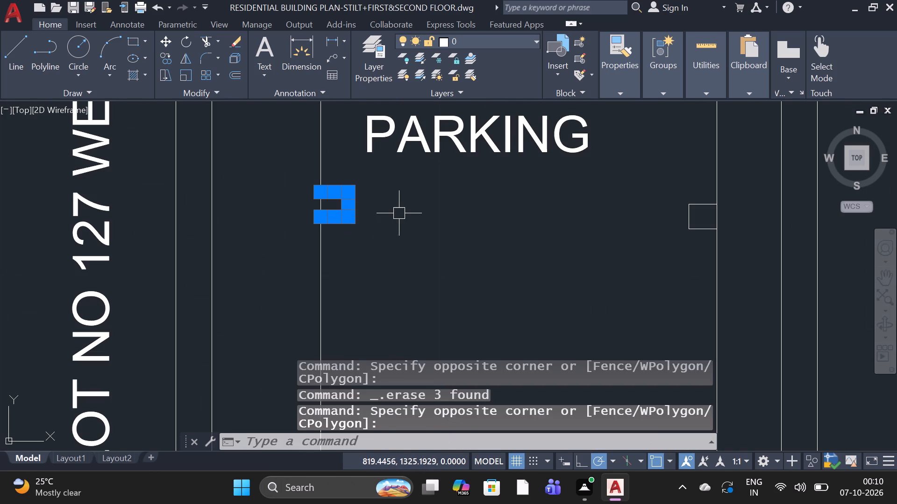
{"action": "key", "text": "Delete"}
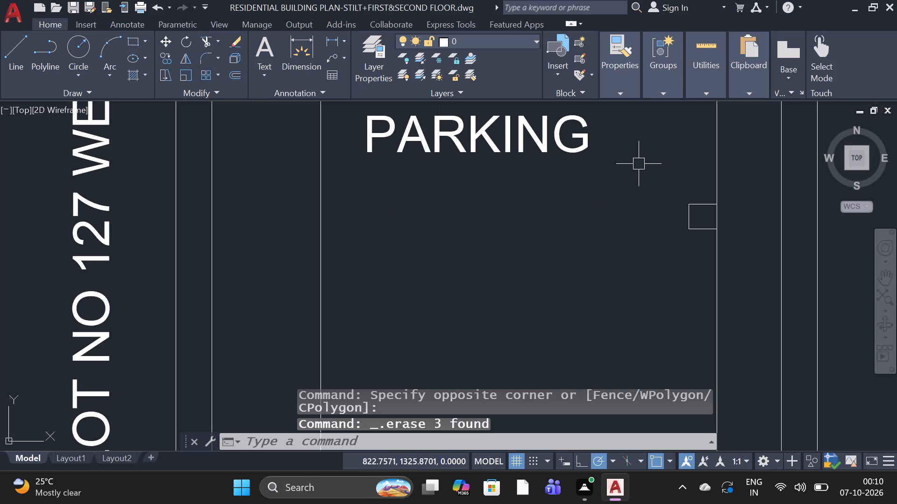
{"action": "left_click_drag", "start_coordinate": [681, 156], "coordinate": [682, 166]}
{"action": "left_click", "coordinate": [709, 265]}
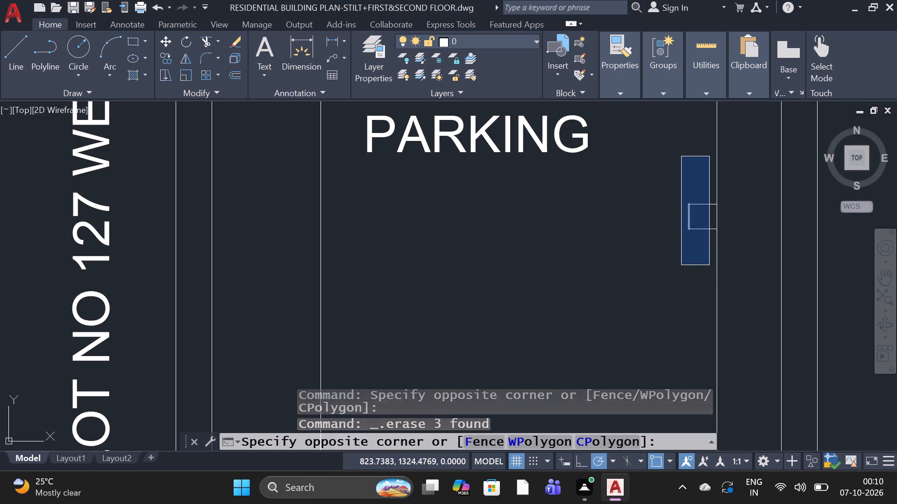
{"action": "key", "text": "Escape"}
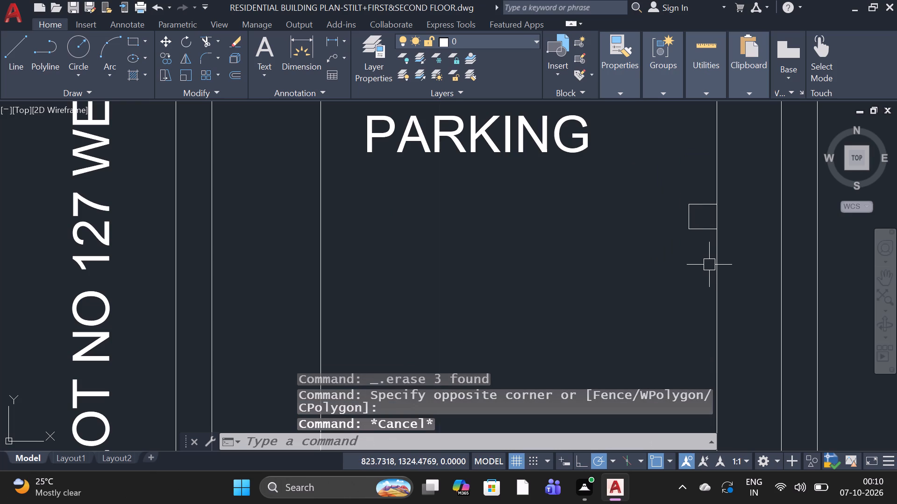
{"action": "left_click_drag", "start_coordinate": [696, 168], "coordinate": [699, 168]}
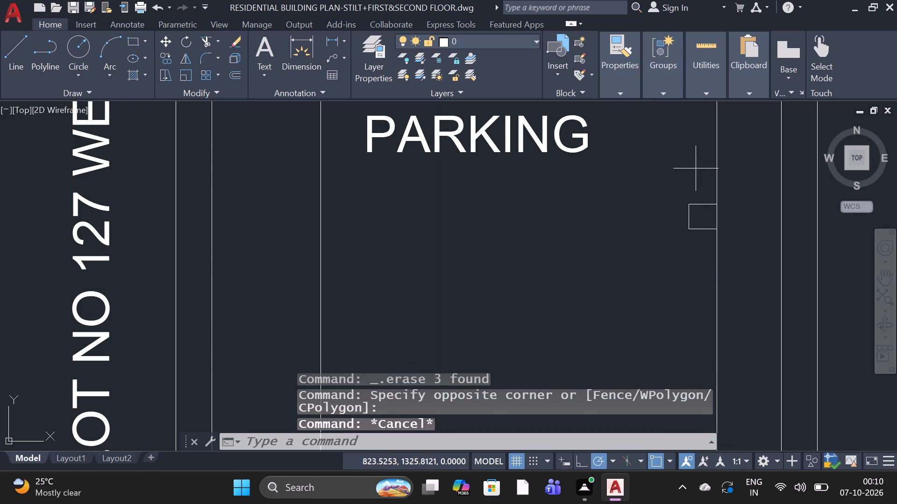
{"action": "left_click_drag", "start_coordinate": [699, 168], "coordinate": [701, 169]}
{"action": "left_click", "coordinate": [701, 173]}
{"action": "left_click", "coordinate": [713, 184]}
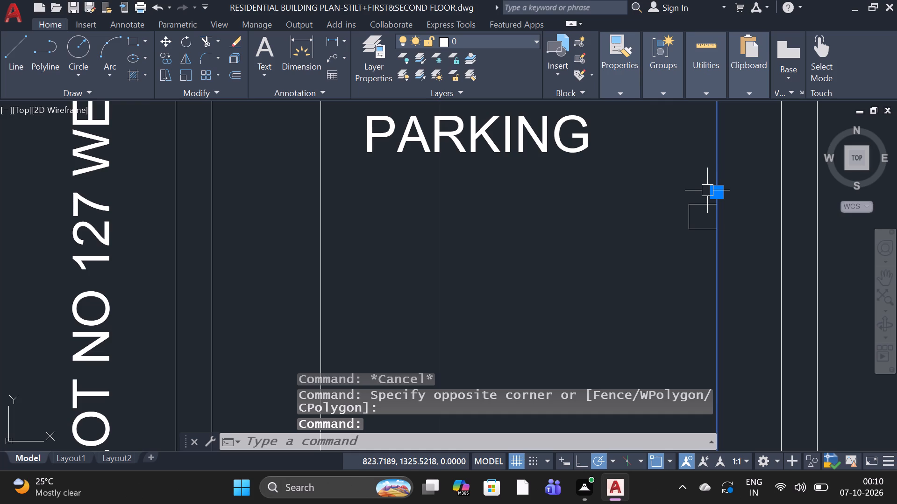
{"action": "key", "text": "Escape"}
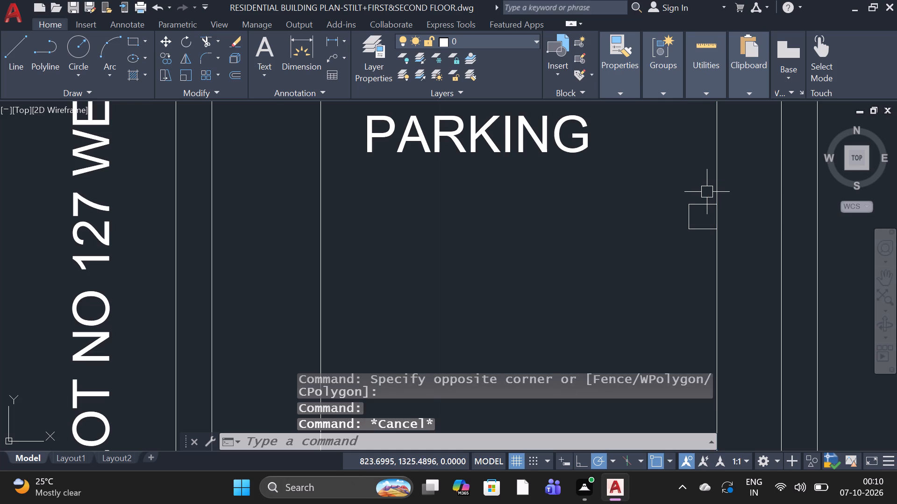
Delete the column on the right wall just below the PARKING label in the copied plan.
{"action": "left_click", "coordinate": [702, 192]}
{"action": "left_click", "coordinate": [681, 256]}
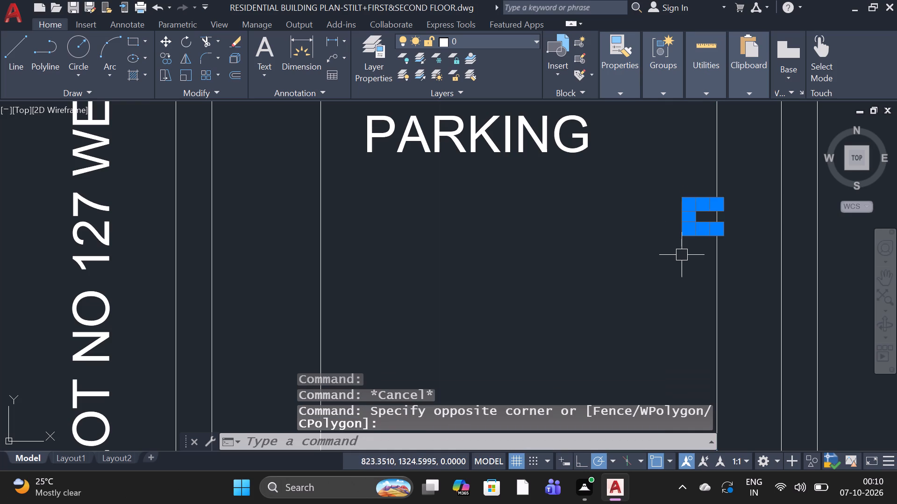
{"action": "key", "text": "Delete"}
Replace the PARKING label's text in the copied plan with "PLOT NO.127EASTERN PART".
{"action": "scroll", "coordinate": [643, 265], "scroll_direction": "down", "scroll_amount": 2}
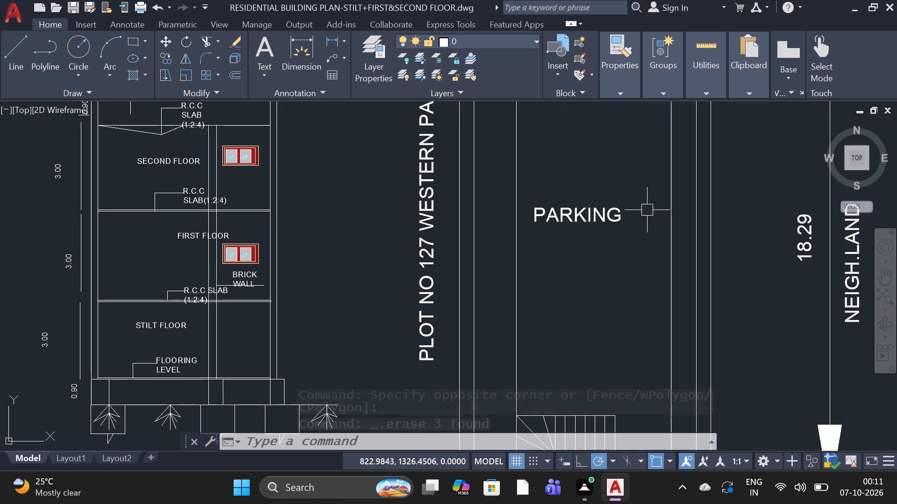
{"action": "left_click", "coordinate": [580, 219]}
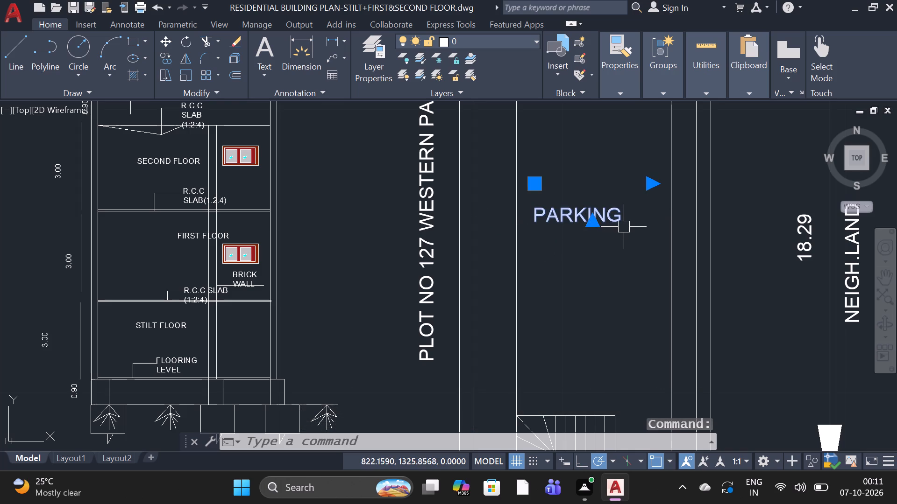
{"action": "left_click", "coordinate": [624, 225]}
{"action": "left_click", "coordinate": [624, 225]}
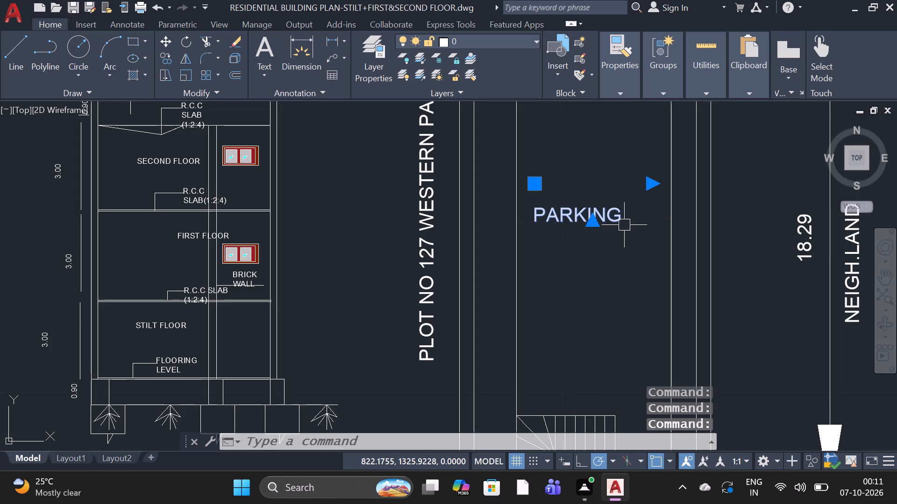
{"action": "double_click", "coordinate": [623, 220]}
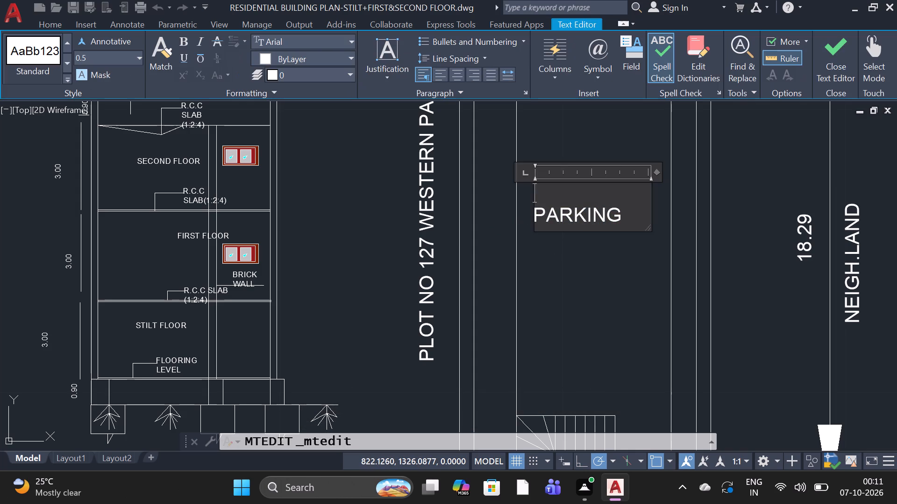
{"action": "left_click", "coordinate": [626, 216]}
{"action": "key", "text": "BackSpace"}
{"action": "key", "text": "BackSpace"}
{"action": "key", "text": "BackSpace"}
{"action": "key", "text": "BackSpace"}
{"action": "key", "text": "BackSpace"}
{"action": "key", "text": "BackSpace"}
{"action": "key", "text": "BackSpace"}
{"action": "key", "text": "BackSpace"}
{"action": "key", "text": "BackSpace"}
{"action": "key", "text": "BackSpace"}
{"action": "key", "text": "BackSpace"}
{"action": "key", "text": "BackSpace"}
{"action": "key", "text": "BackSpace"}
{"action": "key", "text": "BackSpace"}
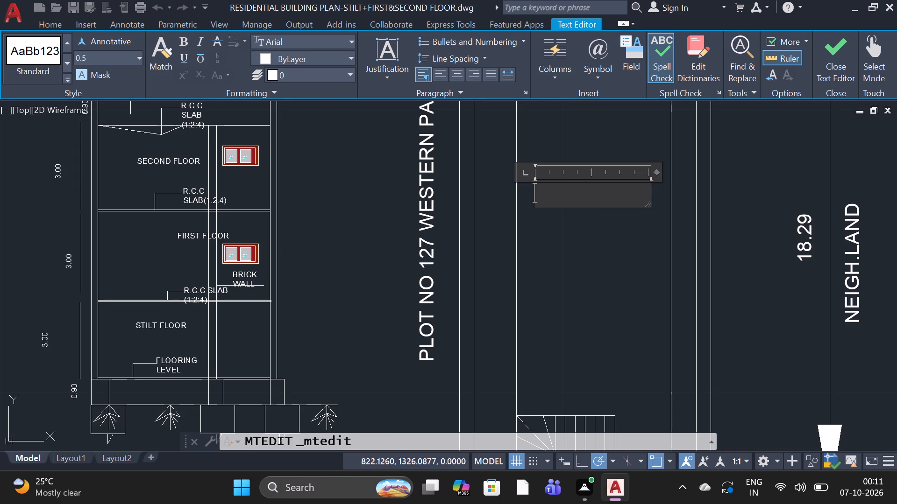
{"action": "type", "text": "PLO"}
{"action": "type", "text": "T NO"}
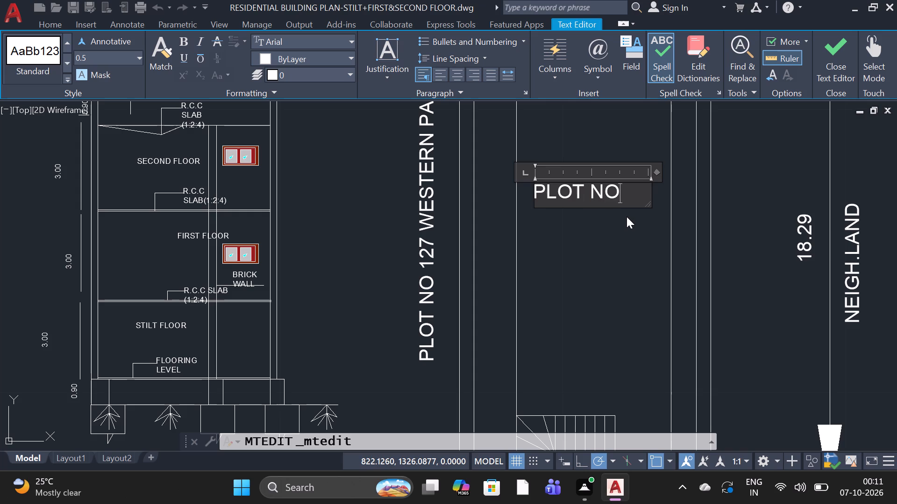
{"action": "key", "text": "period"}
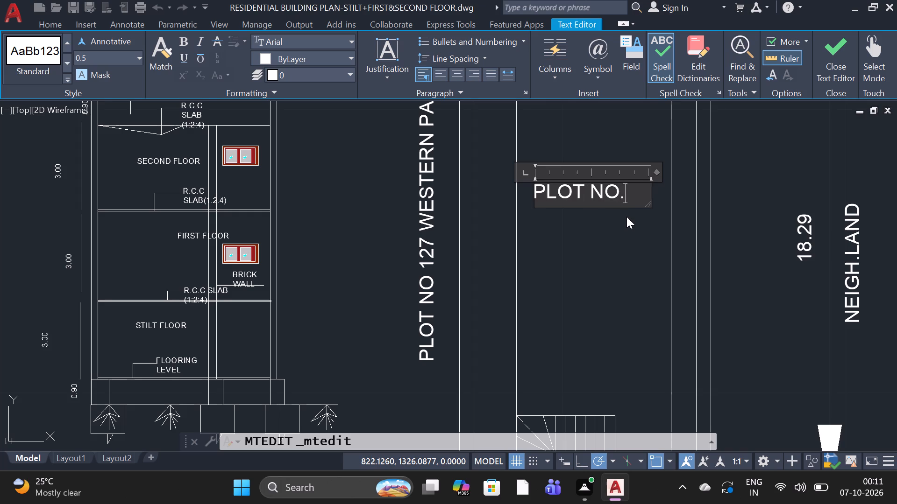
{"action": "type", "text": "127"}
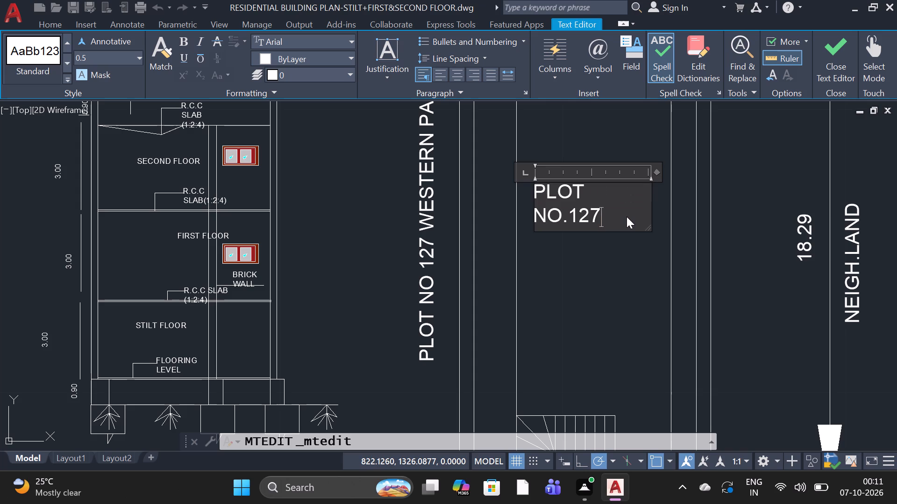
{"action": "key", "text": "e"}
{"action": "key", "text": "a"}
{"action": "key", "text": "s"}
{"action": "key", "text": "t"}
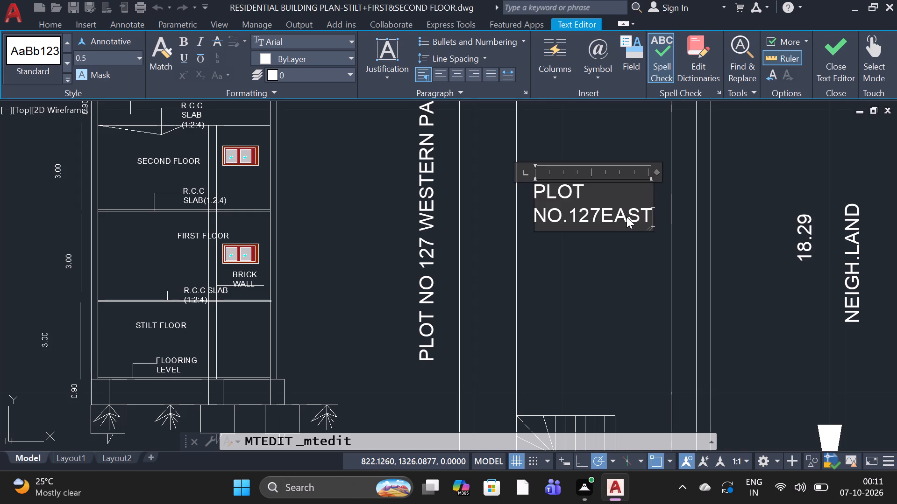
{"action": "key", "text": "e"}
{"action": "key", "text": "r"}
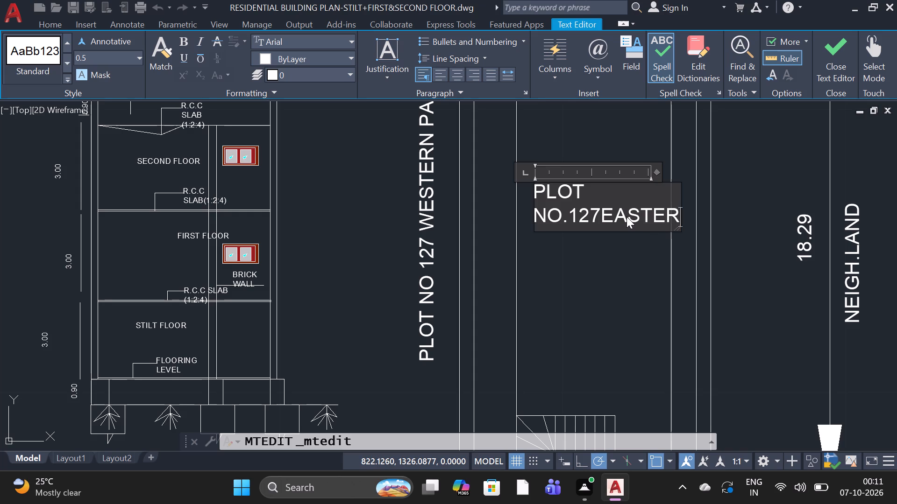
{"action": "key", "text": "n"}
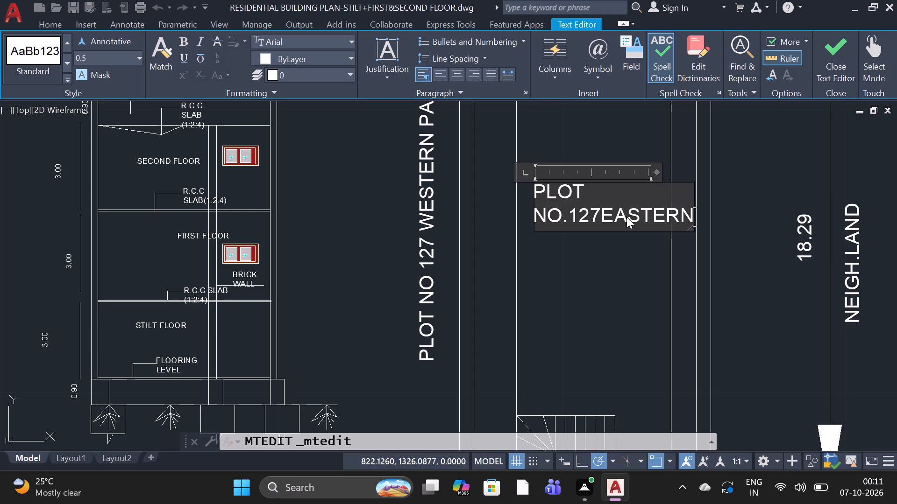
{"action": "key", "text": "space"}
{"action": "type", "text": "PART"}
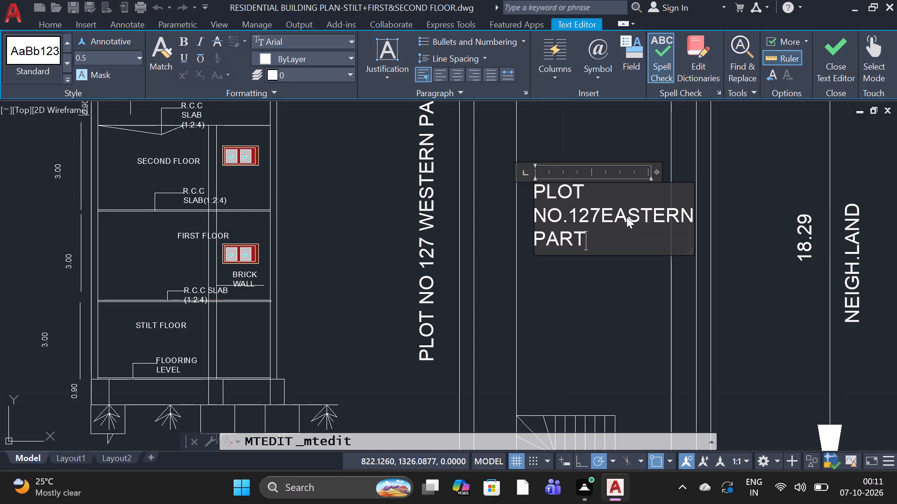
{"action": "left_click", "coordinate": [583, 273]}
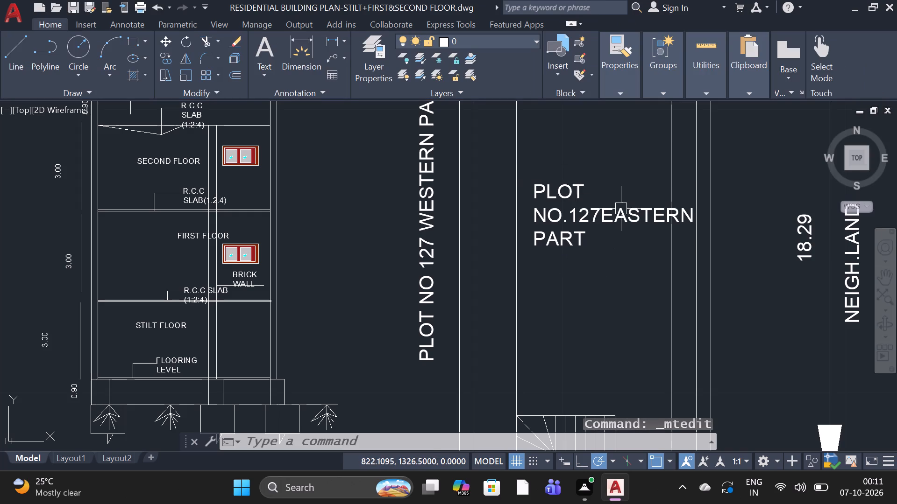
Rotate the PLOT NO.127EASTERN PART label by 90° so it reads vertically.
{"action": "left_click", "coordinate": [620, 219]}
{"action": "right_click", "coordinate": [620, 221]}
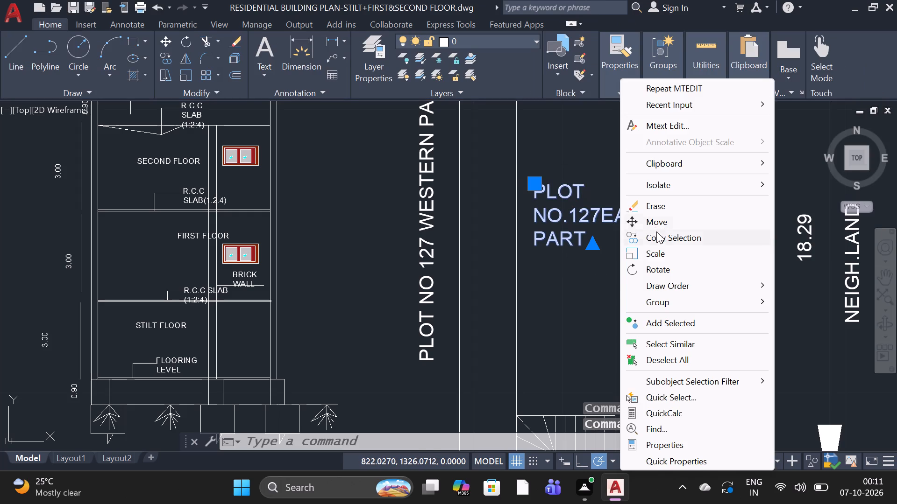
{"action": "left_click", "coordinate": [661, 271]}
{"action": "left_click", "coordinate": [662, 218]}
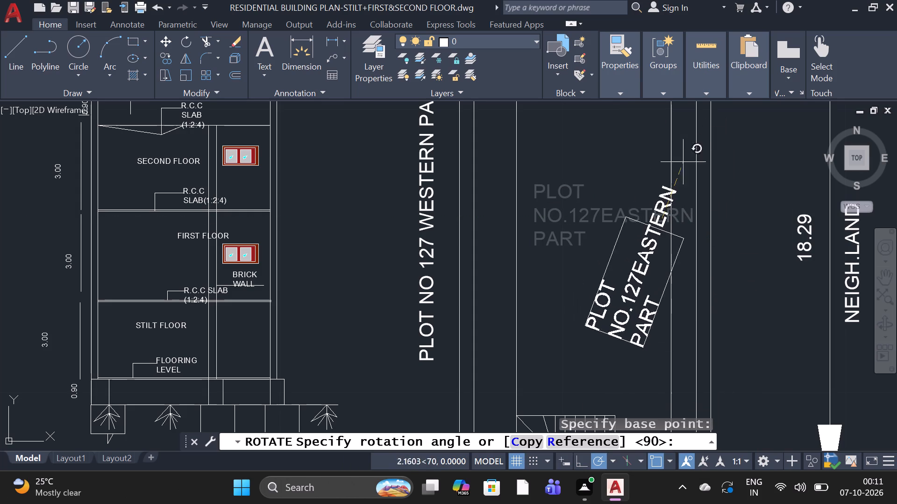
{"action": "left_click", "coordinate": [657, 144]}
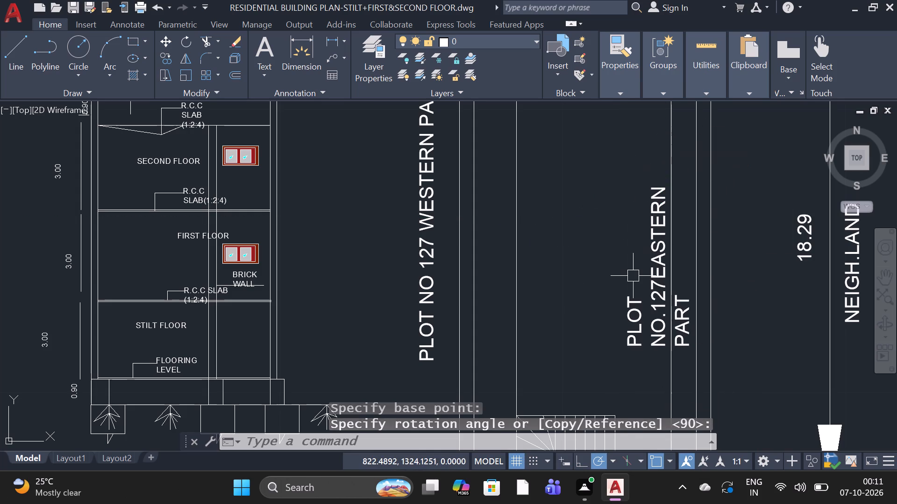
Move the rotated plot label off the right wall to the middle of the plan, above the staircase.
{"action": "left_click", "coordinate": [667, 338]}
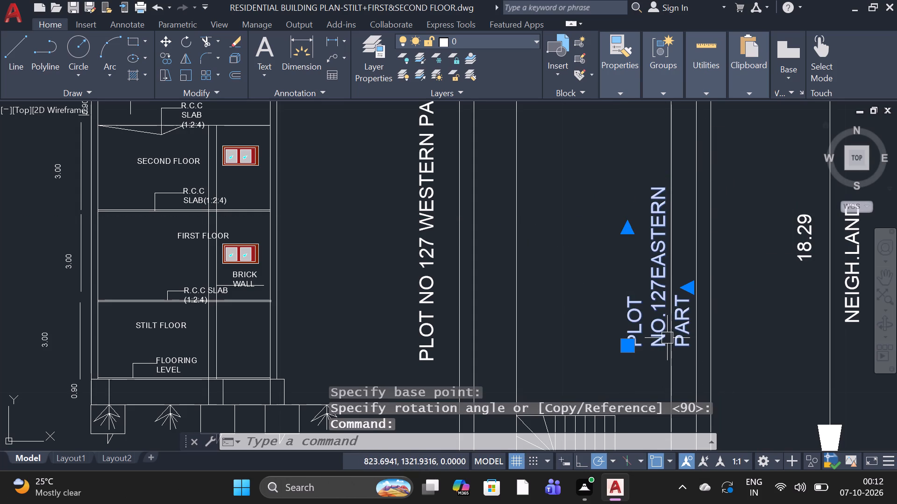
{"action": "left_click", "coordinate": [628, 350]}
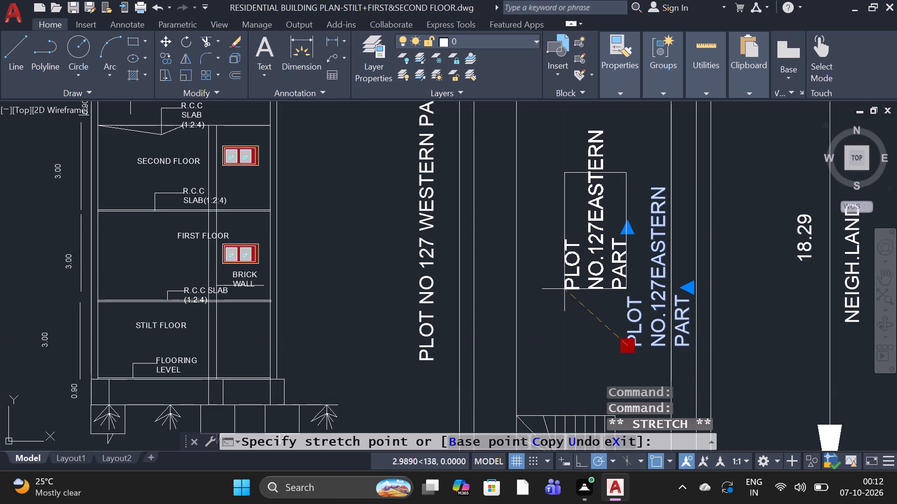
{"action": "scroll", "coordinate": [564, 287], "scroll_direction": "down", "scroll_amount": 2}
{"action": "left_click", "coordinate": [563, 277]}
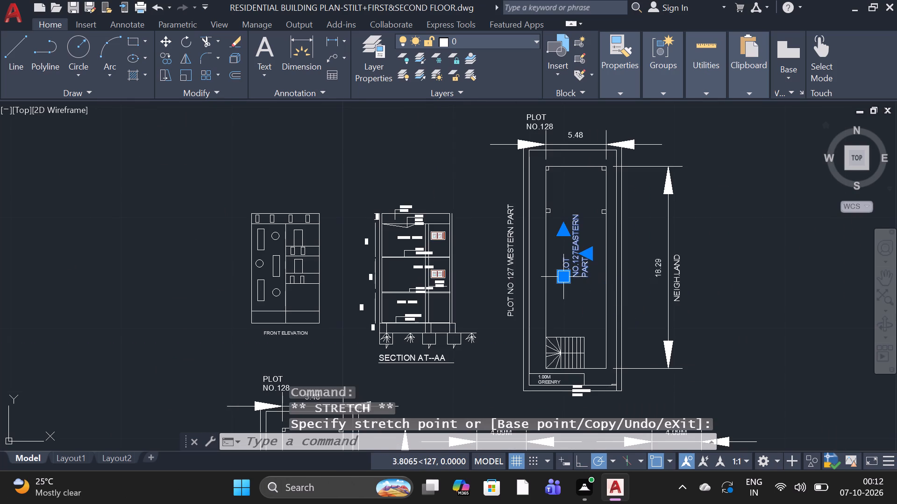
{"action": "key", "text": "Escape"}
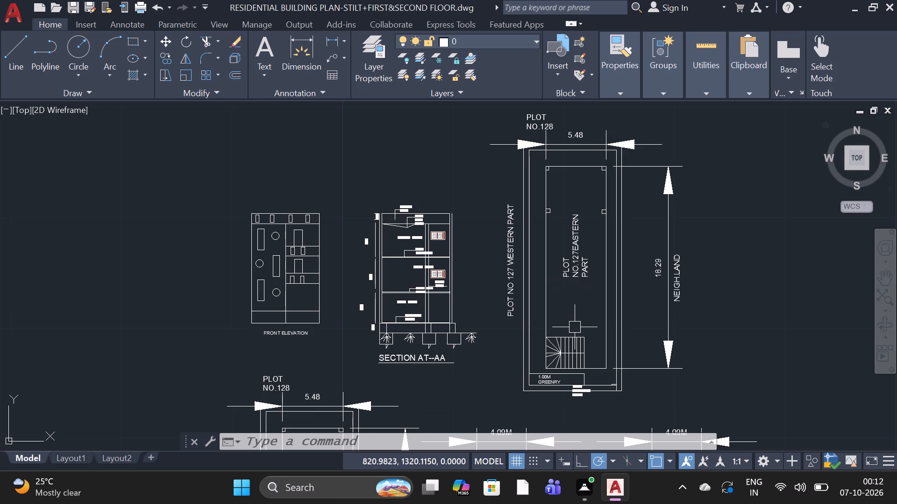
Delete the remaining mid-wall column on the left wall of the PLOT NO.127EASTERN PART plan.
{"action": "scroll", "coordinate": [553, 220], "scroll_direction": "up", "scroll_amount": 2}
{"action": "scroll", "coordinate": [553, 219], "scroll_direction": "down", "scroll_amount": 1}
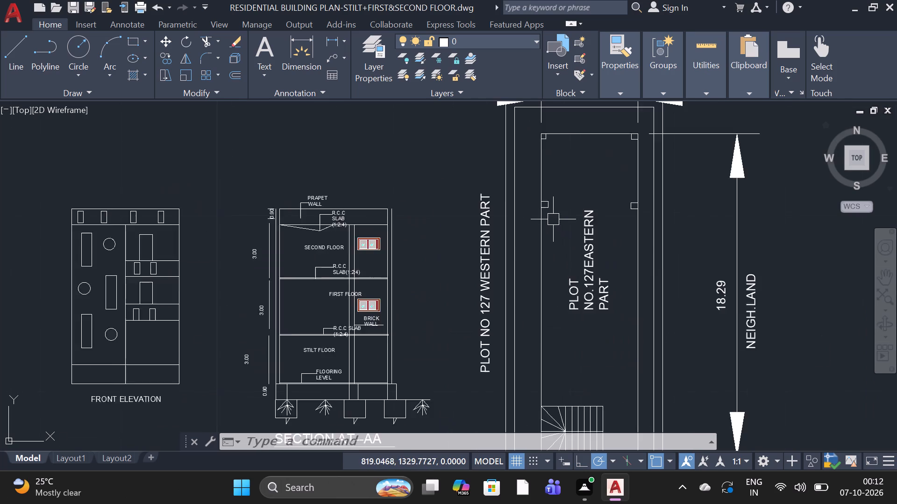
{"action": "scroll", "coordinate": [553, 219], "scroll_direction": "down", "scroll_amount": 1}
{"action": "scroll", "coordinate": [535, 189], "scroll_direction": "up", "scroll_amount": 3}
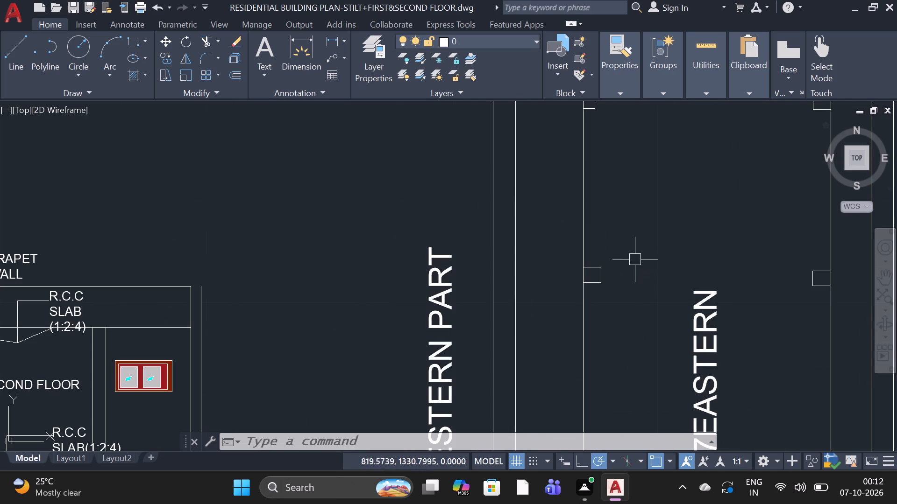
{"action": "left_click", "coordinate": [607, 253]}
{"action": "left_click", "coordinate": [607, 253]}
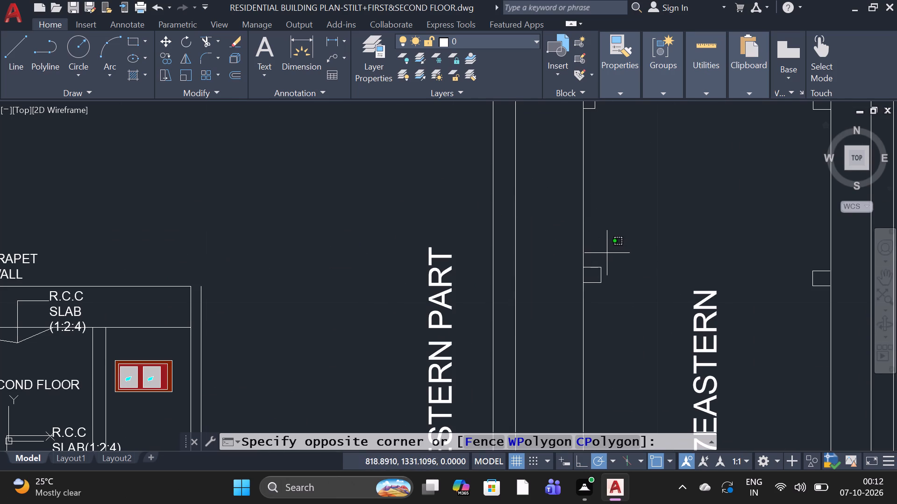
{"action": "left_click", "coordinate": [589, 301]}
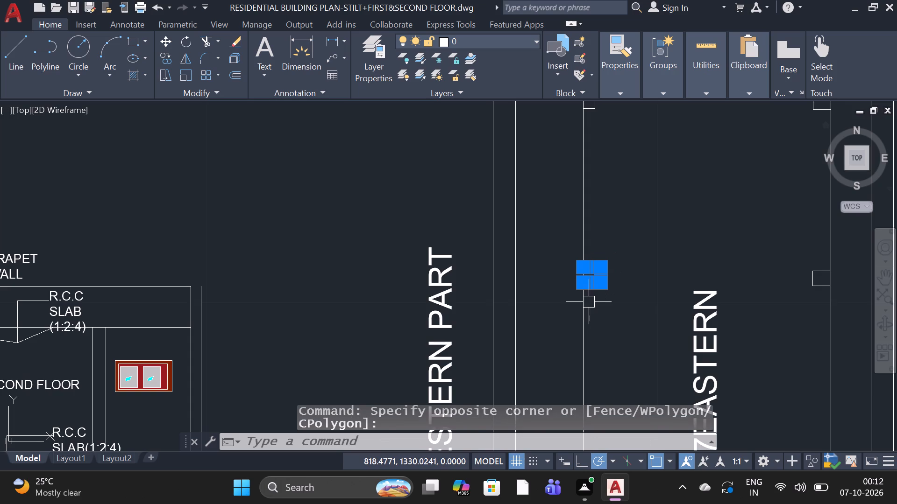
{"action": "key", "text": "Delete"}
Delete the column in the top-left corner of the PLOT NO.127EASTERN PART plan.
{"action": "scroll", "coordinate": [598, 299], "scroll_direction": "down", "scroll_amount": 1}
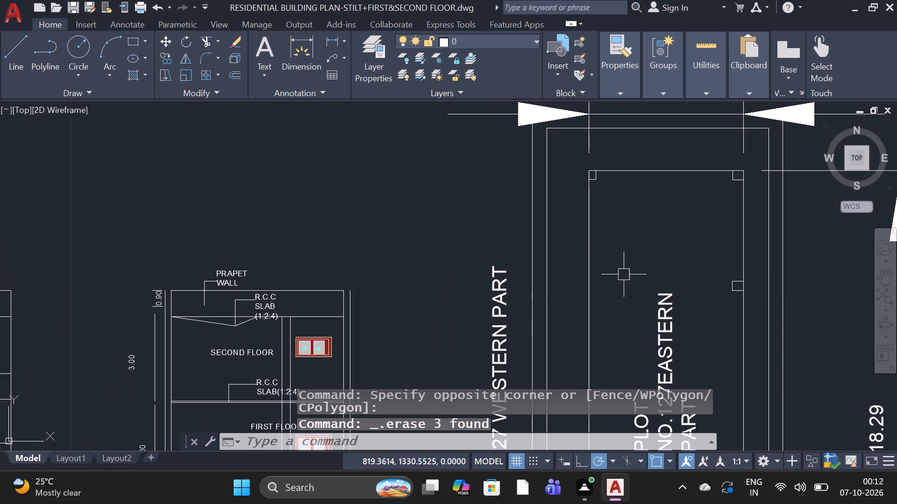
{"action": "scroll", "coordinate": [609, 168], "scroll_direction": "up", "scroll_amount": 3}
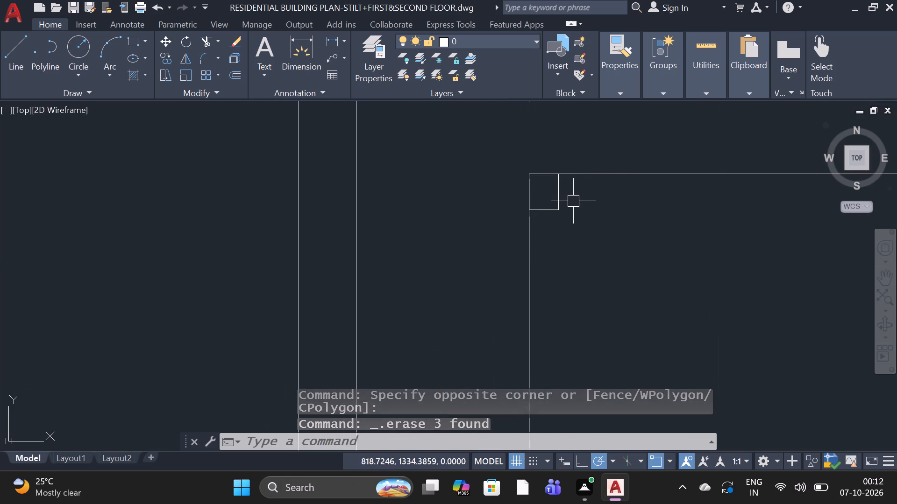
{"action": "left_click", "coordinate": [578, 200]}
{"action": "left_click", "coordinate": [584, 200]}
{"action": "left_click", "coordinate": [577, 196]}
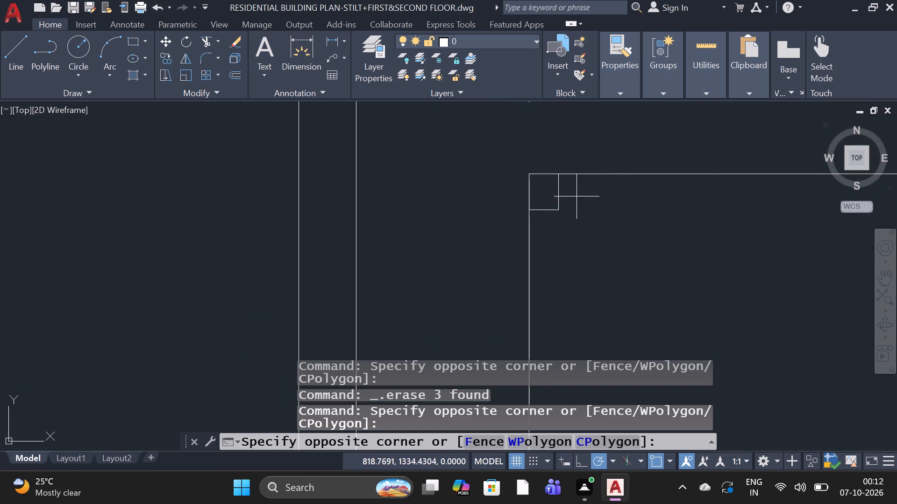
{"action": "left_click", "coordinate": [546, 222]}
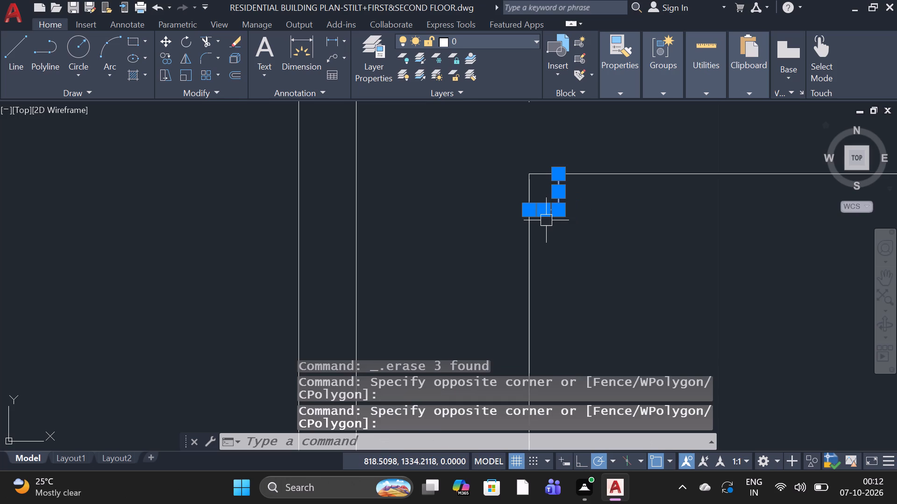
{"action": "key", "text": "Delete"}
Delete the lines of the column in the top-right corner of the PLOT NO.127EASTERN PART plan.
{"action": "scroll", "coordinate": [551, 216], "scroll_direction": "down", "scroll_amount": 2}
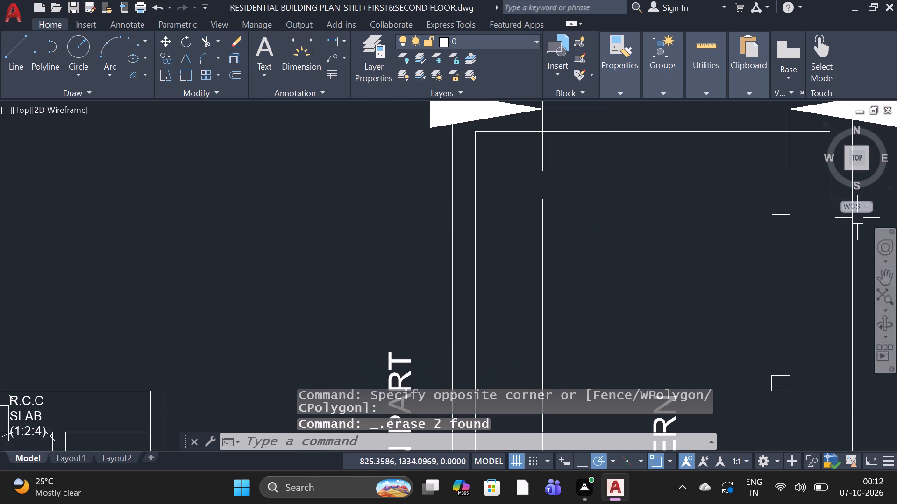
{"action": "scroll", "coordinate": [804, 213], "scroll_direction": "up", "scroll_amount": 2}
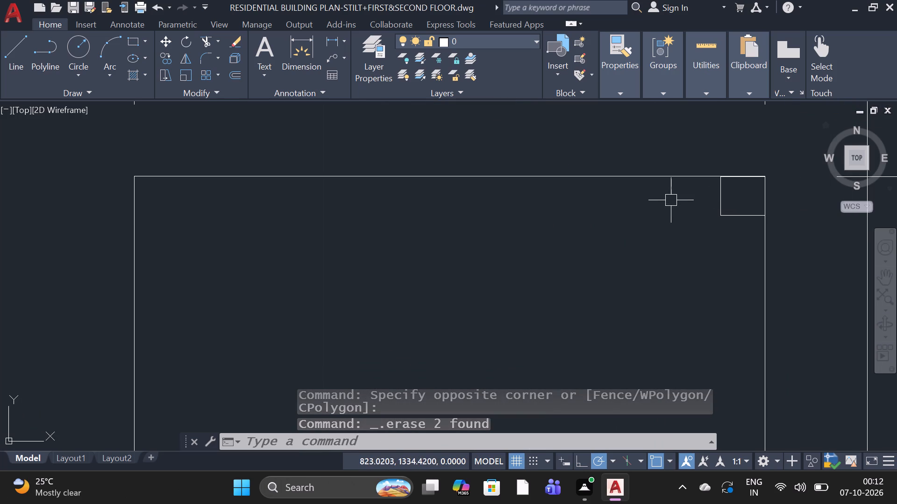
{"action": "left_click", "coordinate": [700, 186]}
{"action": "left_click", "coordinate": [701, 186]}
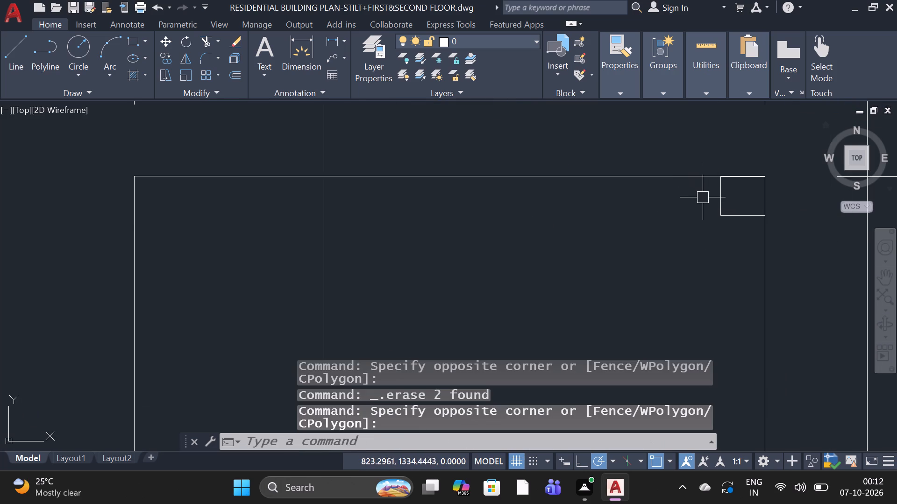
{"action": "double_click", "coordinate": [705, 199]}
{"action": "left_click", "coordinate": [705, 204]}
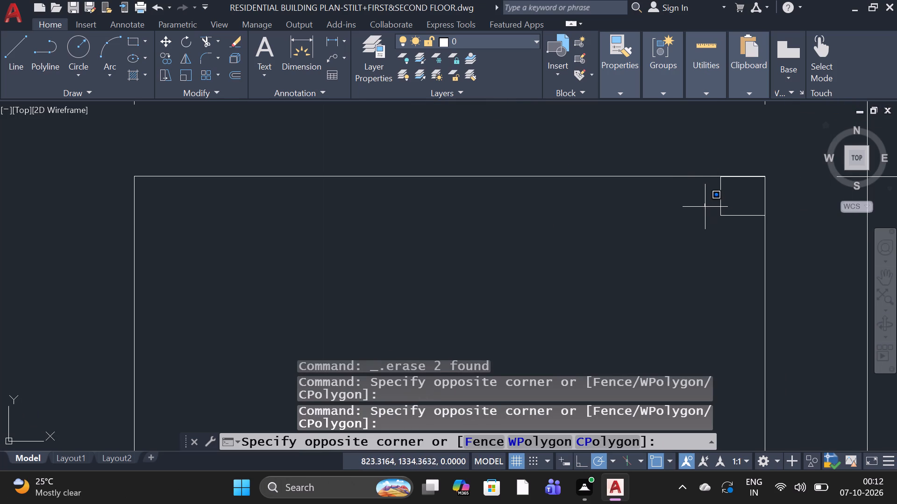
{"action": "left_click", "coordinate": [709, 198]}
{"action": "left_click_drag", "start_coordinate": [711, 203], "coordinate": [718, 203]}
{"action": "double_click", "coordinate": [717, 203]}
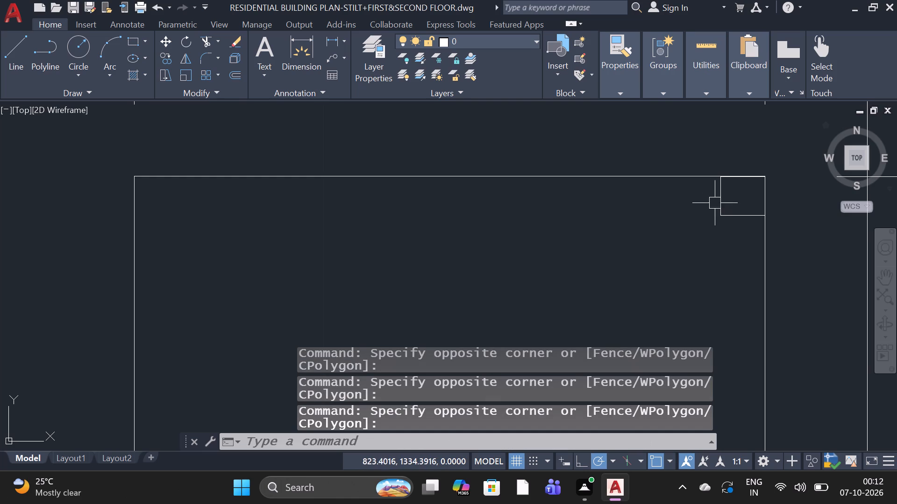
{"action": "key", "text": "Delete"}
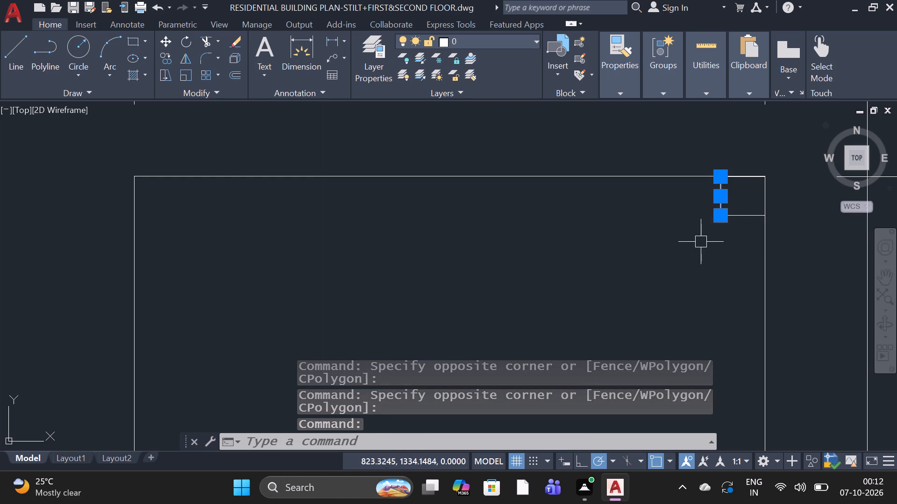
{"action": "key", "text": "Delete"}
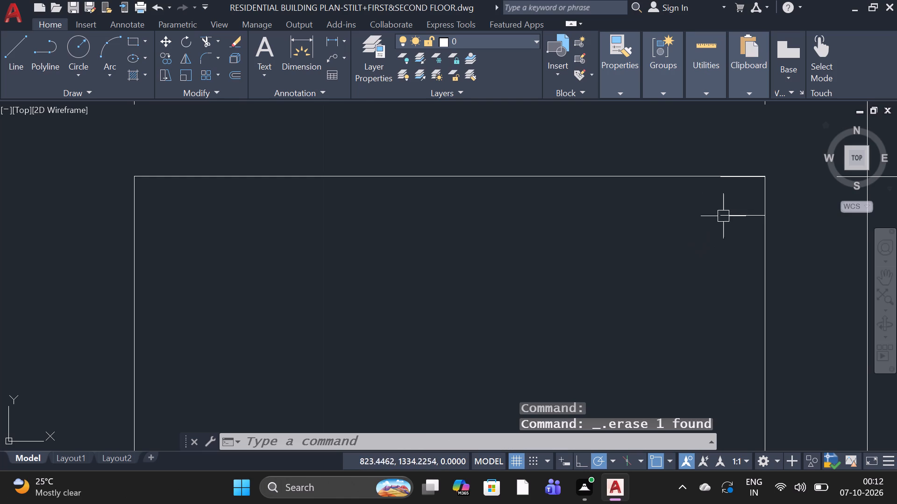
{"action": "left_click", "coordinate": [731, 215]}
{"action": "key", "text": "Delete"}
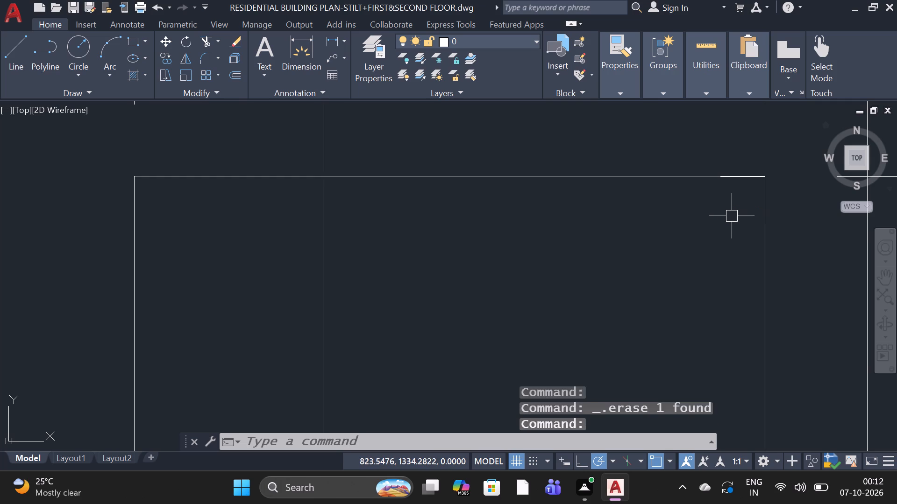
Delete the last column, on the right wall near the upper end of the PLOT NO.127EASTERN PART label.
{"action": "scroll", "coordinate": [709, 213], "scroll_direction": "down", "scroll_amount": 3}
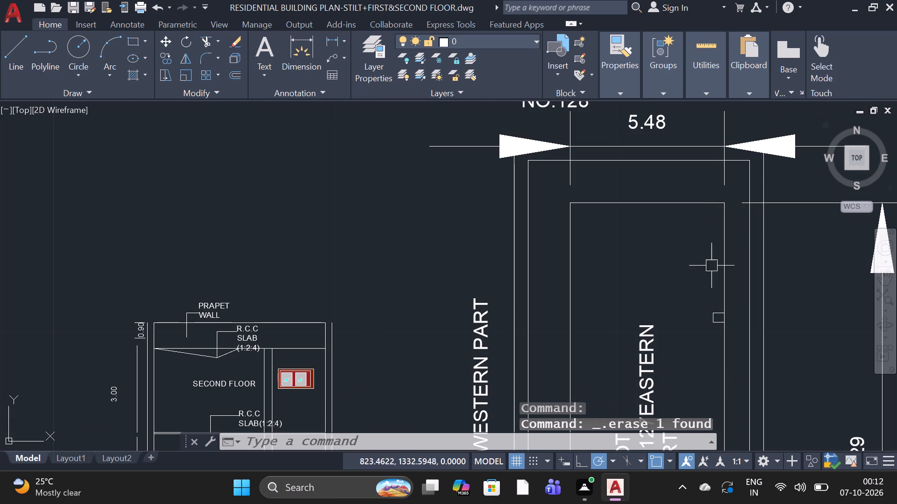
{"action": "scroll", "coordinate": [712, 328], "scroll_direction": "up", "scroll_amount": 3}
{"action": "double_click", "coordinate": [740, 252]}
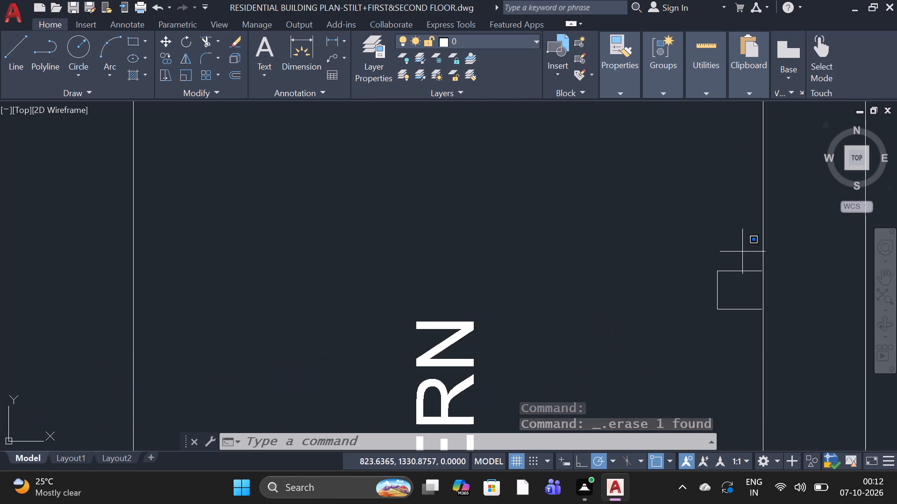
{"action": "double_click", "coordinate": [755, 256]}
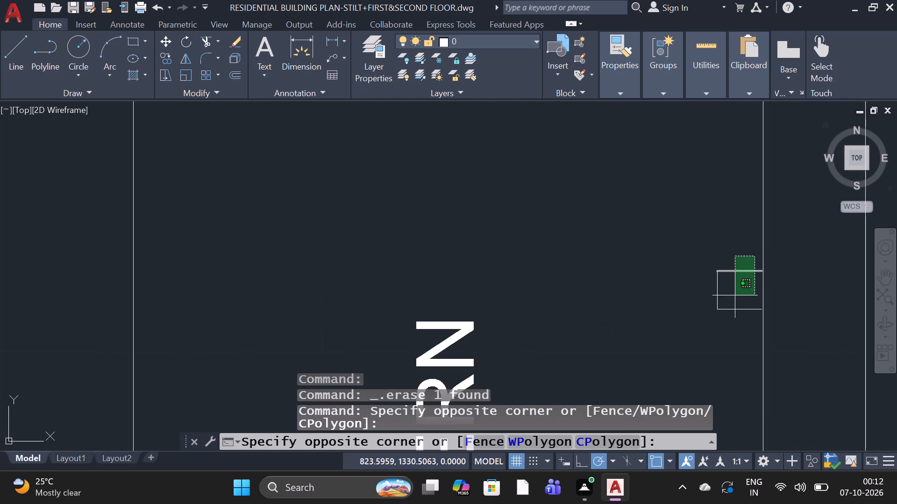
{"action": "left_click", "coordinate": [731, 302]}
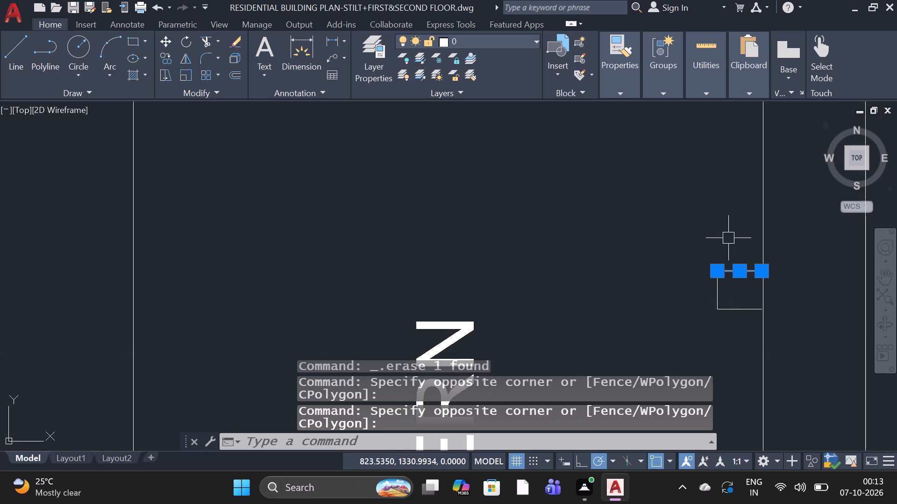
{"action": "key", "text": "Escape"}
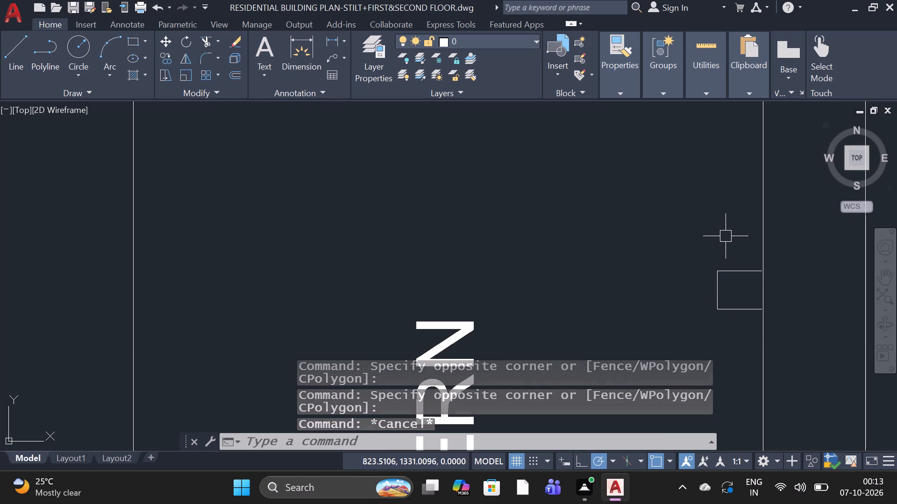
{"action": "double_click", "coordinate": [746, 249]}
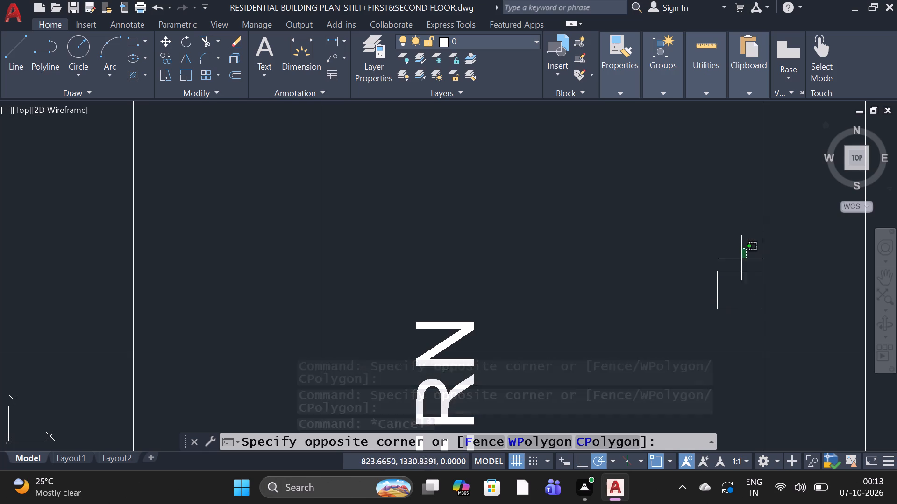
{"action": "left_click", "coordinate": [719, 328]}
{"action": "key", "text": "Delete"}
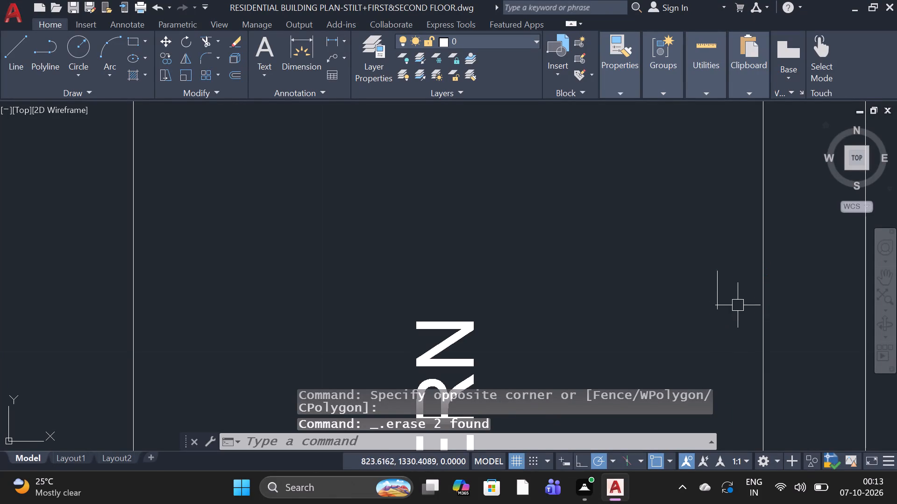
{"action": "left_click", "coordinate": [721, 297]}
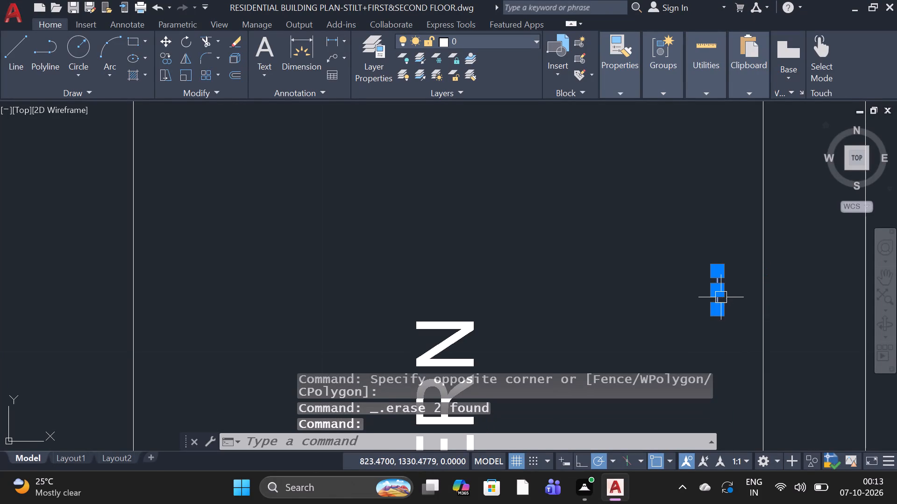
{"action": "key", "text": "Delete"}
Add the multiline text GATE at height 0.5 near the parking plan's bottom-right corner, beside the 0.76M EFFECTED ROAD label.
{"action": "scroll", "coordinate": [719, 300], "scroll_direction": "down", "scroll_amount": 4}
{"action": "scroll", "coordinate": [745, 226], "scroll_direction": "down", "scroll_amount": 2}
{"action": "scroll", "coordinate": [751, 399], "scroll_direction": "up", "scroll_amount": 1}
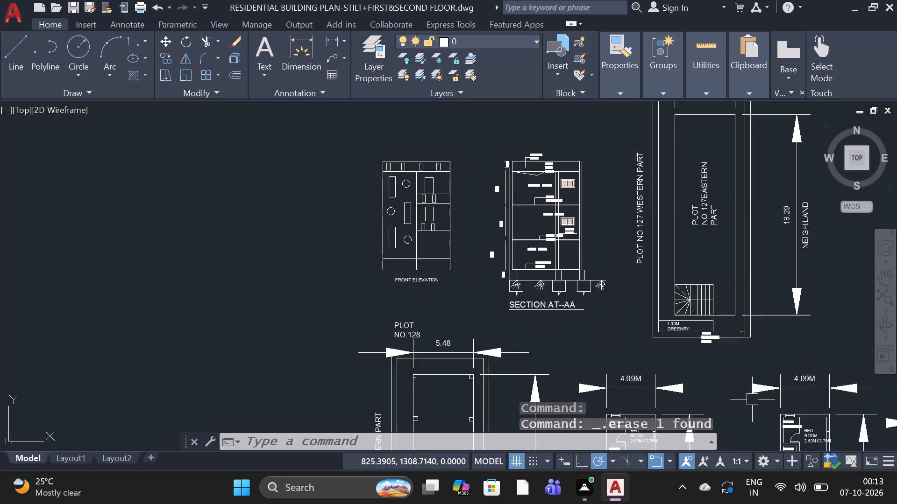
{"action": "scroll", "coordinate": [752, 399], "scroll_direction": "up", "scroll_amount": 1}
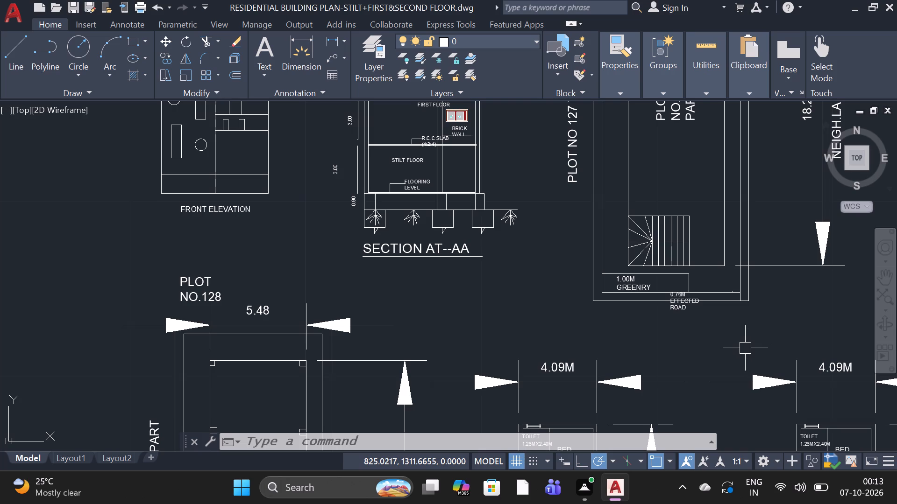
{"action": "scroll", "coordinate": [401, 336], "scroll_direction": "down", "scroll_amount": 2}
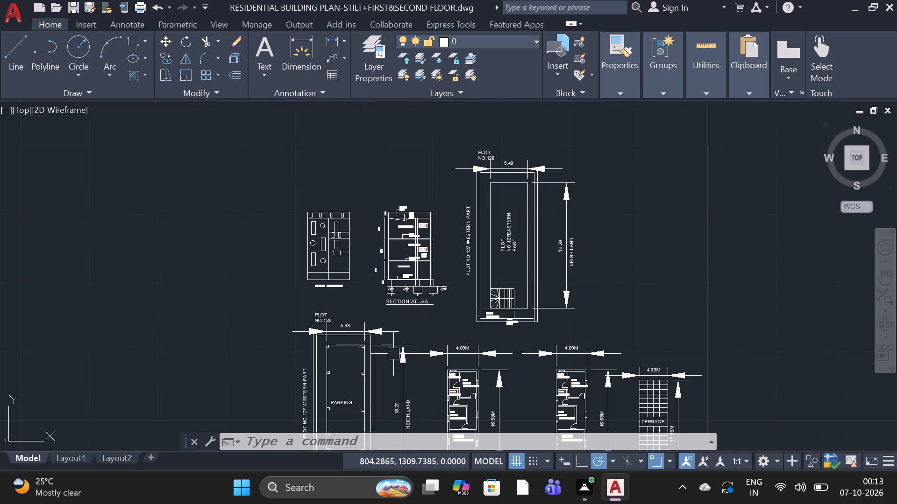
{"action": "scroll", "coordinate": [392, 326], "scroll_direction": "down", "scroll_amount": 3}
{"action": "scroll", "coordinate": [382, 351], "scroll_direction": "up", "scroll_amount": 4}
{"action": "scroll", "coordinate": [382, 351], "scroll_direction": "down", "scroll_amount": 3}
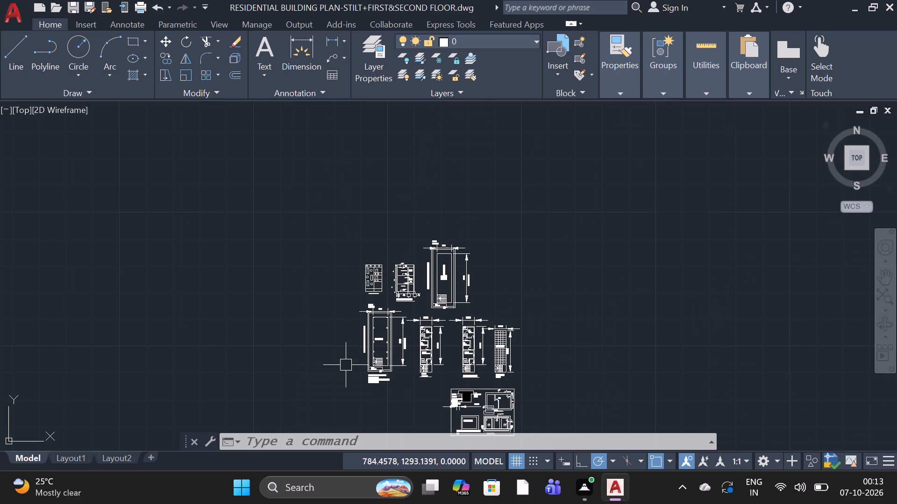
{"action": "scroll", "coordinate": [397, 376], "scroll_direction": "up", "scroll_amount": 4}
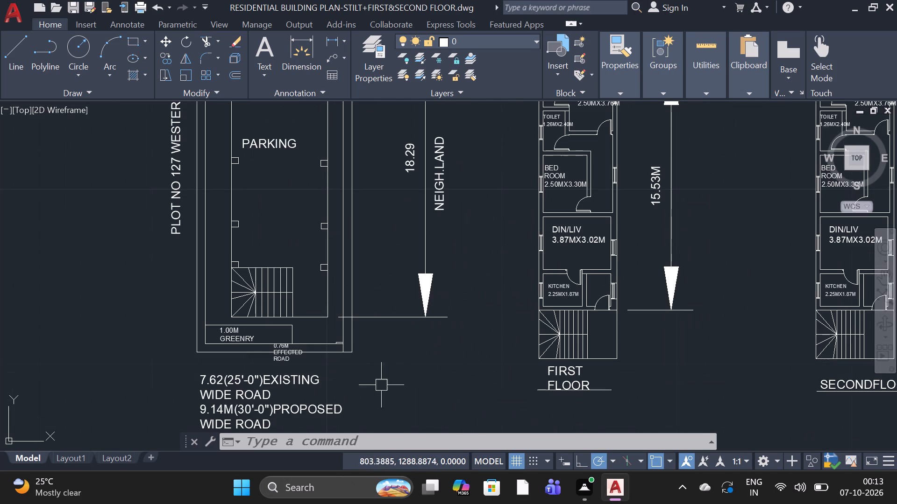
{"action": "scroll", "coordinate": [356, 385], "scroll_direction": "up", "scroll_amount": 1}
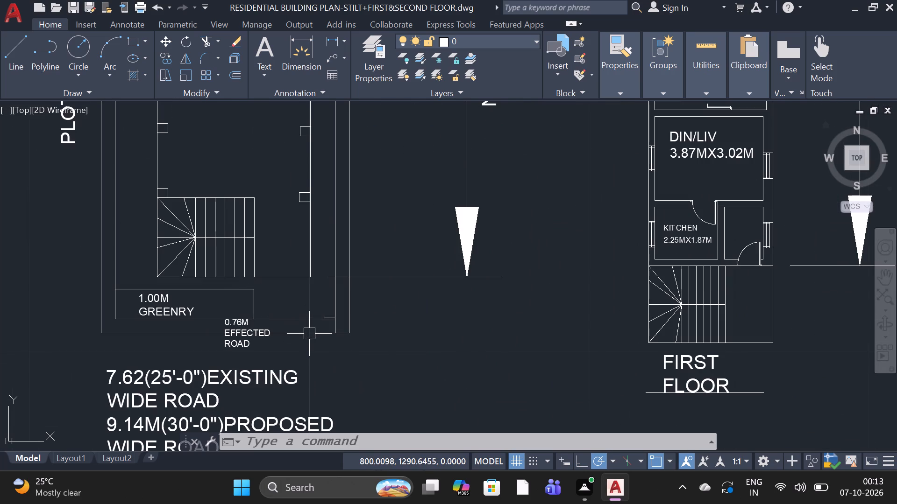
{"action": "type", "text": "T"}
{"action": "key", "text": "space"}
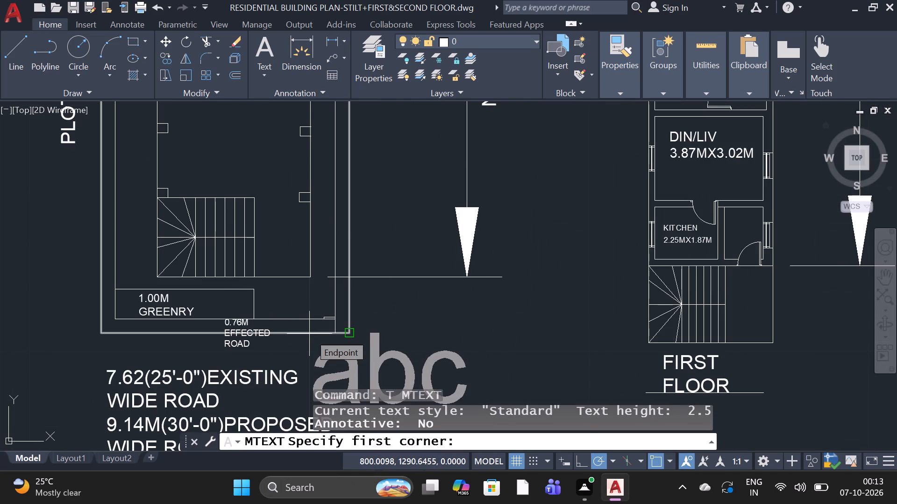
{"action": "scroll", "coordinate": [283, 311], "scroll_direction": "up", "scroll_amount": 3}
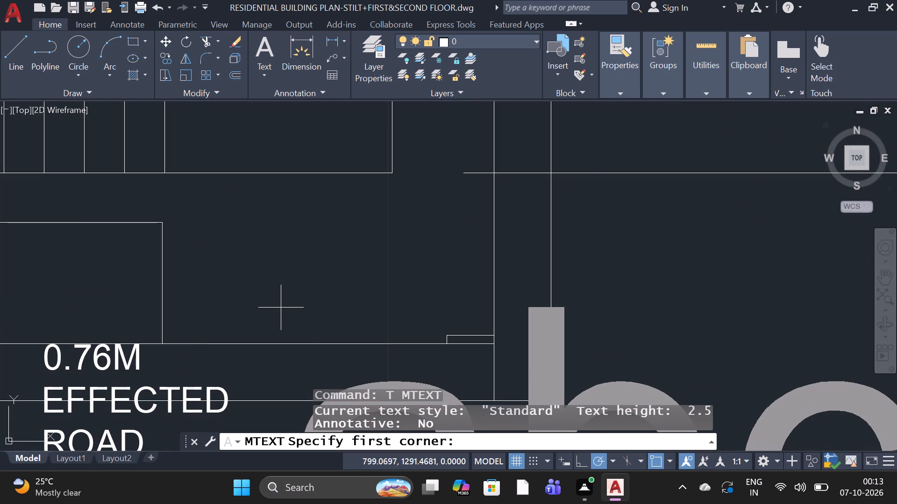
{"action": "left_click", "coordinate": [281, 308]}
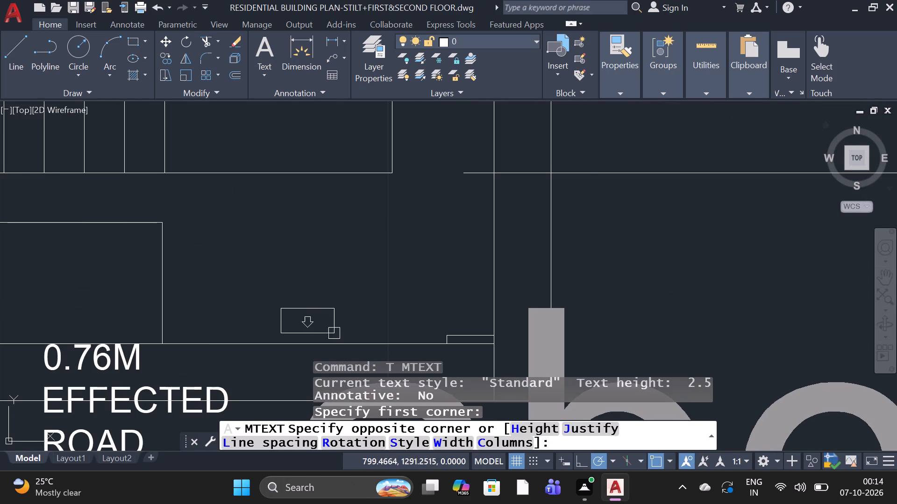
{"action": "left_click", "coordinate": [430, 339]}
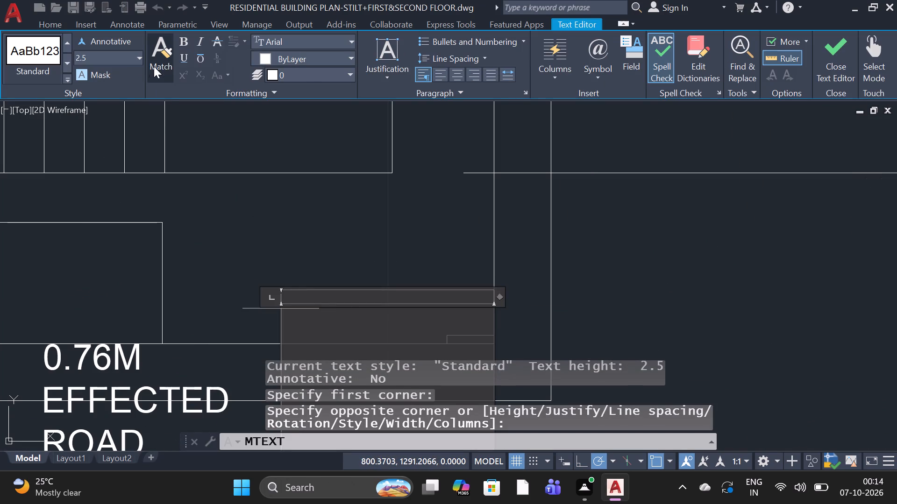
{"action": "left_click", "coordinate": [134, 55]}
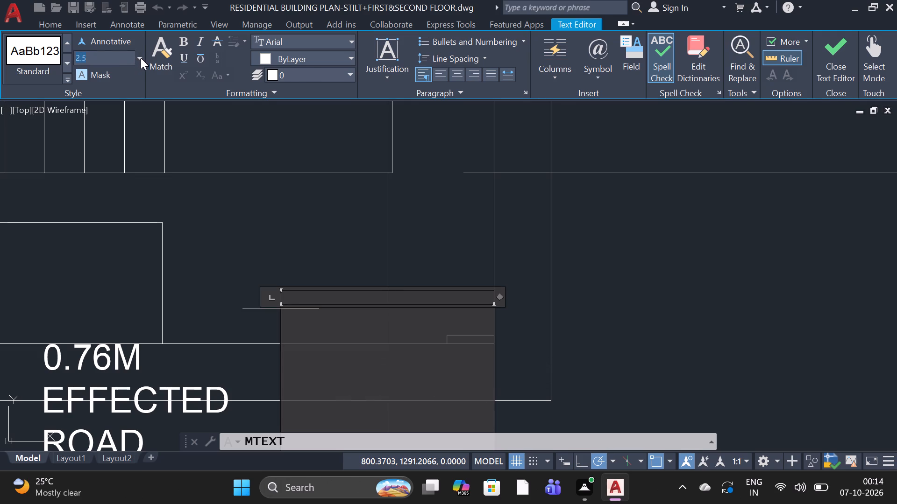
{"action": "left_click", "coordinate": [141, 58]}
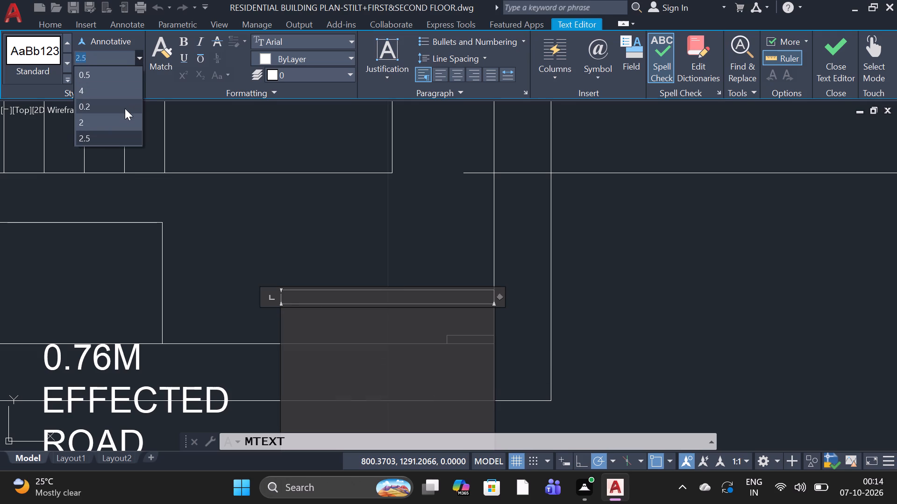
{"action": "left_click", "coordinate": [118, 75]}
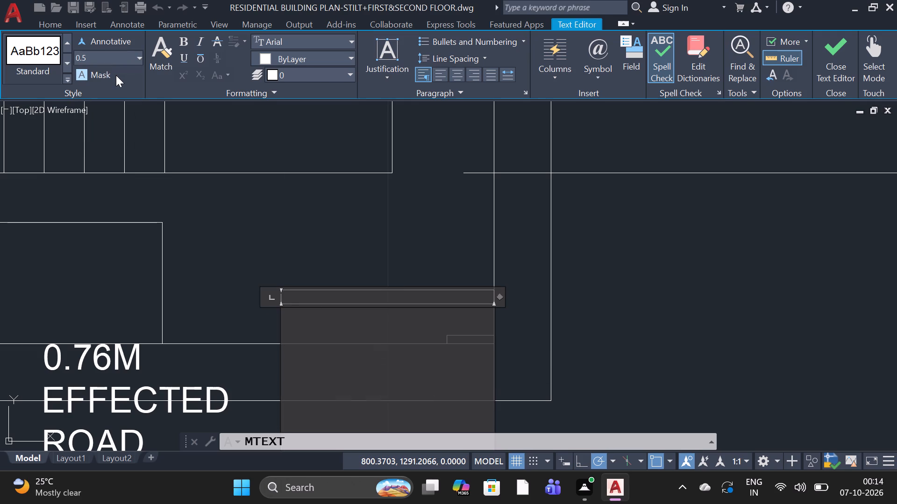
{"action": "key", "text": "Return"}
{"action": "key", "text": "g"}
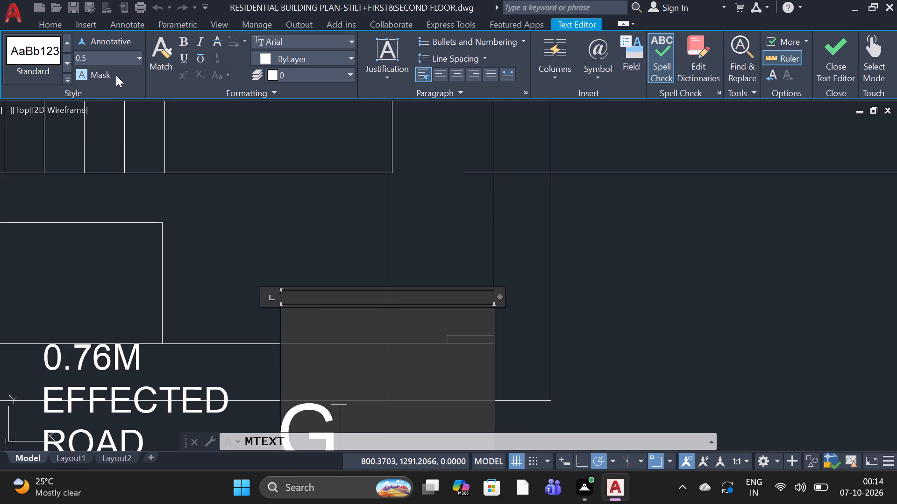
{"action": "type", "text": "AT"}
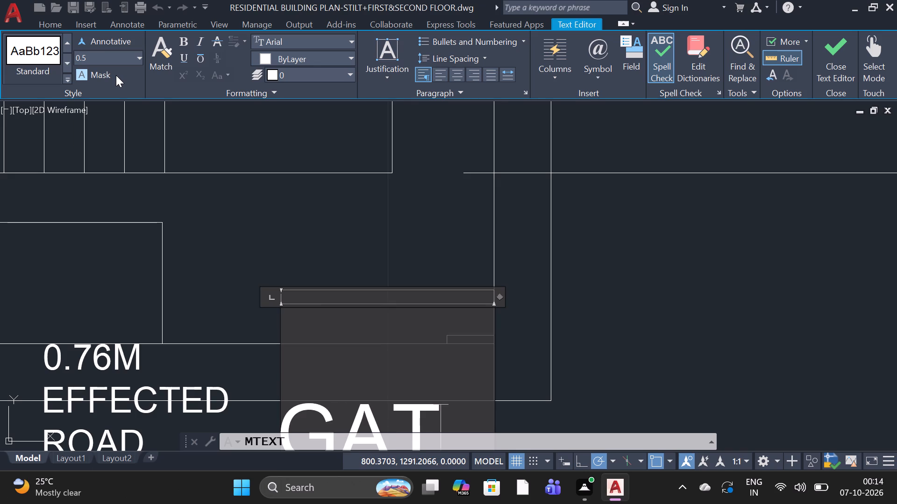
{"action": "key", "text": "e"}
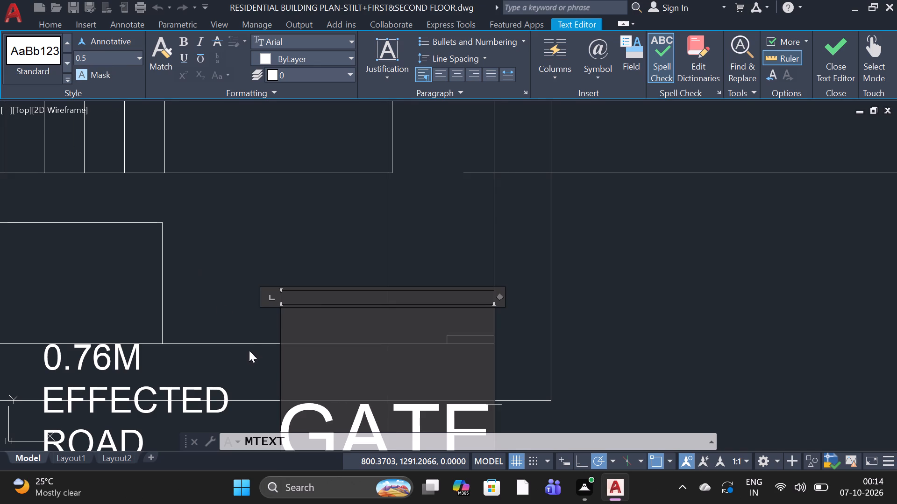
{"action": "left_click", "coordinate": [249, 313]}
Move the GATE label up inside the parking plan's boundary, between the 1.00M GREENRY strip and the right wall.
{"action": "scroll", "coordinate": [327, 270], "scroll_direction": "down", "scroll_amount": 2}
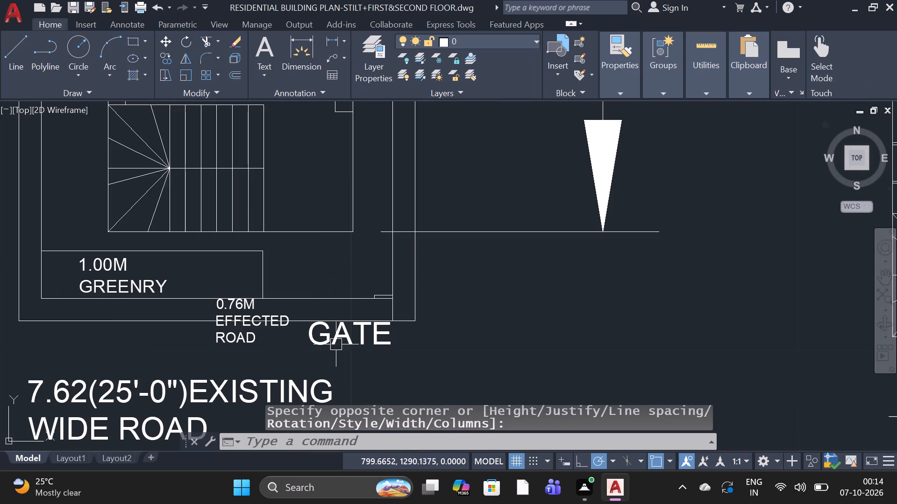
{"action": "left_click", "coordinate": [338, 345]}
{"action": "left_click", "coordinate": [312, 288]}
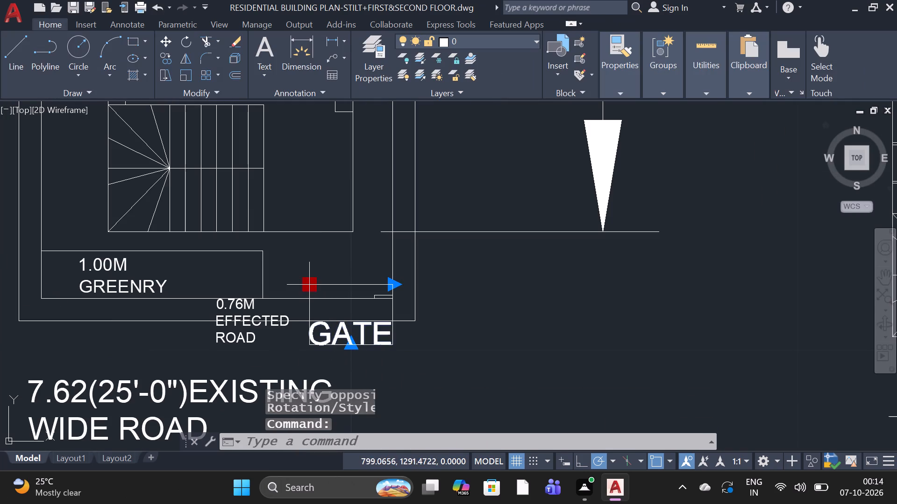
{"action": "left_click", "coordinate": [298, 236]}
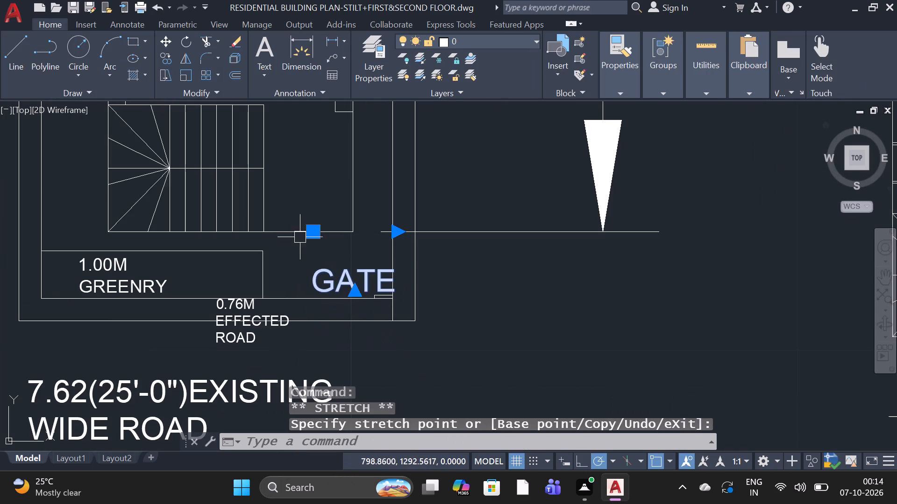
{"action": "key", "text": "Escape"}
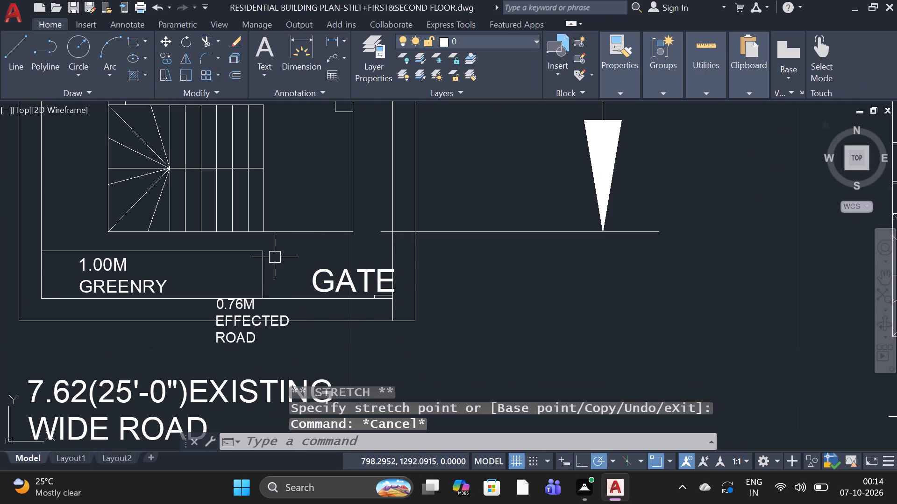
{"action": "scroll", "coordinate": [281, 256], "scroll_direction": "down", "scroll_amount": 2}
{"action": "left_click", "coordinate": [310, 271]}
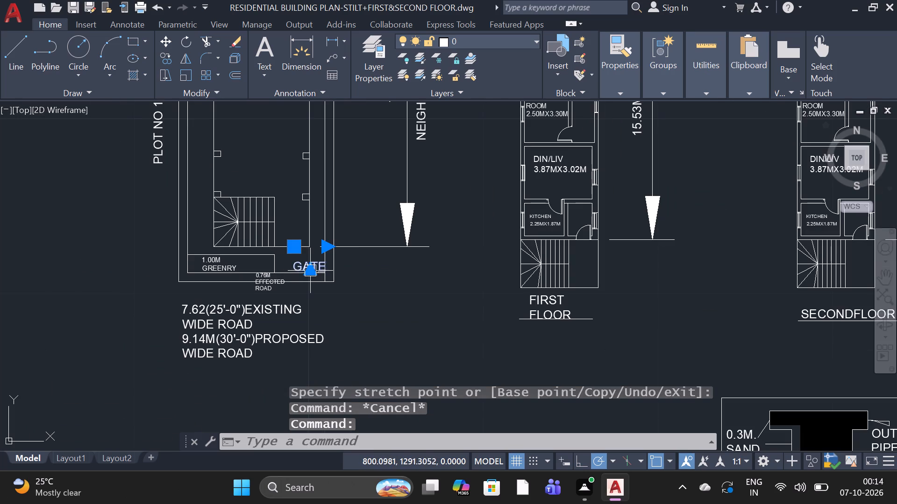
{"action": "key", "text": "Escape"}
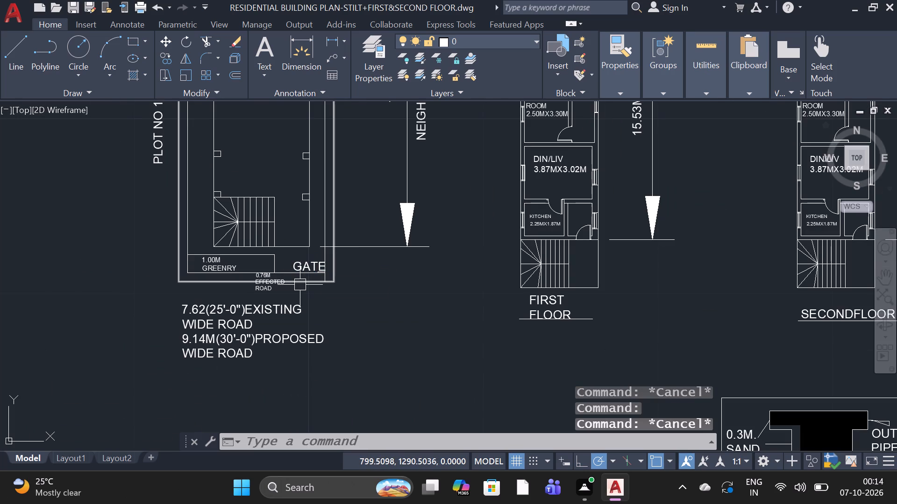
Copy the GATE label from the parking plan to the matching spot beside the greenry strip in the PLOT NO.127EASTERN PART plan.
{"action": "type", "text": "CO"}
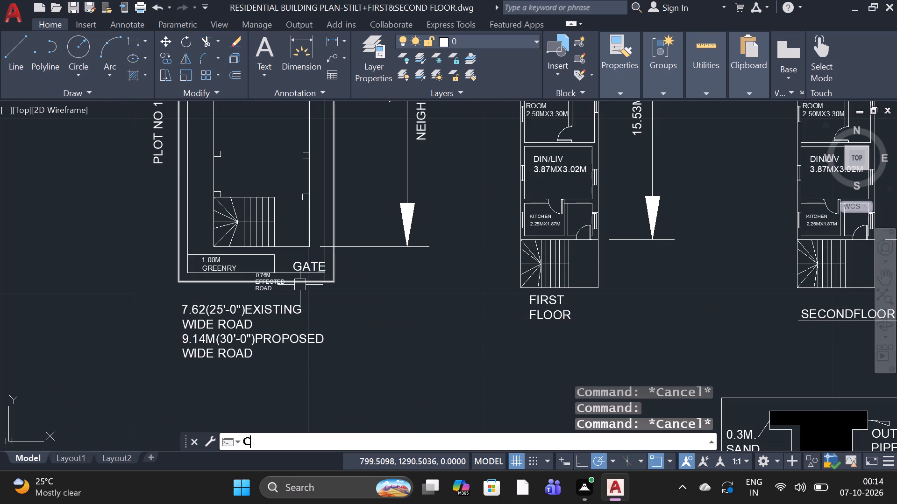
{"action": "key", "text": "space"}
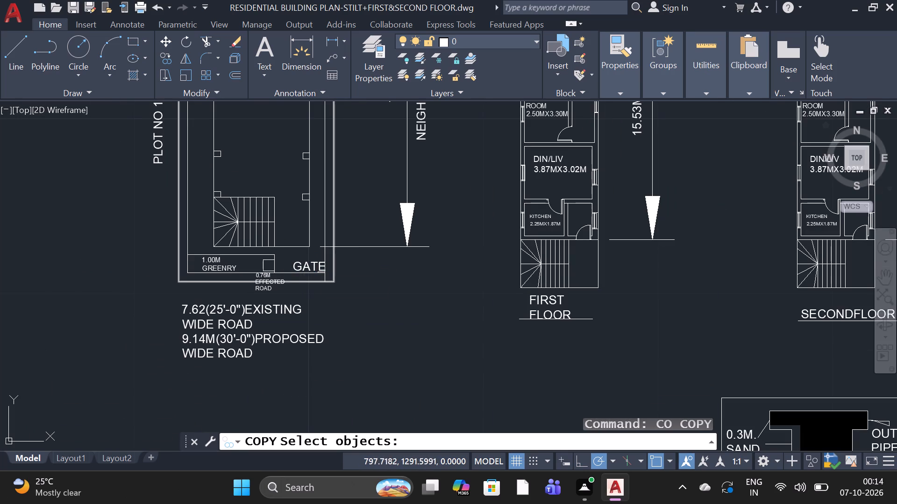
{"action": "left_click", "coordinate": [314, 266]}
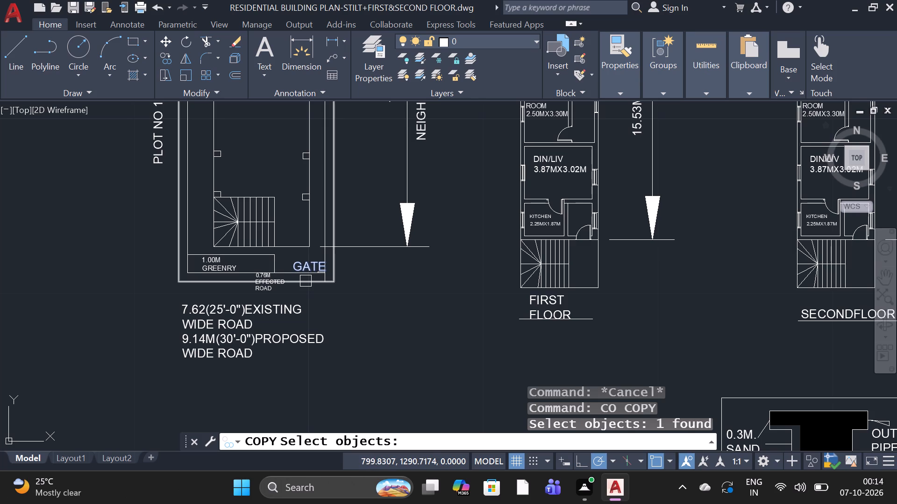
{"action": "key", "text": "space"}
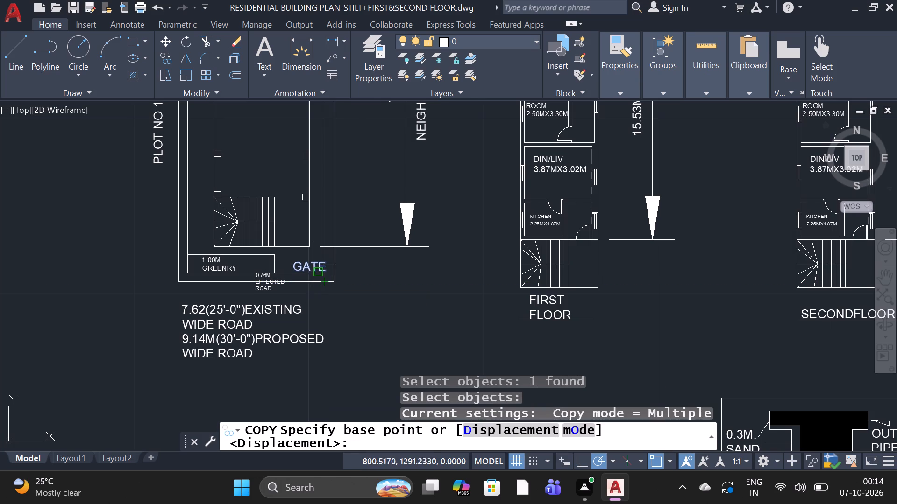
{"action": "scroll", "coordinate": [299, 263], "scroll_direction": "up", "scroll_amount": 2}
{"action": "left_click", "coordinate": [329, 270]}
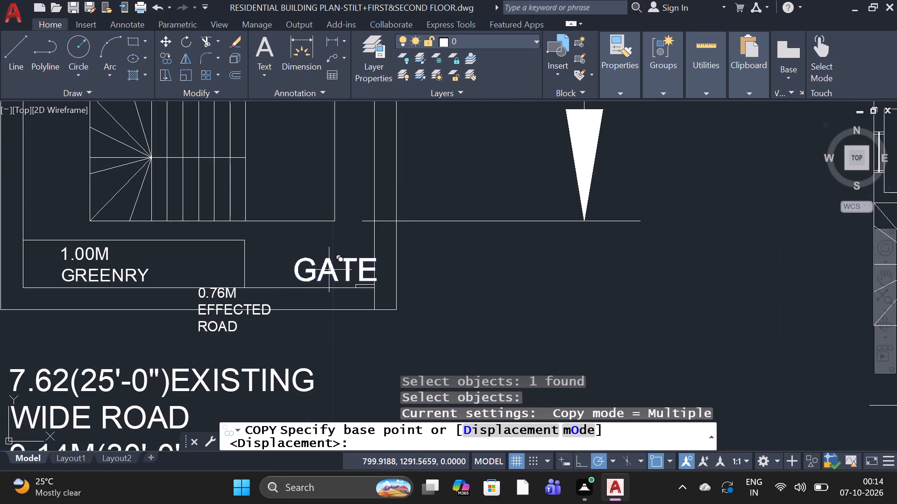
{"action": "scroll", "coordinate": [326, 277], "scroll_direction": "down", "scroll_amount": 5}
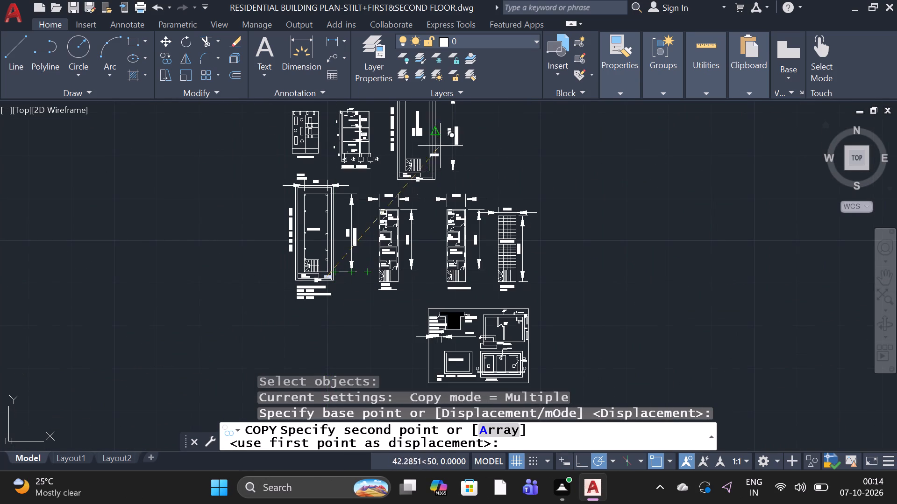
{"action": "scroll", "coordinate": [428, 161], "scroll_direction": "up", "scroll_amount": 4}
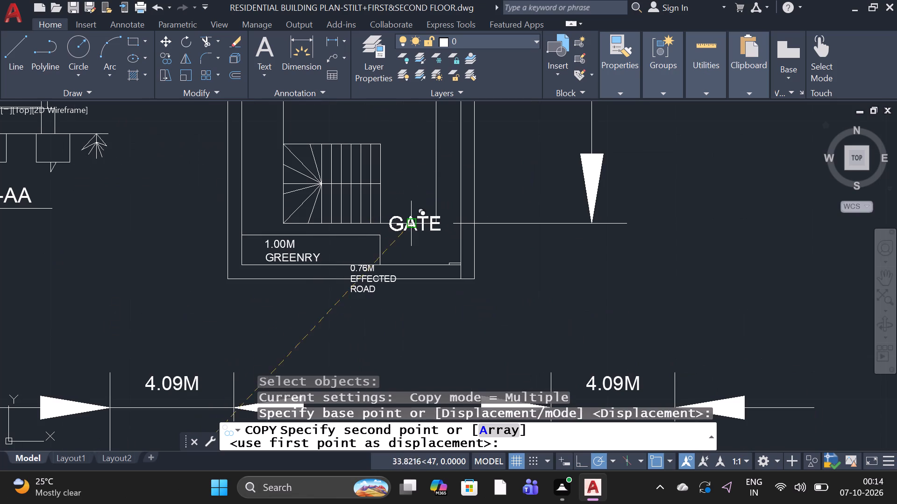
{"action": "scroll", "coordinate": [416, 253], "scroll_direction": "up", "scroll_amount": 3}
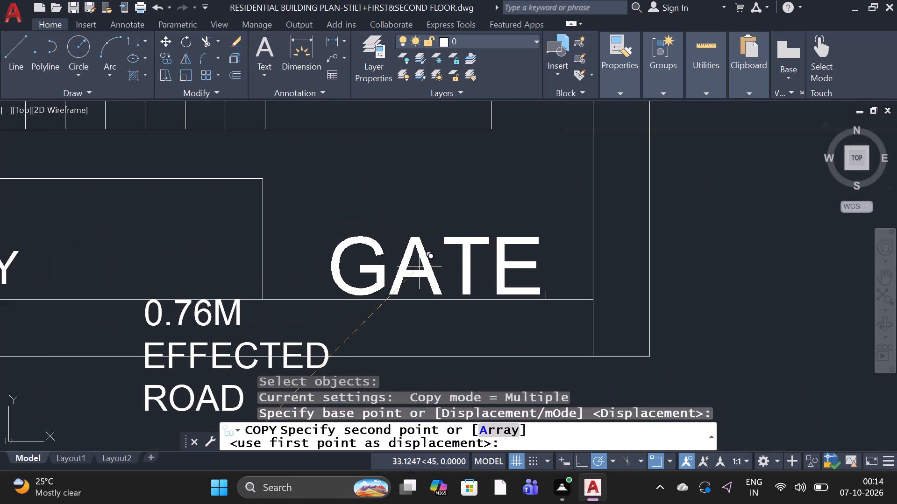
{"action": "left_click", "coordinate": [419, 266]}
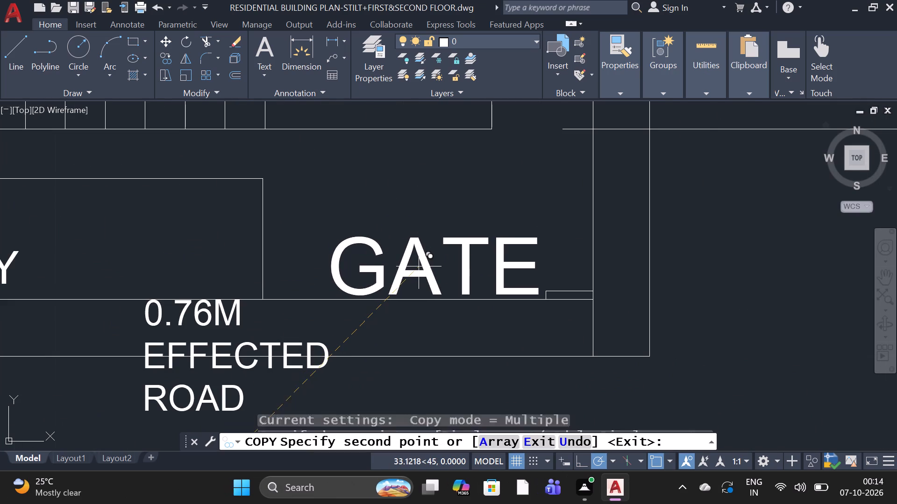
{"action": "key", "text": "Escape"}
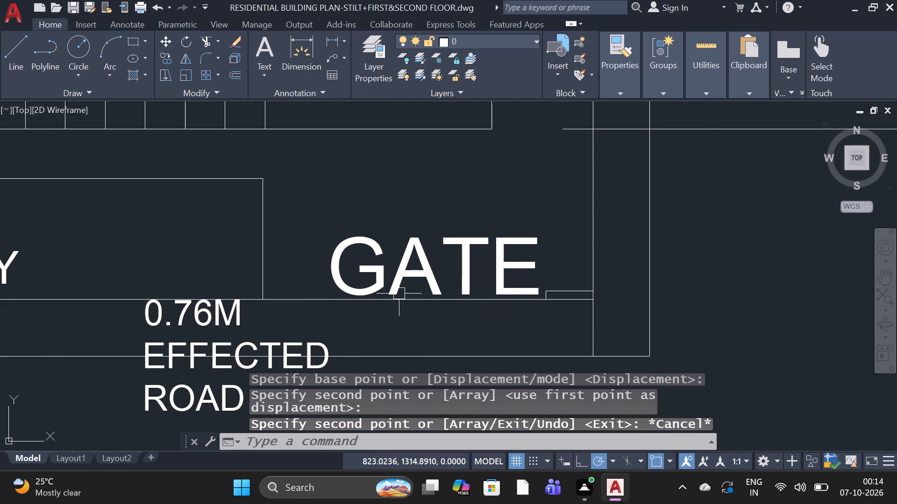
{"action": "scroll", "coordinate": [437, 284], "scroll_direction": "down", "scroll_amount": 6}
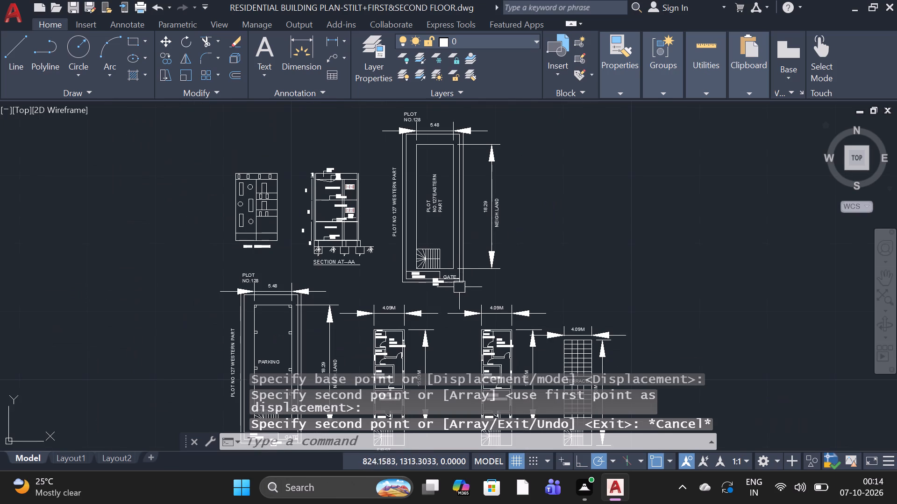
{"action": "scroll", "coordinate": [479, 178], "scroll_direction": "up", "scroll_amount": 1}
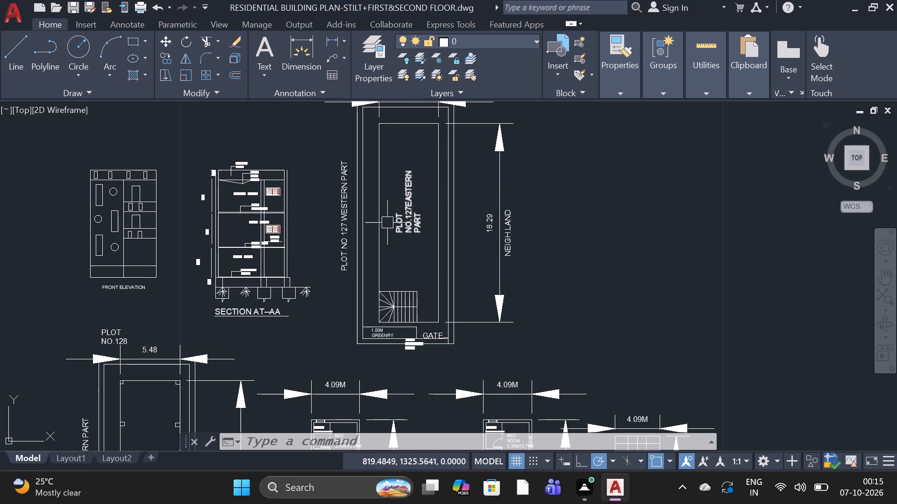
Add the multiline text 1.50 at height 0.2 between the double lines of the left boundary in the PLOT NO.127EASTERN PART plan.
{"action": "scroll", "coordinate": [344, 209], "scroll_direction": "up", "scroll_amount": 2}
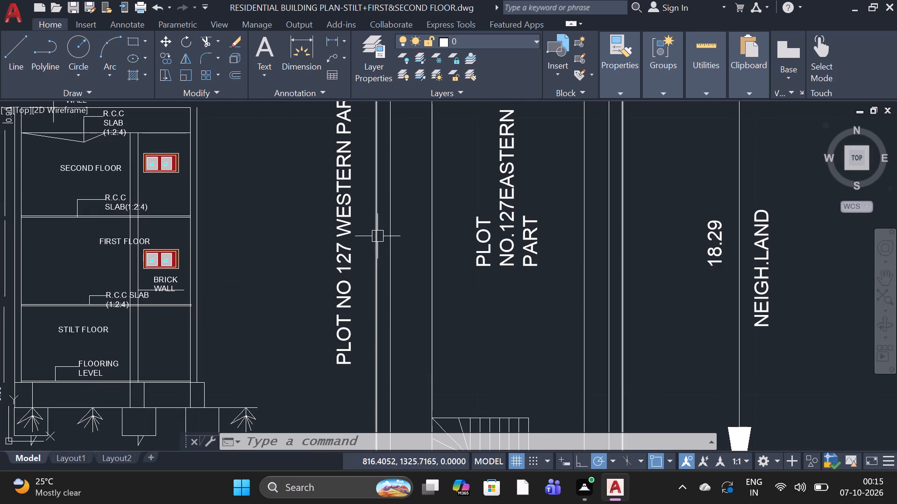
{"action": "type", "text": "T"}
{"action": "key", "text": "space"}
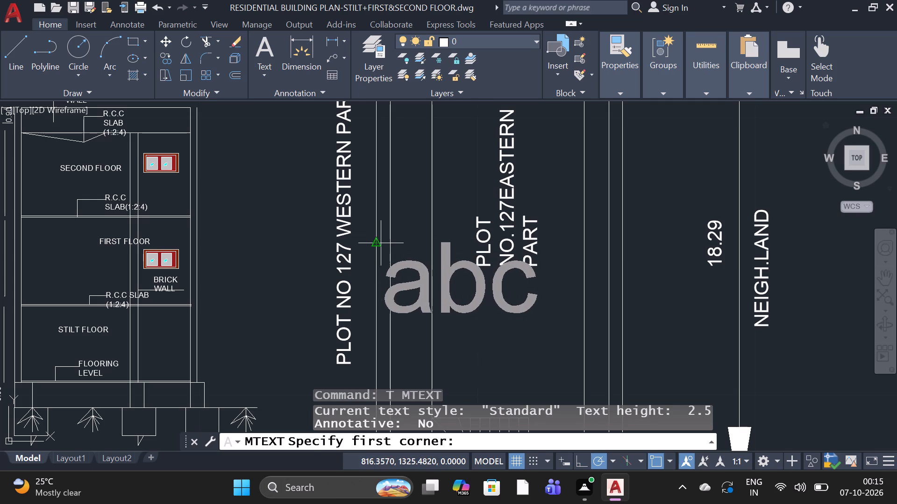
{"action": "left_click", "coordinate": [381, 243]}
{"action": "left_click", "coordinate": [430, 259]}
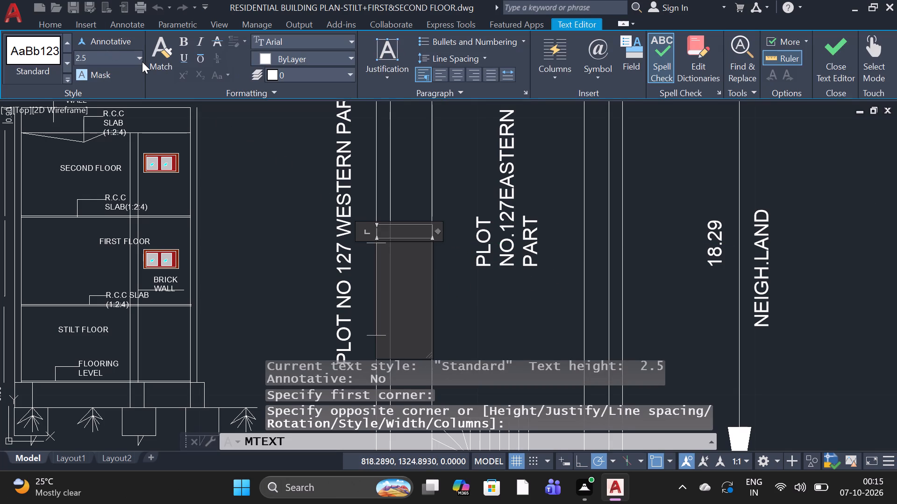
{"action": "left_click", "coordinate": [140, 58]}
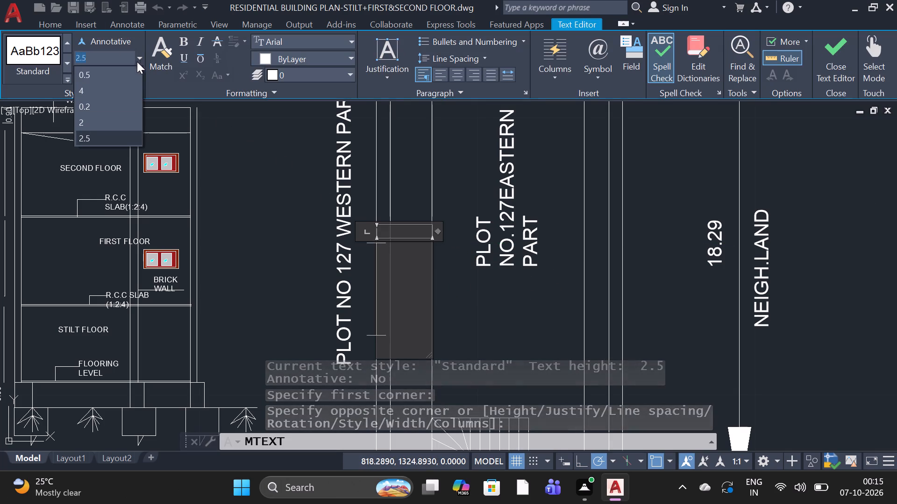
{"action": "left_click", "coordinate": [121, 104]}
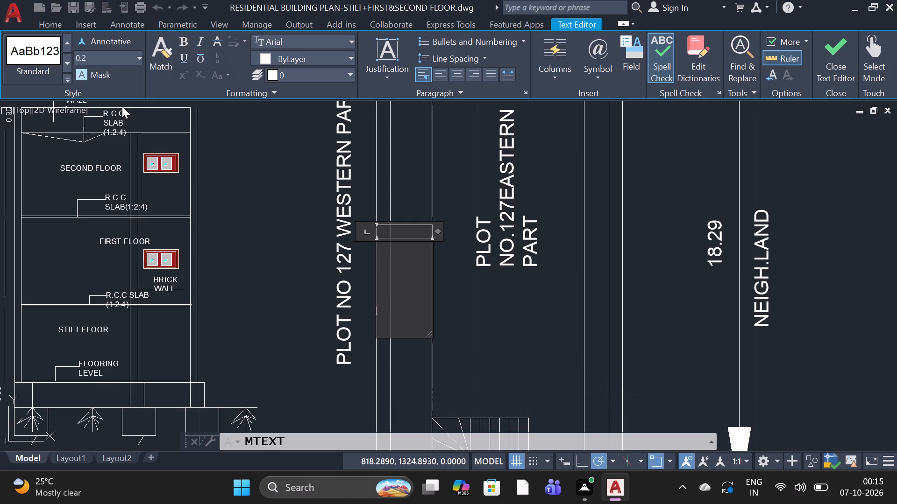
{"action": "key", "text": "Return"}
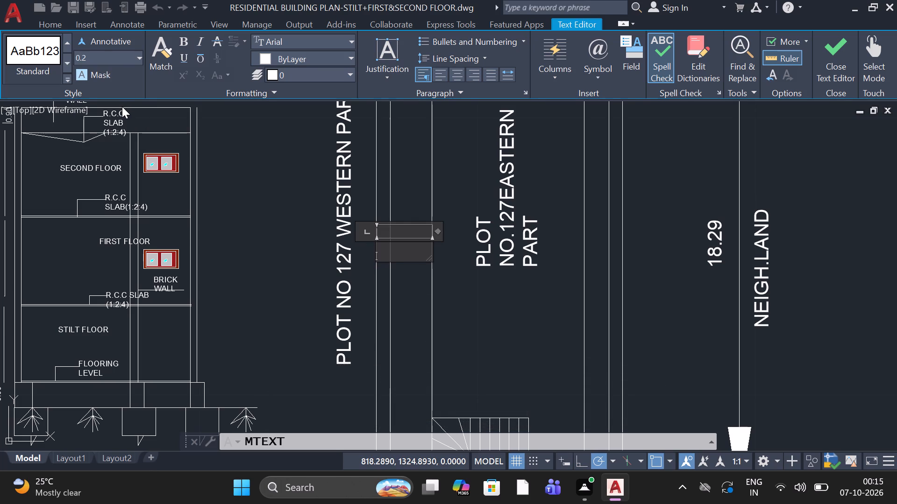
{"action": "key", "text": "1"}
{"action": "key", "text": "period"}
{"action": "type", "text": "50"}
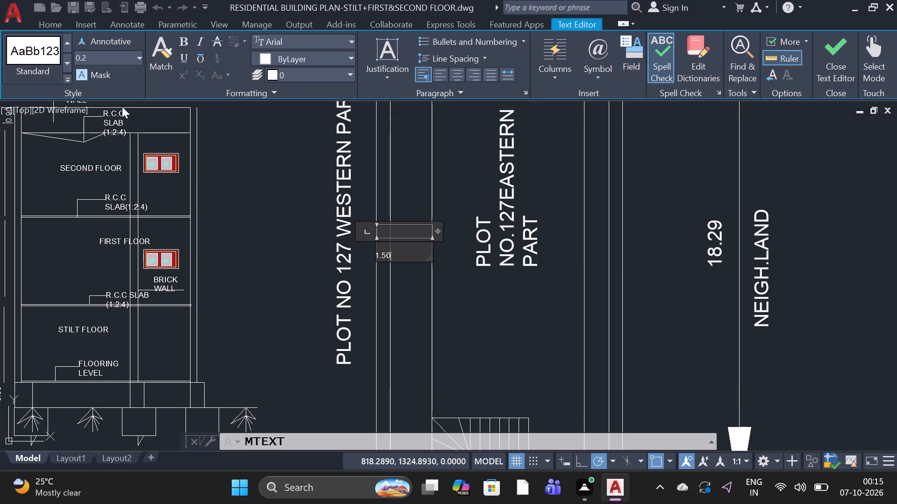
{"action": "key", "text": "space"}
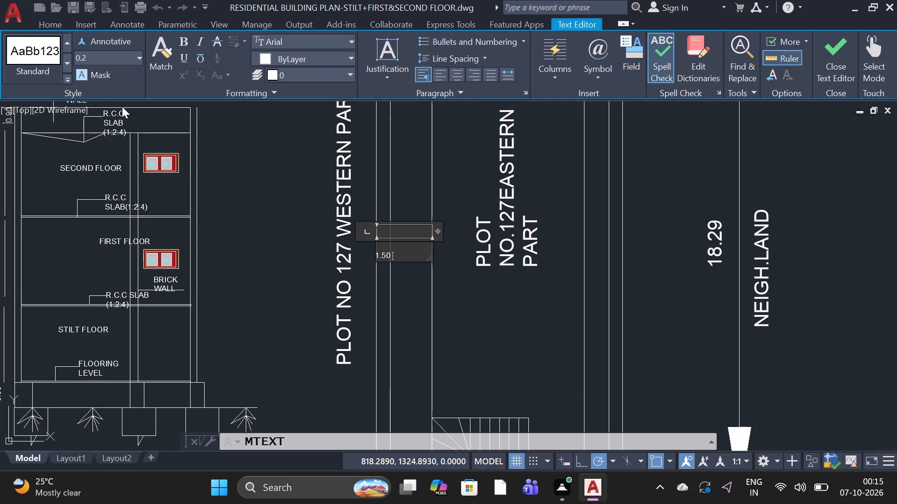
{"action": "left_click", "coordinate": [347, 284]}
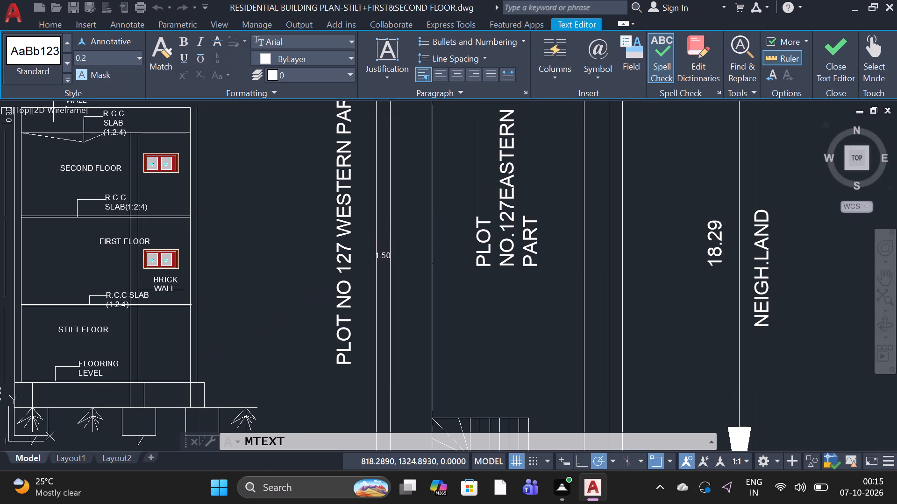
Change the new text between the left boundary lines to read 0.50.
{"action": "scroll", "coordinate": [379, 256], "scroll_direction": "up", "scroll_amount": 1}
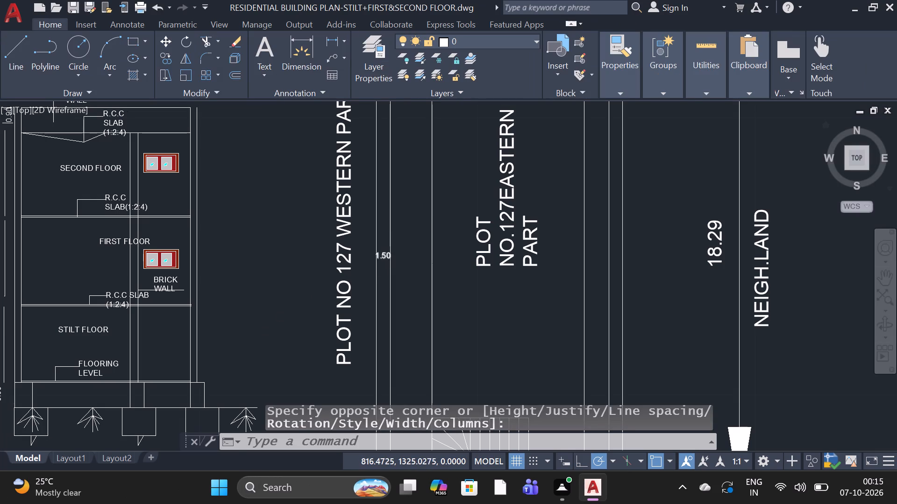
{"action": "scroll", "coordinate": [379, 256], "scroll_direction": "up", "scroll_amount": 1}
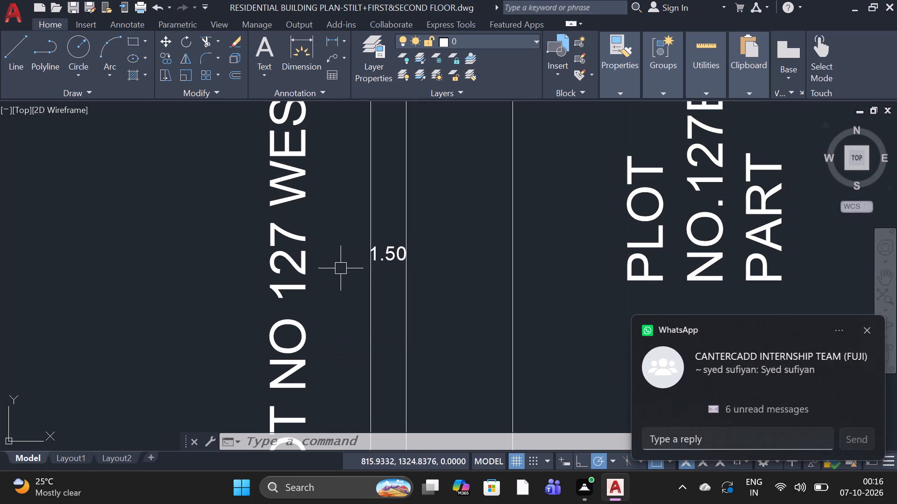
{"action": "scroll", "coordinate": [370, 264], "scroll_direction": "up", "scroll_amount": 3}
{"action": "double_click", "coordinate": [385, 224]}
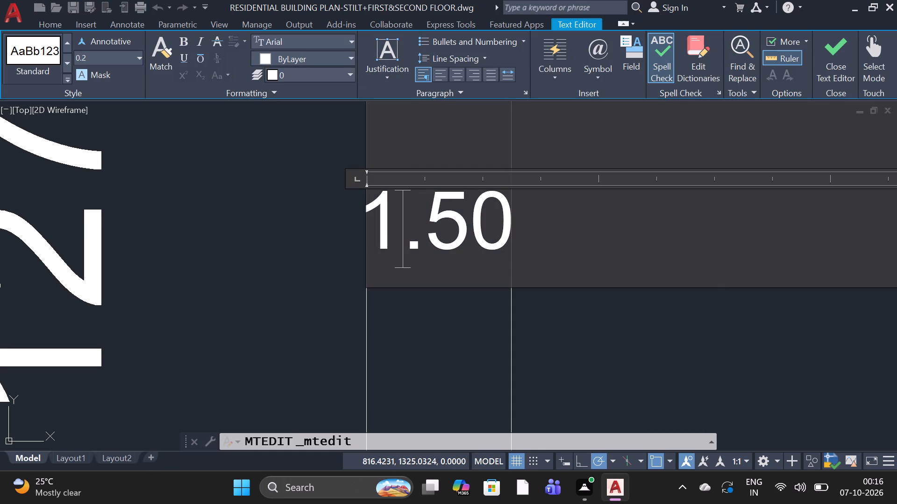
{"action": "key", "text": "BackSpace"}
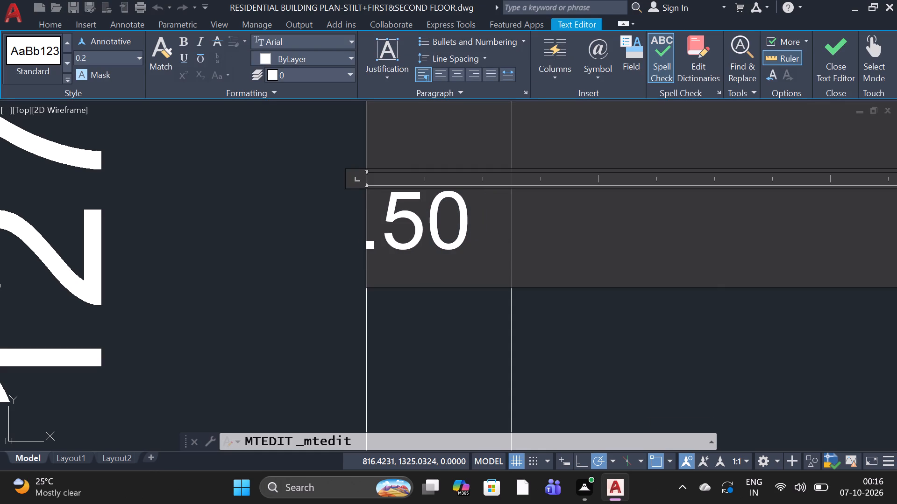
{"action": "key", "text": "0"}
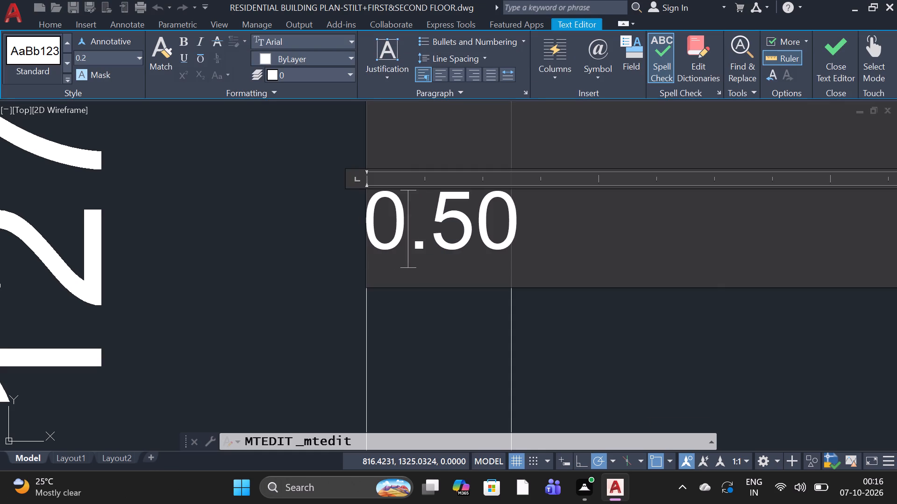
{"action": "left_click", "coordinate": [215, 309]}
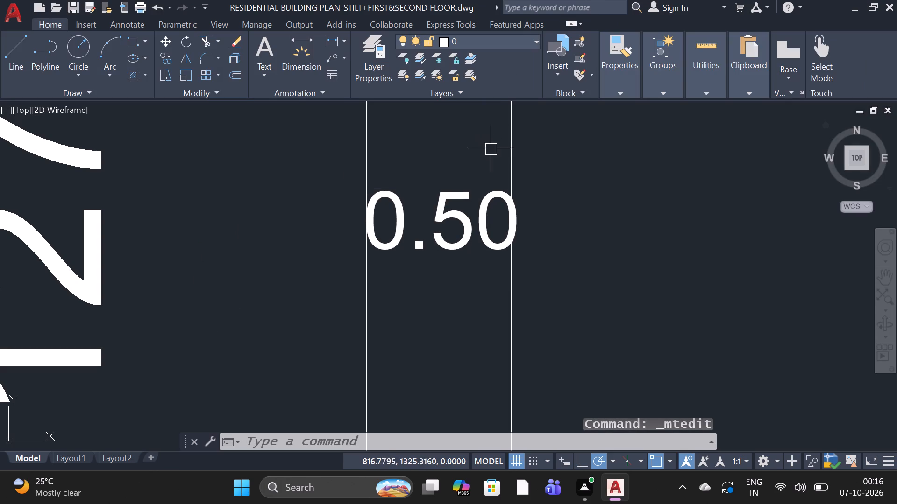
Copy the 0.50 label to the top boundary strip below the 5.48 dimension and to the right boundary beside the PLOT NO.127EASTERN PART label.
{"action": "type", "text": "CO"}
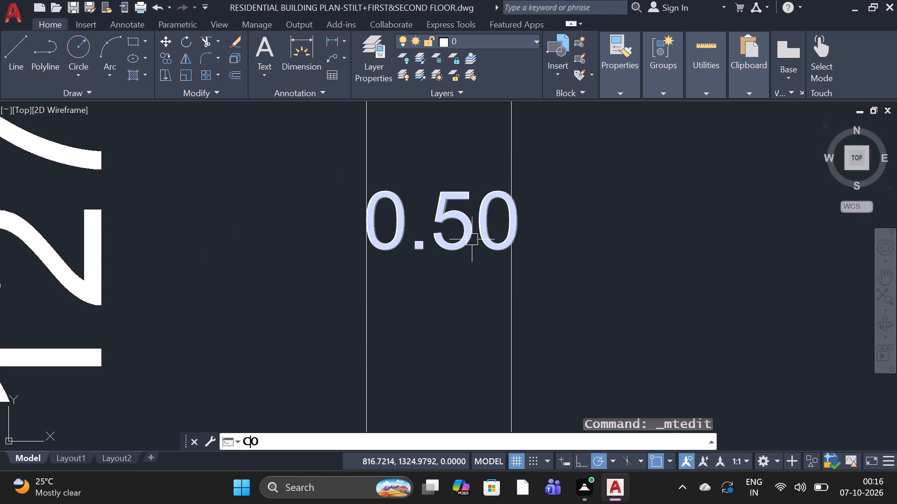
{"action": "key", "text": "space"}
{"action": "left_click", "coordinate": [472, 238]}
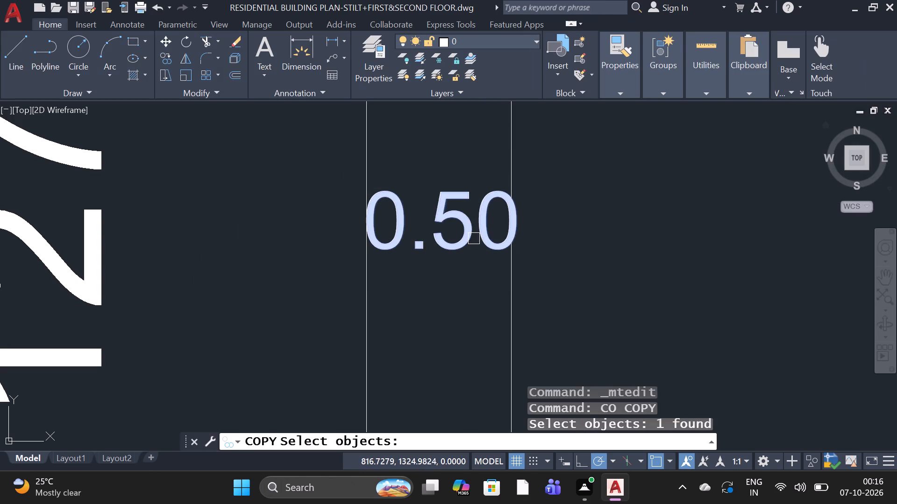
{"action": "left_click", "coordinate": [464, 232]}
{"action": "key", "text": "space"}
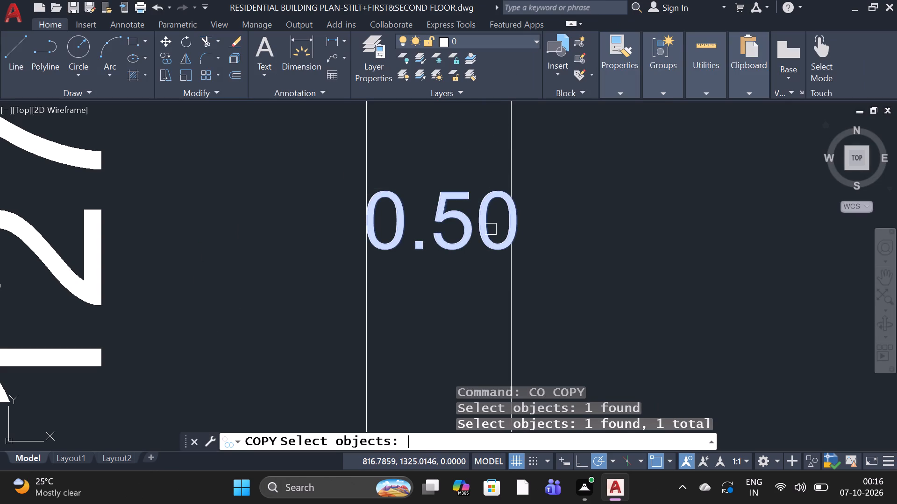
{"action": "left_click", "coordinate": [491, 229]}
{"action": "scroll", "coordinate": [490, 249], "scroll_direction": "down", "scroll_amount": 4}
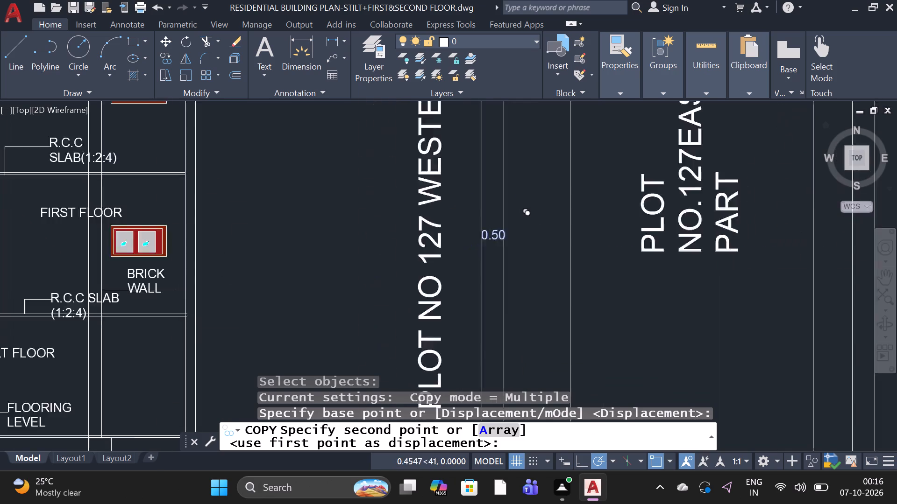
{"action": "scroll", "coordinate": [516, 223], "scroll_direction": "down", "scroll_amount": 2}
{"action": "scroll", "coordinate": [542, 176], "scroll_direction": "down", "scroll_amount": 3}
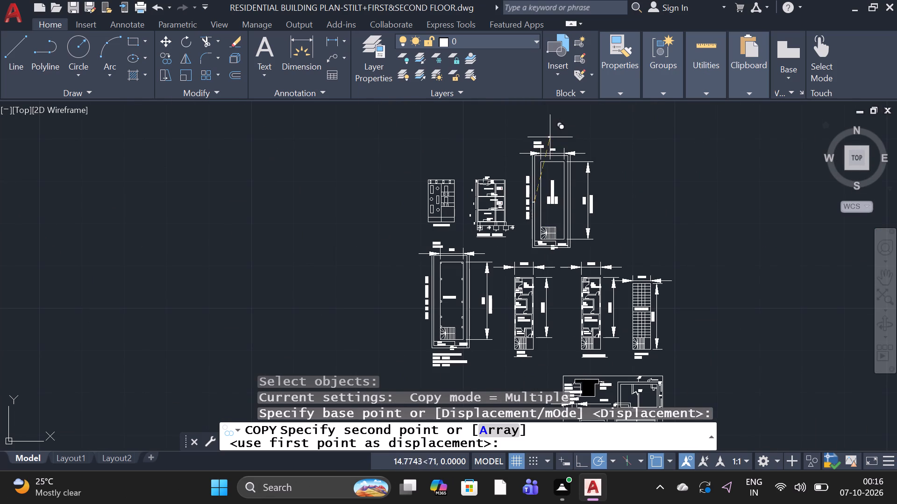
{"action": "scroll", "coordinate": [563, 155], "scroll_direction": "up", "scroll_amount": 4}
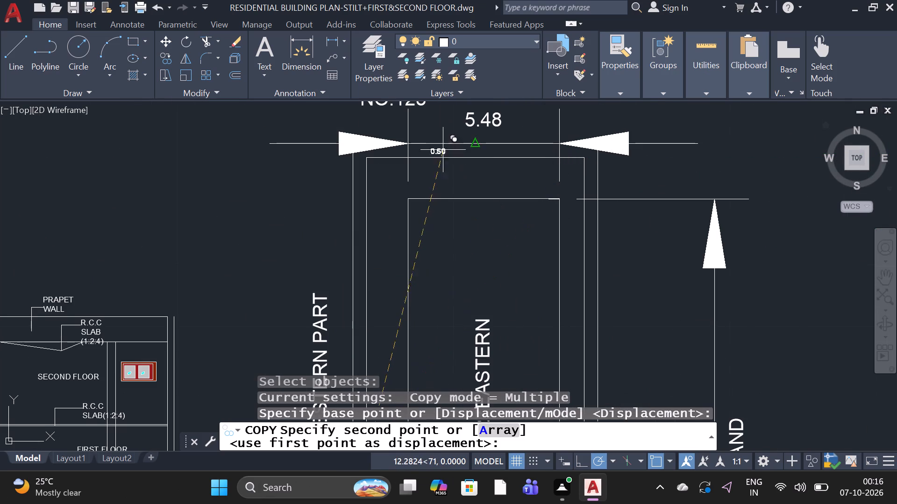
{"action": "left_click", "coordinate": [472, 151]}
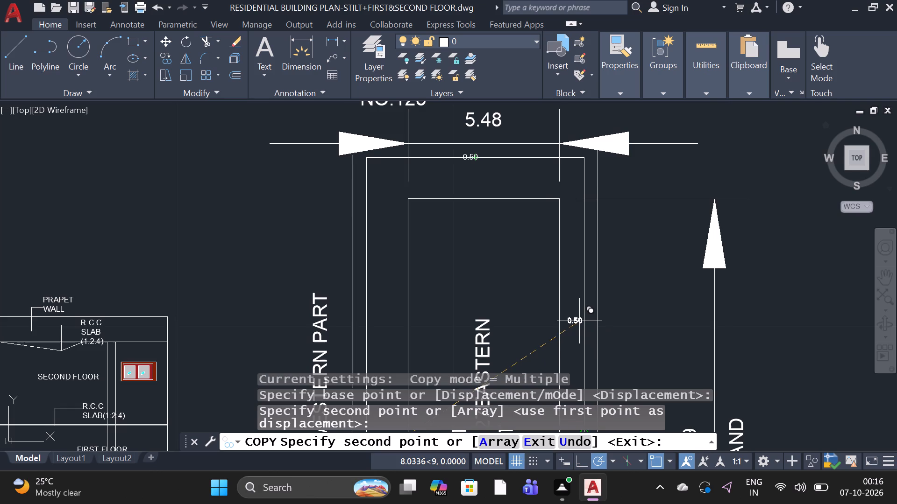
{"action": "scroll", "coordinate": [579, 321], "scroll_direction": "down", "scroll_amount": 3}
{"action": "scroll", "coordinate": [585, 349], "scroll_direction": "up", "scroll_amount": 3}
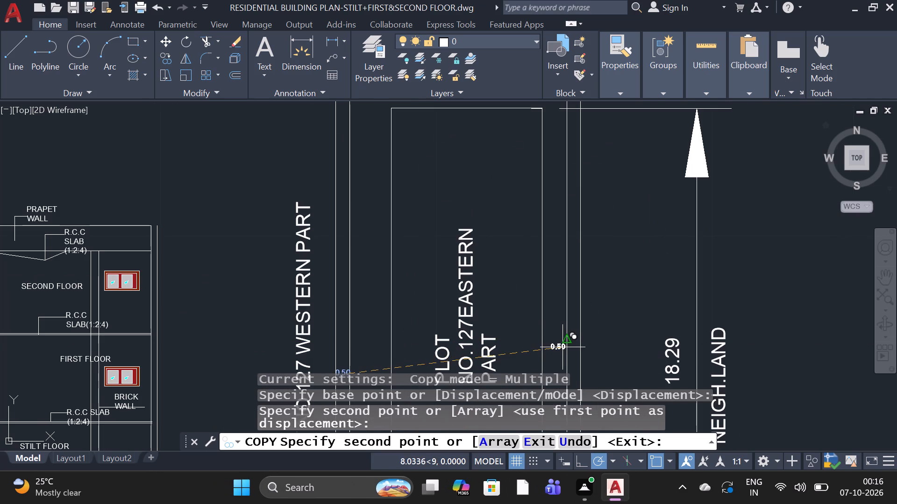
{"action": "left_click", "coordinate": [563, 347]}
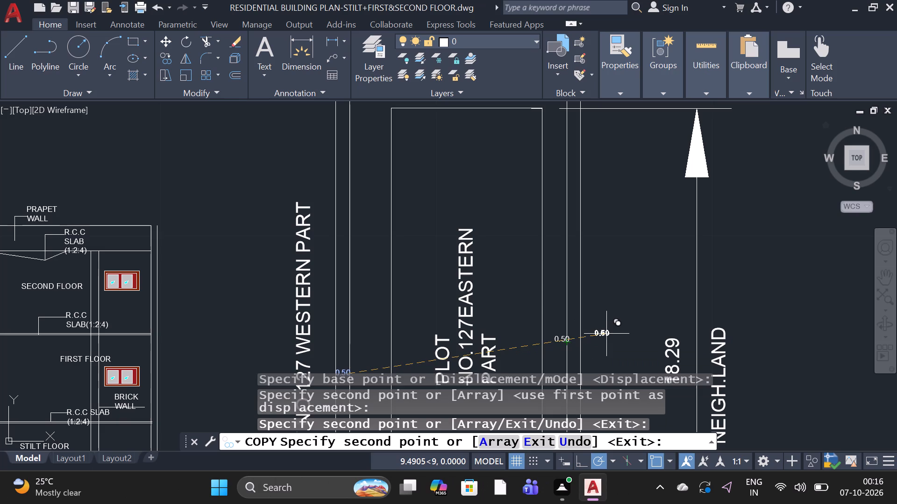
{"action": "key", "text": "Escape"}
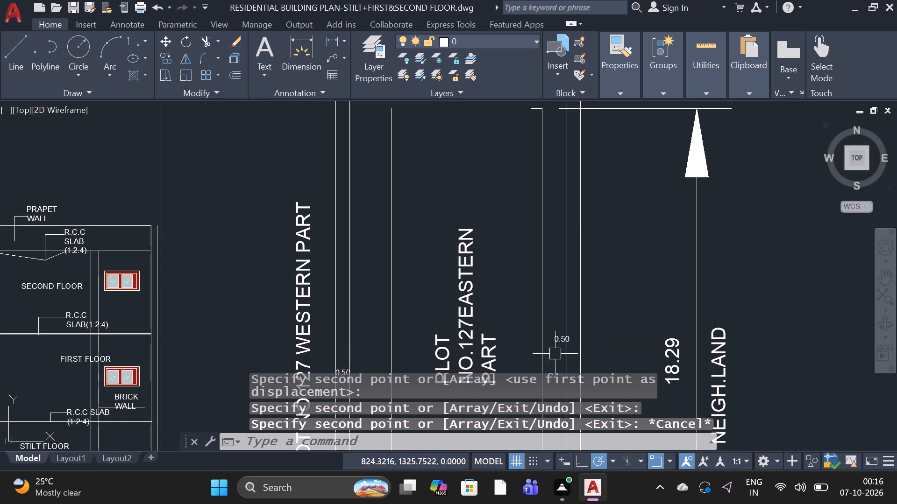
Change the copied label at the plan's right boundary to read 0.89.
{"action": "scroll", "coordinate": [555, 345], "scroll_direction": "up", "scroll_amount": 3}
{"action": "left_click", "coordinate": [571, 324]}
{"action": "double_click", "coordinate": [575, 324]}
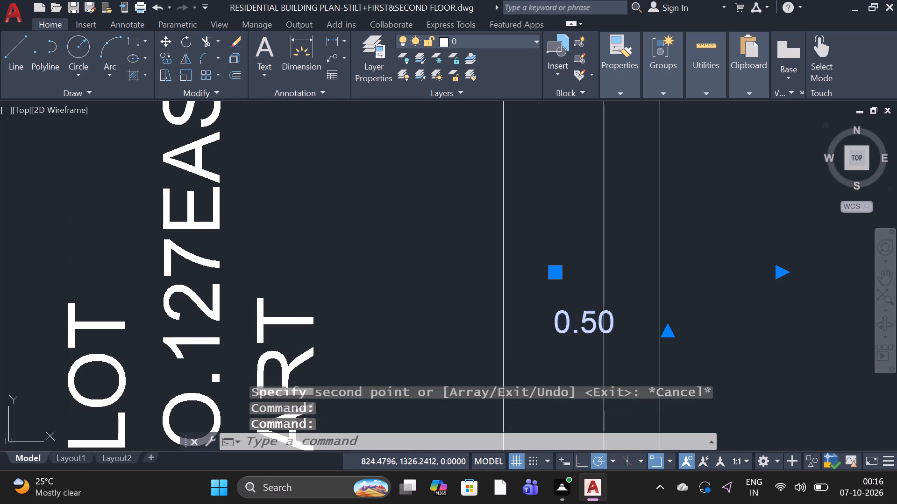
{"action": "left_click", "coordinate": [622, 321]}
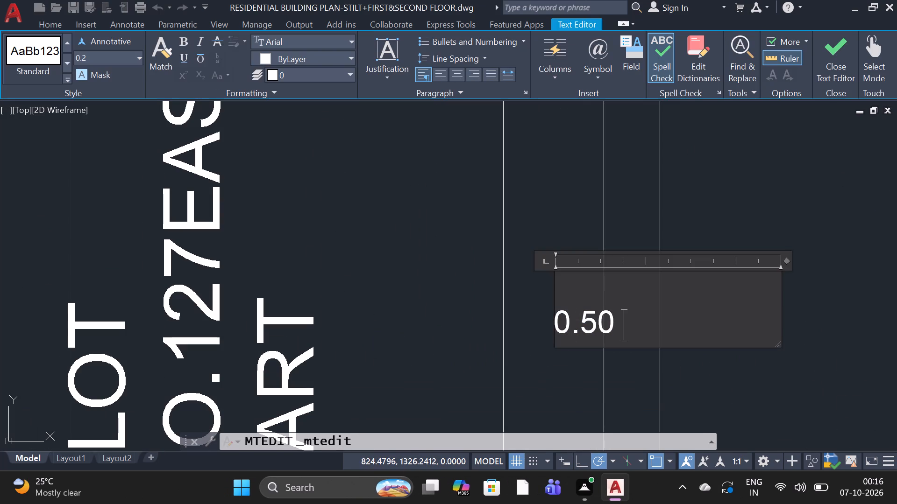
{"action": "key", "text": "BackSpace"}
{"action": "key", "text": "BackSpace"}
{"action": "key", "text": "BackSpace"}
{"action": "key", "text": "BackSpace"}
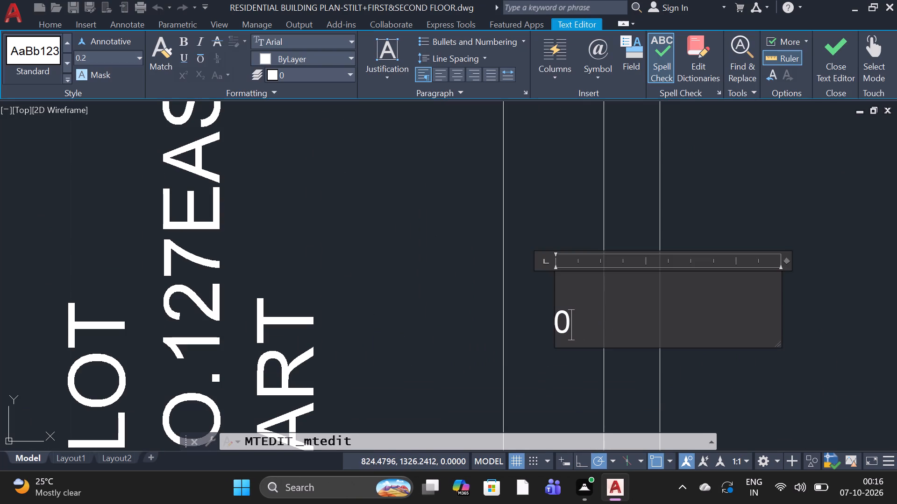
{"action": "key", "text": "period"}
{"action": "type", "text": "89"}
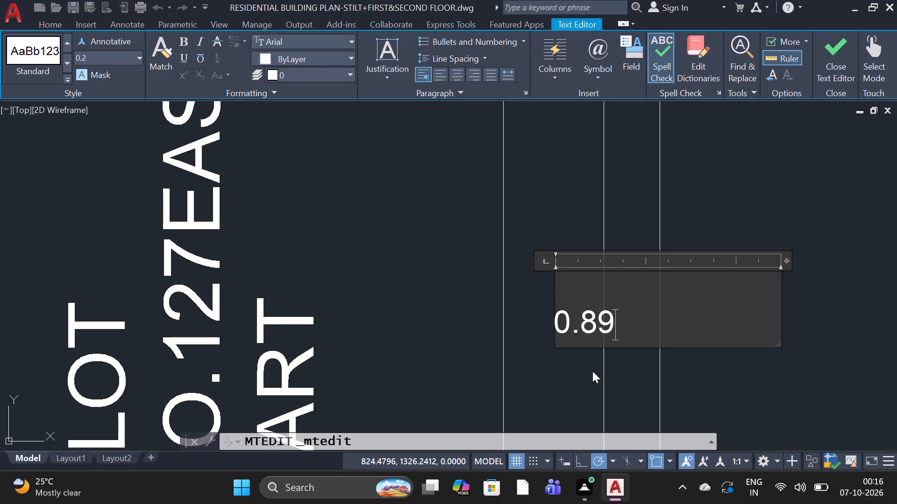
{"action": "left_click", "coordinate": [570, 376]}
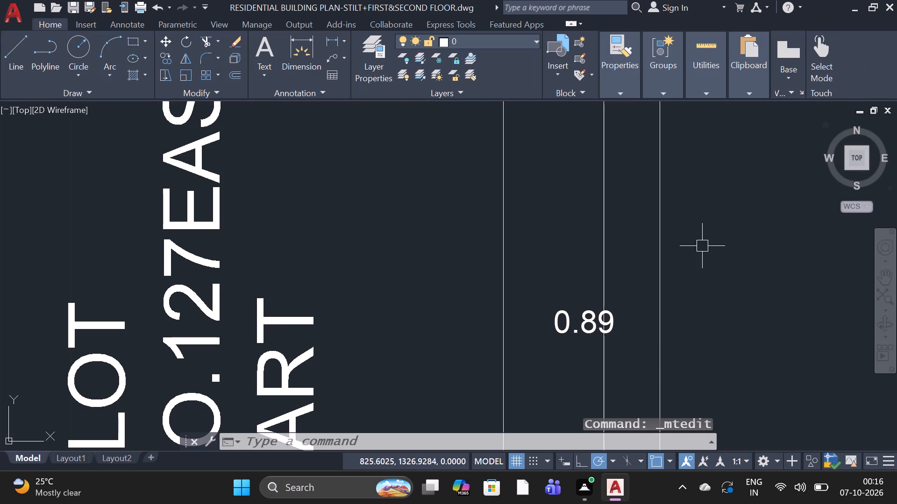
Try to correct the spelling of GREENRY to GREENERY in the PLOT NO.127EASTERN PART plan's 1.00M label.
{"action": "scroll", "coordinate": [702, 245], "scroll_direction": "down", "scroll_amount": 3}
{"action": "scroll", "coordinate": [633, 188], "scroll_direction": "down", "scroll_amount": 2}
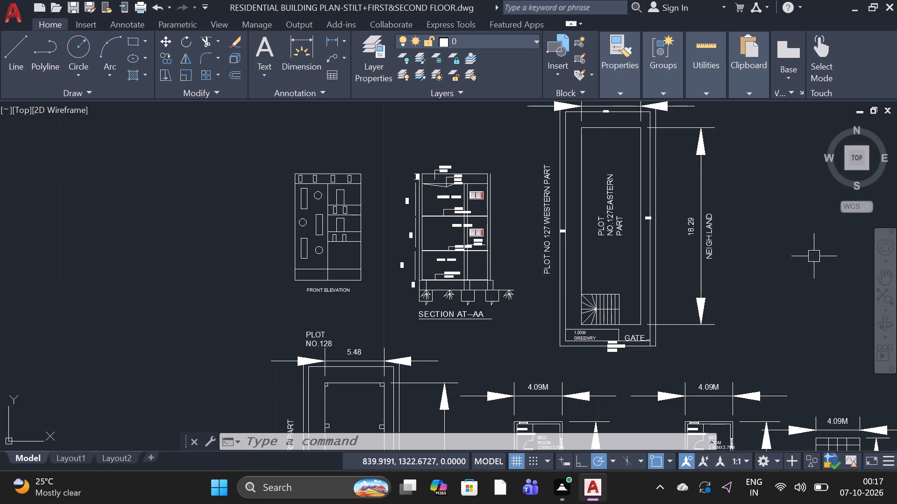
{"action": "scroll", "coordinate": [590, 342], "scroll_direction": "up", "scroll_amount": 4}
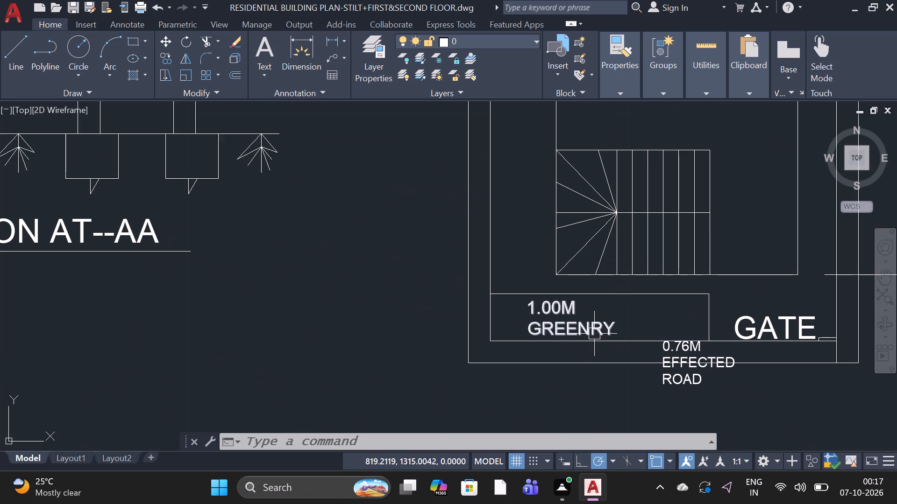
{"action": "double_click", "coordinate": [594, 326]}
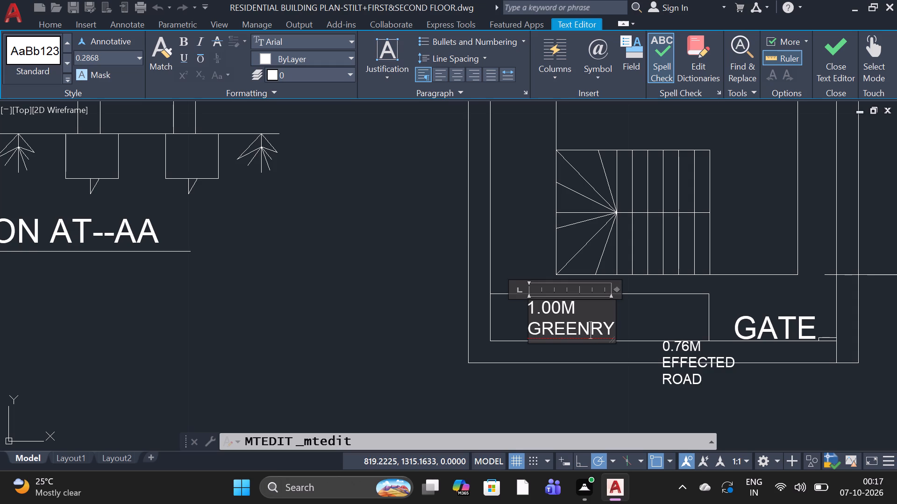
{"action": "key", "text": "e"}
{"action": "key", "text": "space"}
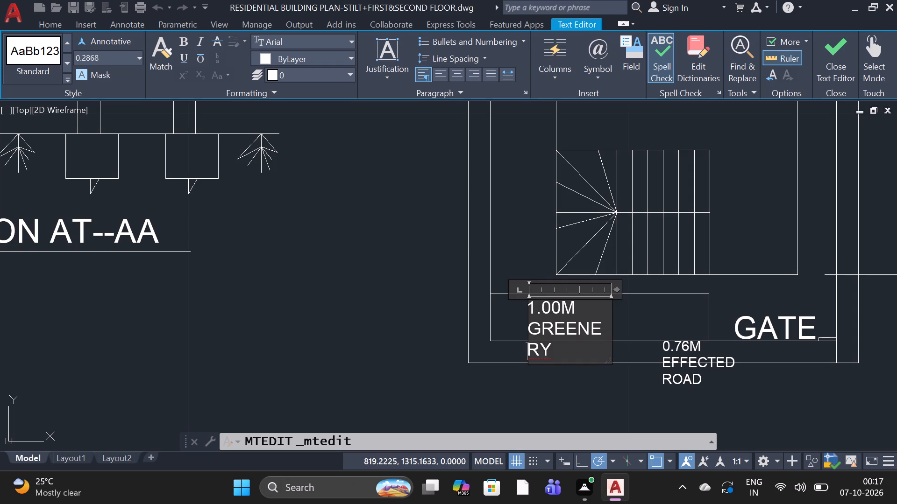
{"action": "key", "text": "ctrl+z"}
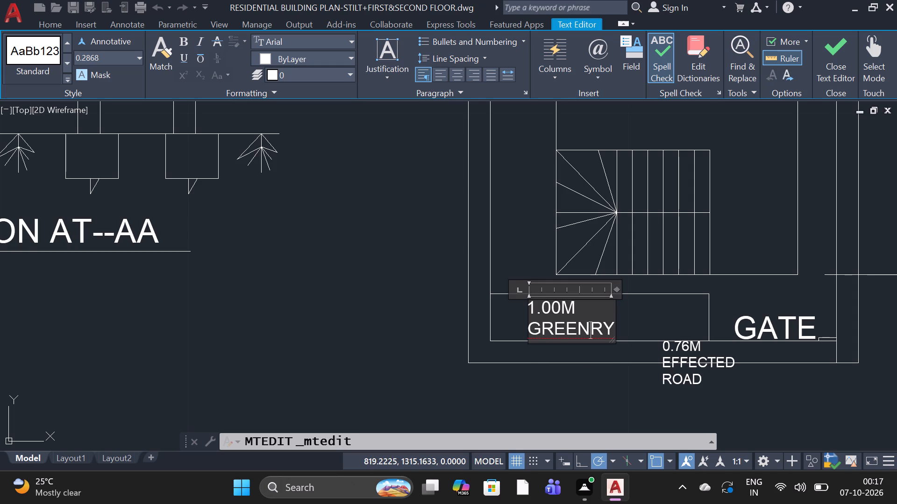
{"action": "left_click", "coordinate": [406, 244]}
Correct the 1.00M GREENRY label in the parking plan to read 1.00M GREENERY.
{"action": "scroll", "coordinate": [605, 208], "scroll_direction": "down", "scroll_amount": 2}
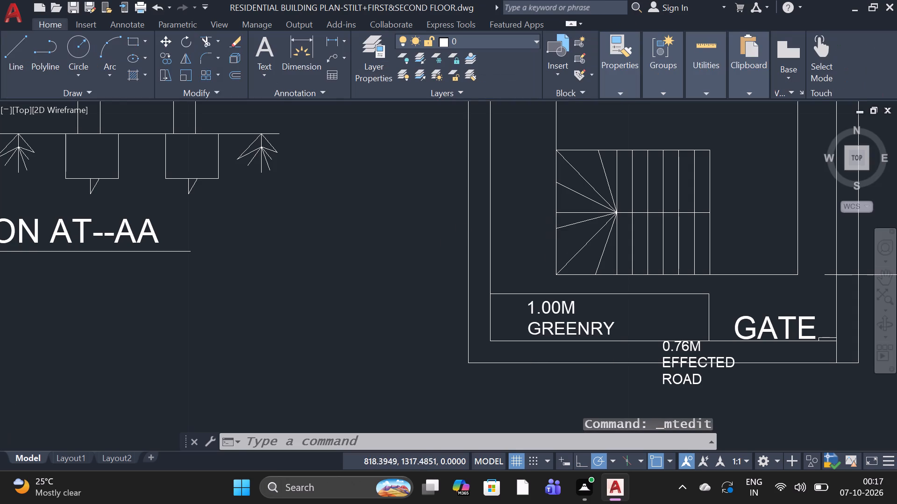
{"action": "scroll", "coordinate": [642, 199], "scroll_direction": "down", "scroll_amount": 2}
{"action": "scroll", "coordinate": [537, 356], "scroll_direction": "up", "scroll_amount": 1}
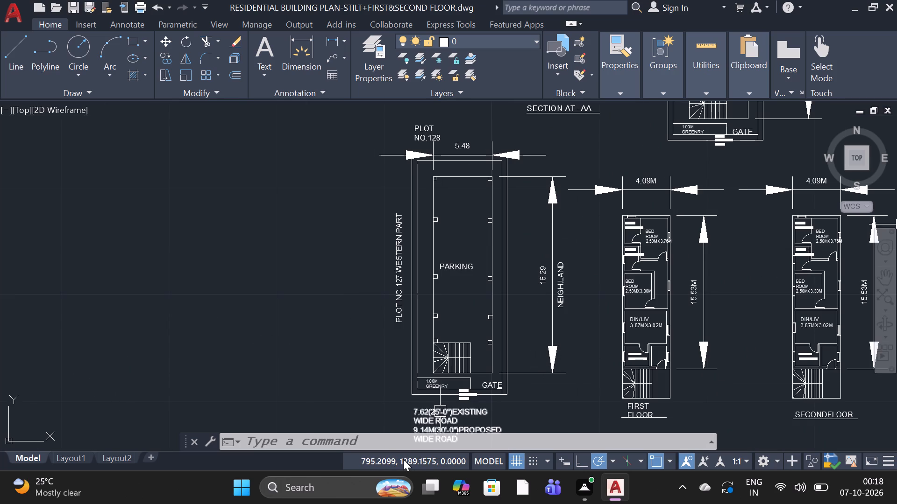
{"action": "scroll", "coordinate": [403, 459], "scroll_direction": "up", "scroll_amount": 4}
{"action": "scroll", "coordinate": [434, 404], "scroll_direction": "up", "scroll_amount": 2}
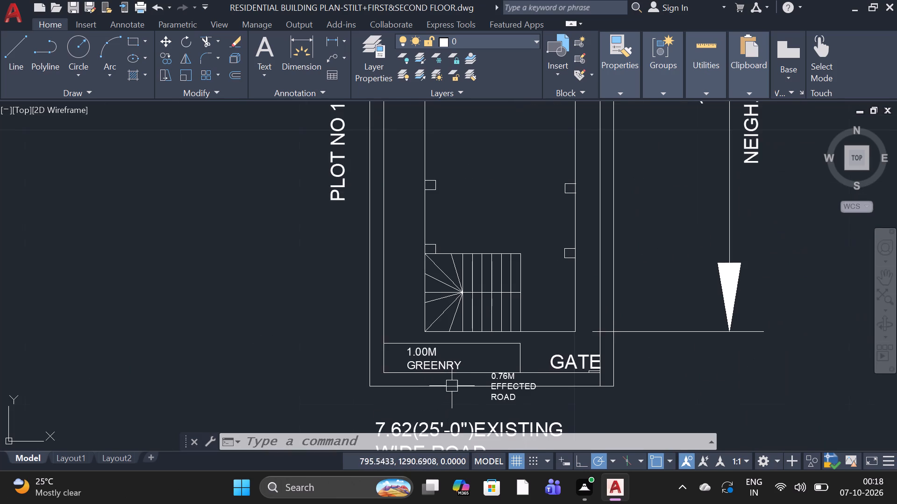
{"action": "scroll", "coordinate": [456, 371], "scroll_direction": "up", "scroll_amount": 3}
{"action": "double_click", "coordinate": [412, 350]}
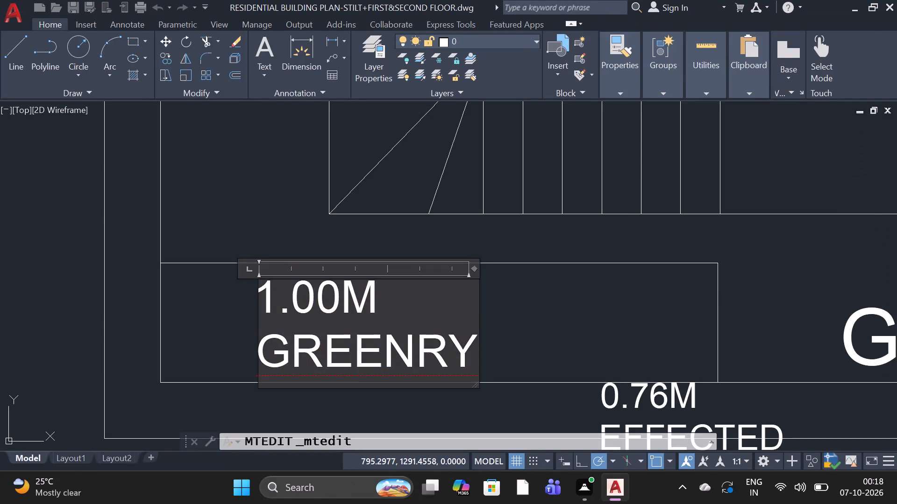
{"action": "key", "text": "e"}
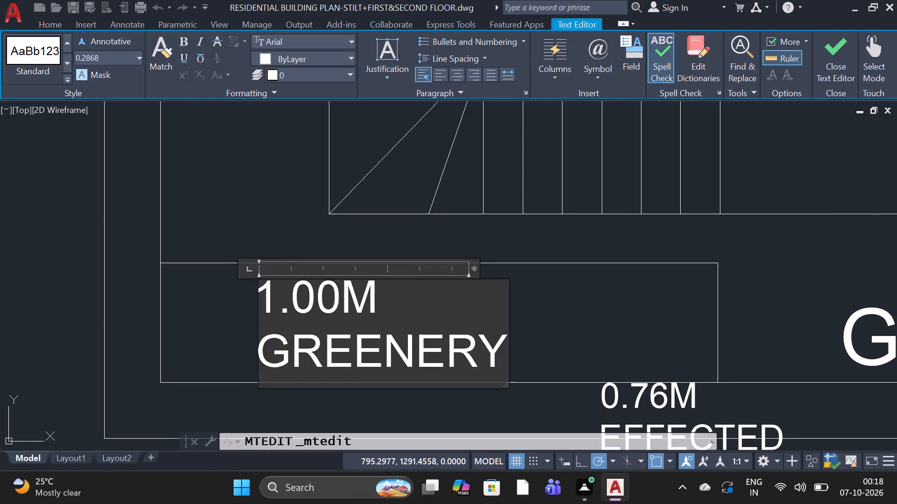
{"action": "left_click", "coordinate": [187, 323]}
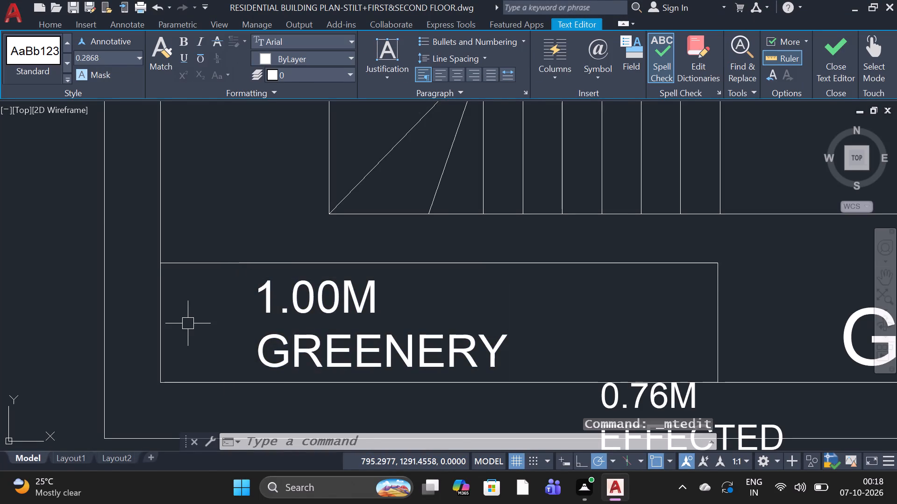
Move the 0.76M EFFECTED ROAD label straight up, between the GREENRY and GATE labels in the PLOT NO.127EASTERN PART plan.
{"action": "scroll", "coordinate": [187, 323], "scroll_direction": "down", "scroll_amount": 8}
{"action": "scroll", "coordinate": [319, 237], "scroll_direction": "up", "scroll_amount": 3}
{"action": "scroll", "coordinate": [332, 242], "scroll_direction": "down", "scroll_amount": 1}
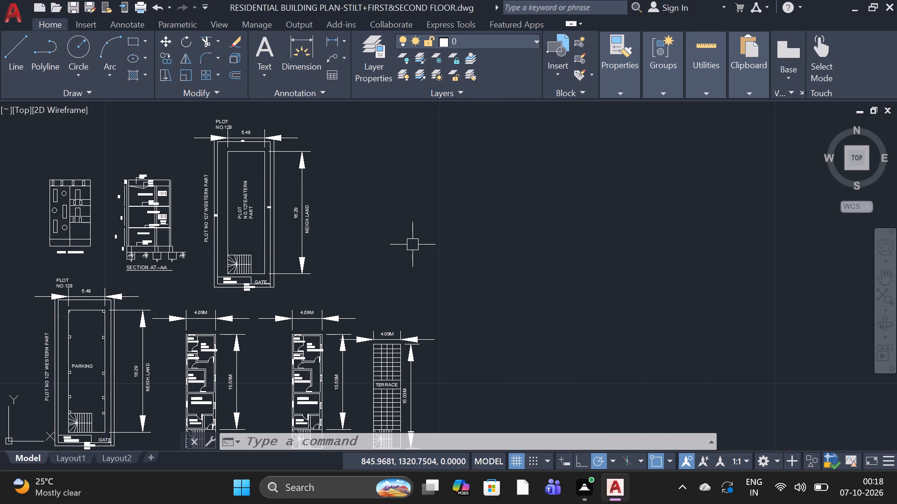
{"action": "scroll", "coordinate": [239, 353], "scroll_direction": "up", "scroll_amount": 3}
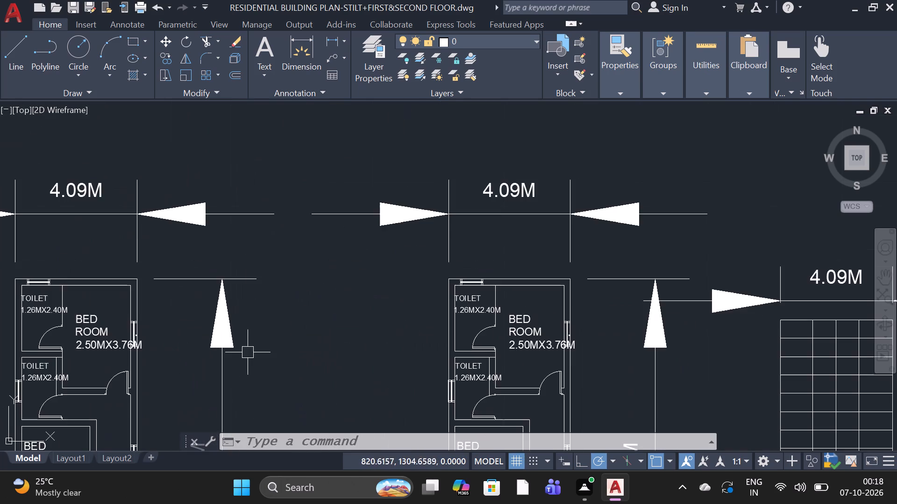
{"action": "scroll", "coordinate": [255, 329], "scroll_direction": "down", "scroll_amount": 1}
{"action": "scroll", "coordinate": [206, 184], "scroll_direction": "up", "scroll_amount": 2}
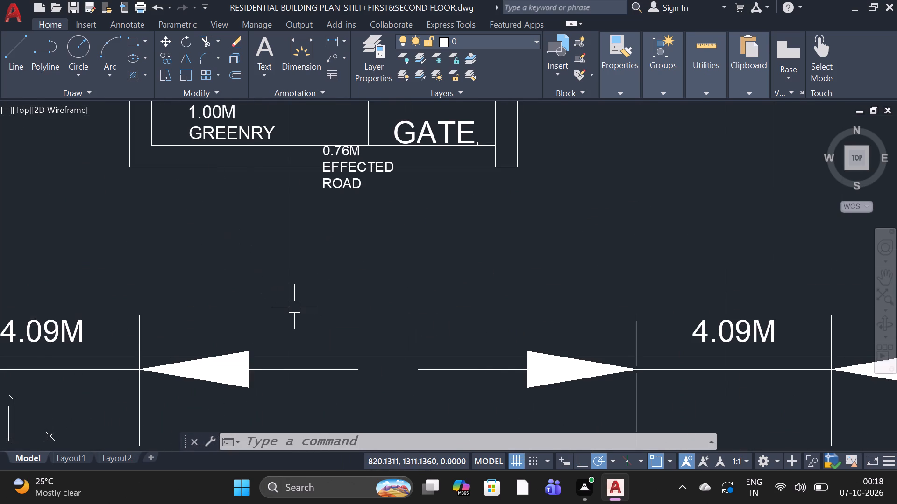
{"action": "scroll", "coordinate": [295, 307], "scroll_direction": "down", "scroll_amount": 1}
{"action": "left_click", "coordinate": [325, 219]}
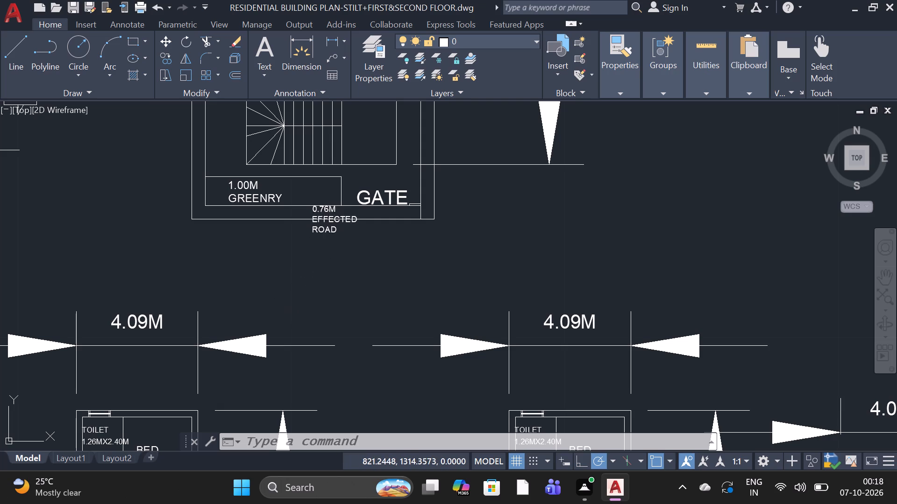
{"action": "left_click", "coordinate": [313, 200]}
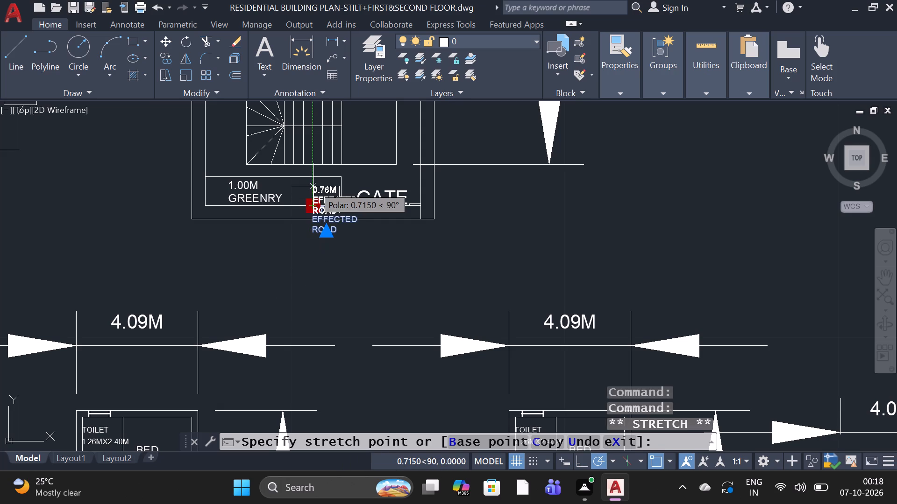
{"action": "left_click", "coordinate": [313, 189]}
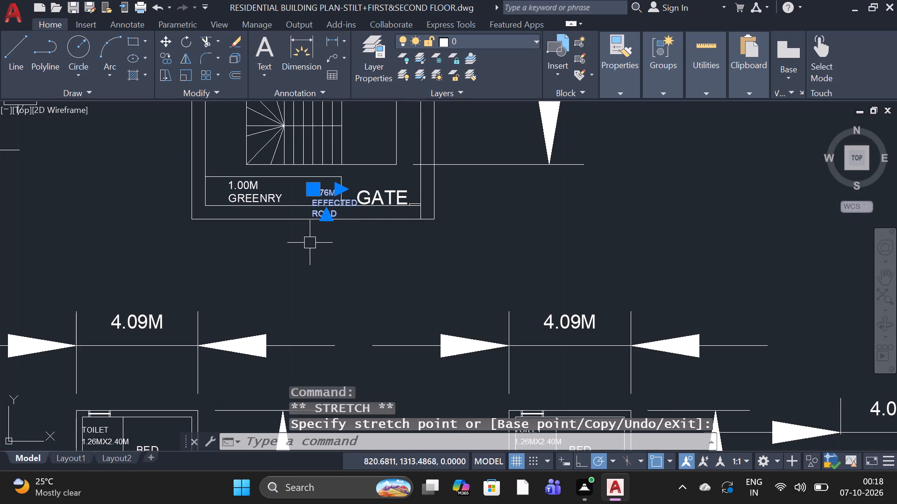
{"action": "key", "text": "Escape"}
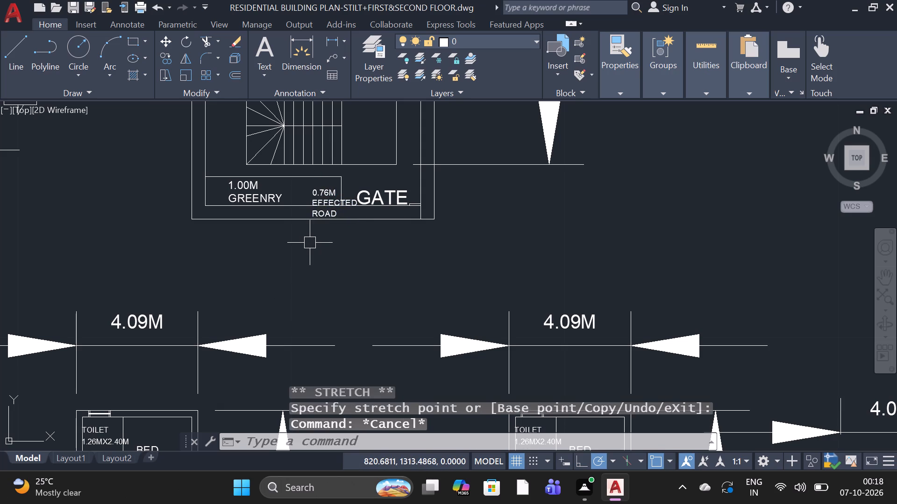
Add 0.2-high multiline text just below the PLOT NO.127EASTERN PART plan's lower boundary, reading 7.62M(25'-0")EXISTING WIDE ROAD.
{"action": "type", "text": "T"}
{"action": "key", "text": "space"}
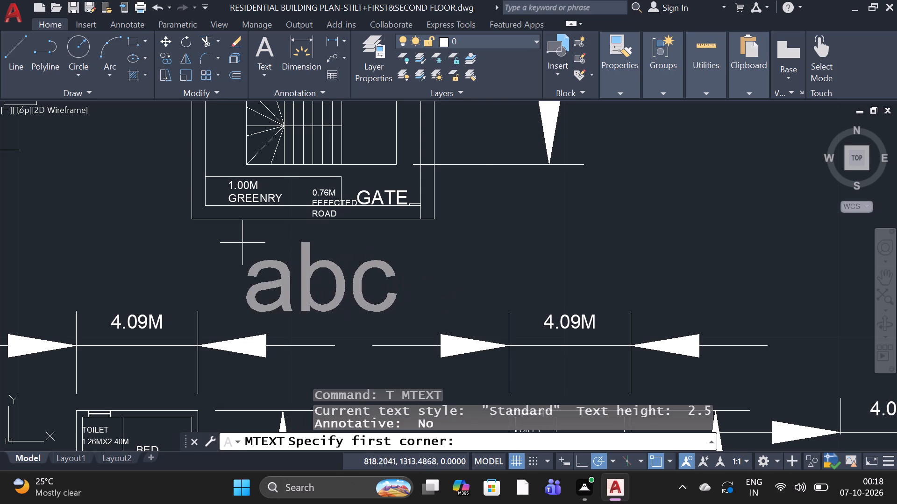
{"action": "scroll", "coordinate": [253, 238], "scroll_direction": "up", "scroll_amount": 2}
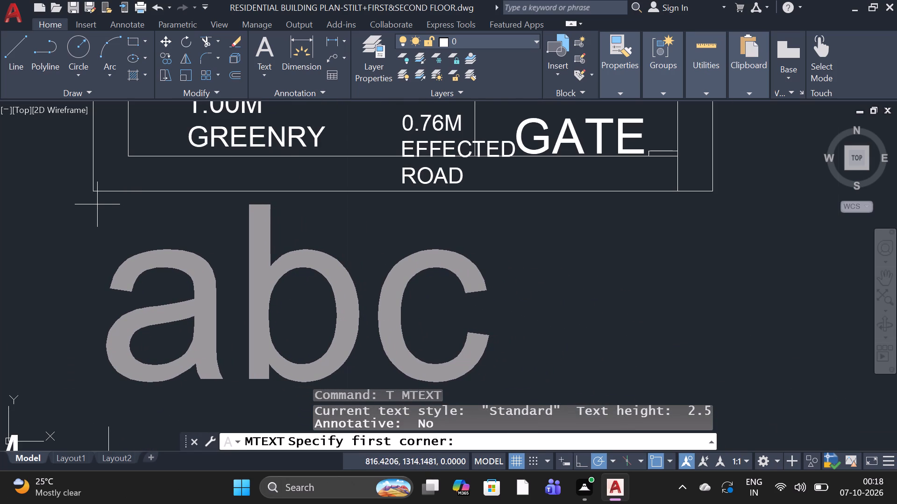
{"action": "left_click_drag", "start_coordinate": [98, 203], "coordinate": [104, 209]}
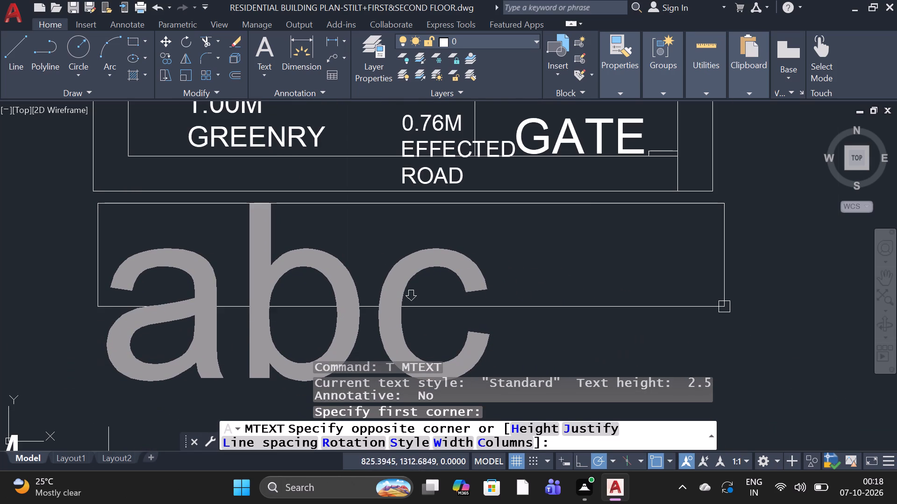
{"action": "left_click", "coordinate": [708, 250]}
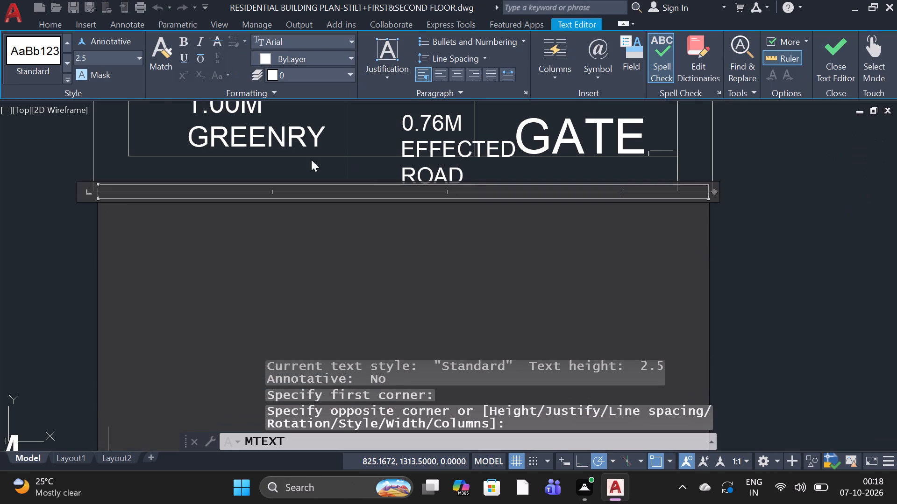
{"action": "left_click", "coordinate": [137, 57]}
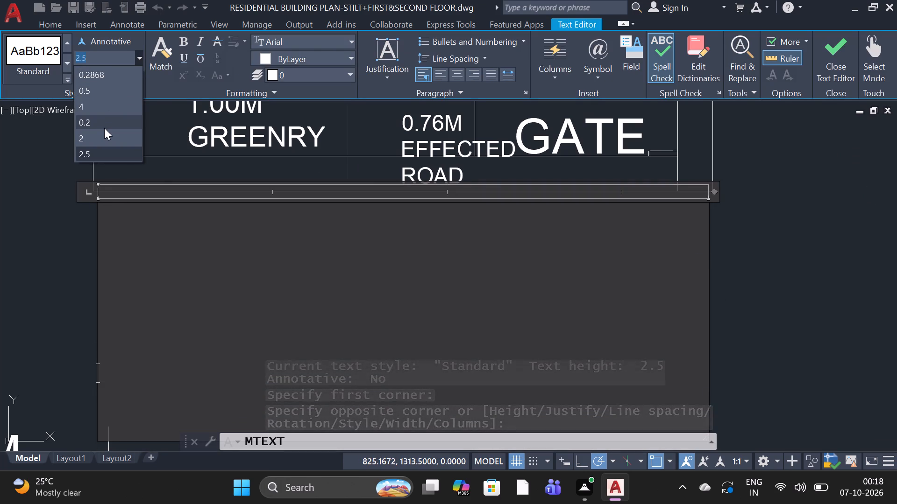
{"action": "left_click", "coordinate": [104, 128]}
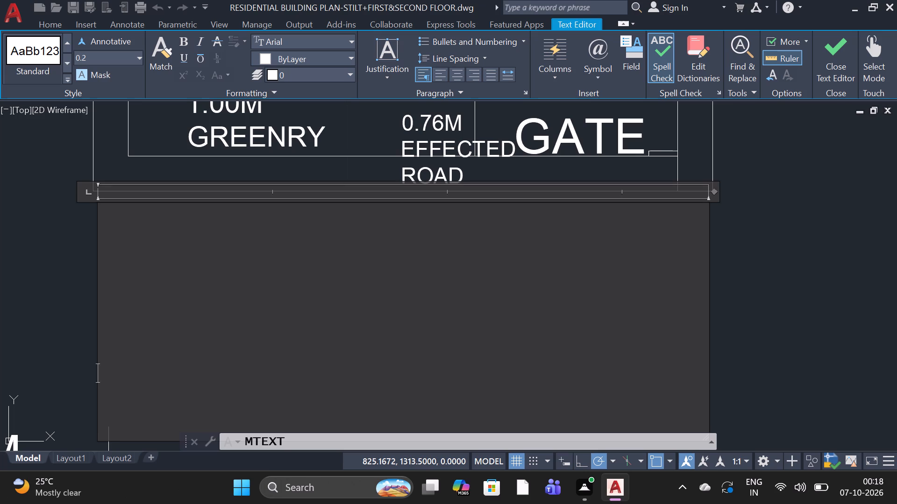
{"action": "key", "text": "Return"}
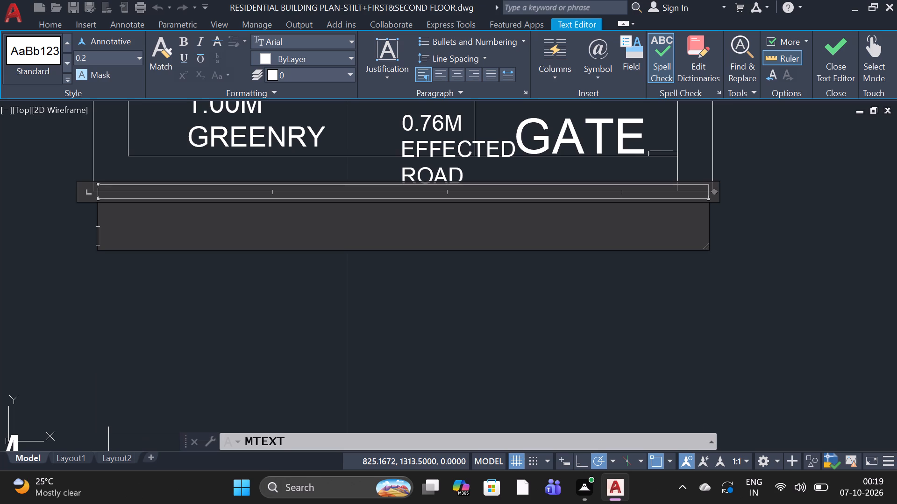
{"action": "key", "text": "7"}
{"action": "key", "text": "period"}
{"action": "type", "text": "62"}
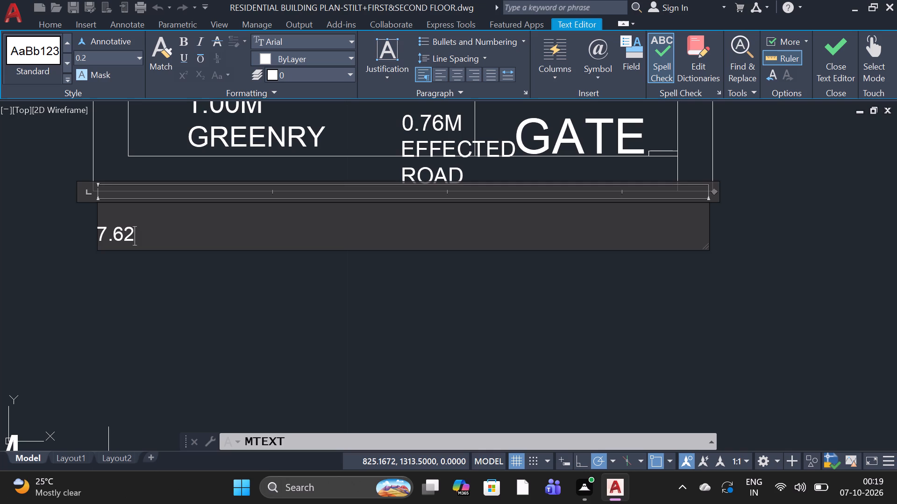
{"action": "key", "text": "m"}
{"action": "key", "text": "shift+parenleft"}
{"action": "type", "text": "25"}
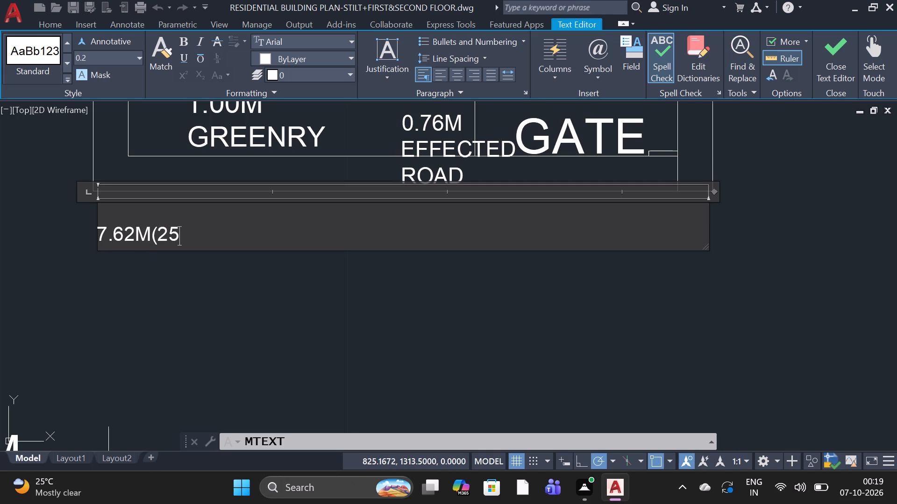
{"action": "key", "text": "apostrophe"}
{"action": "key", "text": "minus"}
{"action": "key", "text": "0"}
{"action": "key", "text": "shift+quotedbl"}
{"action": "key", "text": "Return"}
{"action": "key", "text": "0"}
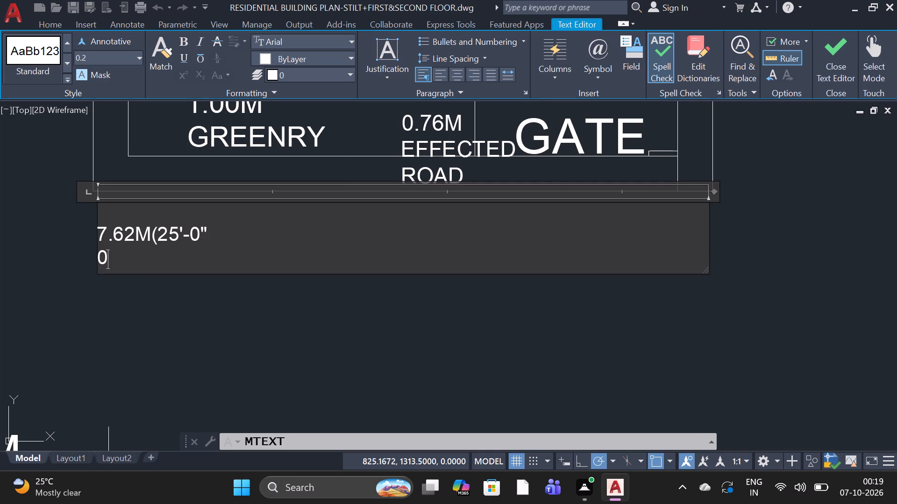
{"action": "key", "text": "BackSpace"}
{"action": "key", "text": "shift+parenright"}
{"action": "key", "text": "BackSpace"}
{"action": "key", "text": "BackSpace"}
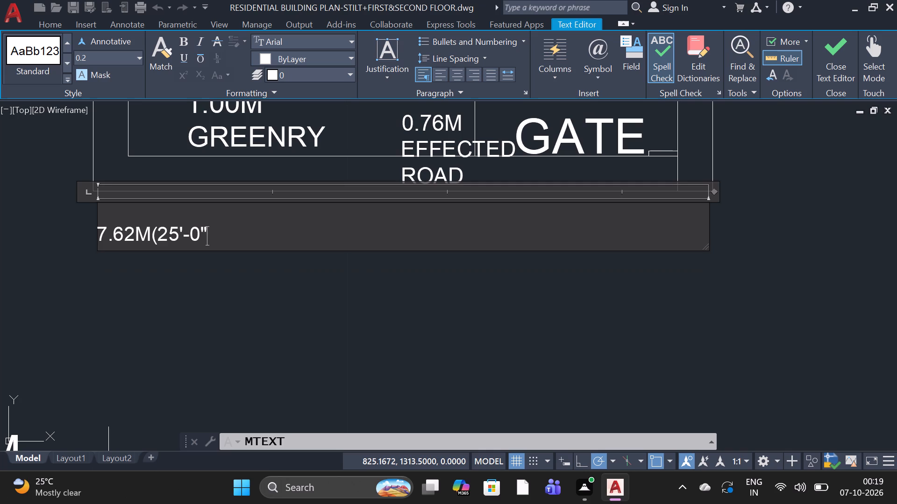
{"action": "key", "text": "shift+parenright"}
{"action": "key", "text": "e"}
{"action": "key", "text": "x"}
{"action": "key", "text": "i"}
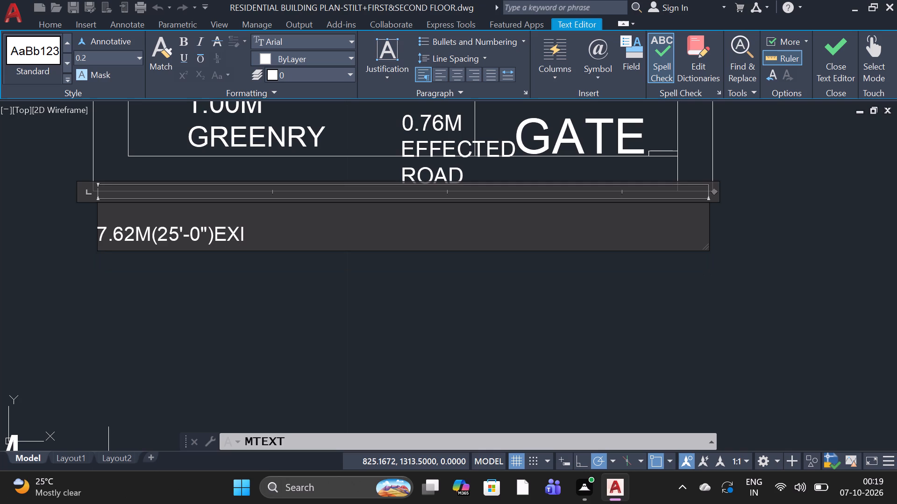
{"action": "key", "text": "s"}
{"action": "type", "text": "TIN"}
{"action": "key", "text": "g"}
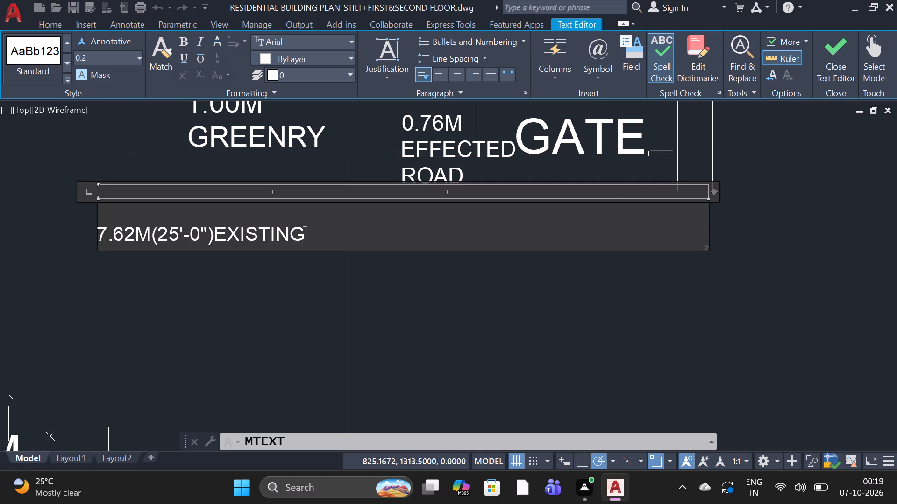
{"action": "key", "text": "space"}
{"action": "type", "text": "W"}
{"action": "key", "text": "i"}
{"action": "type", "text": "DE"}
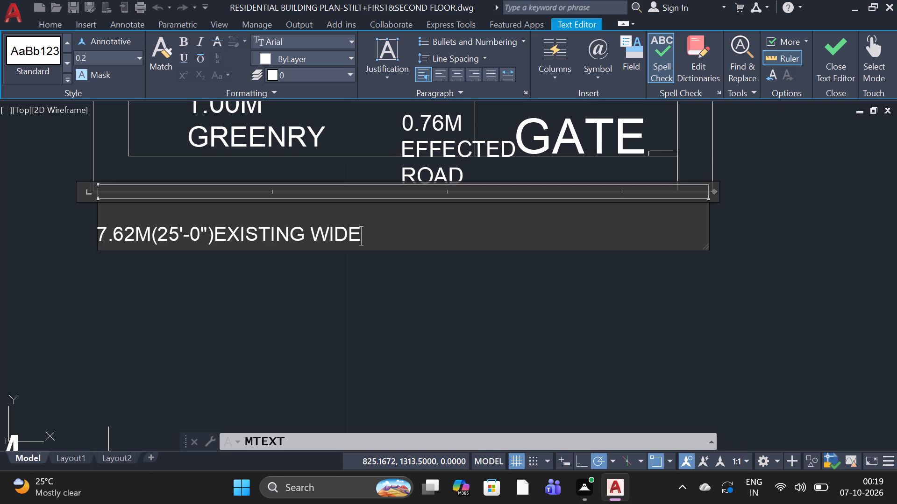
{"action": "key", "text": "space"}
{"action": "type", "text": "RO"}
{"action": "key", "text": "a"}
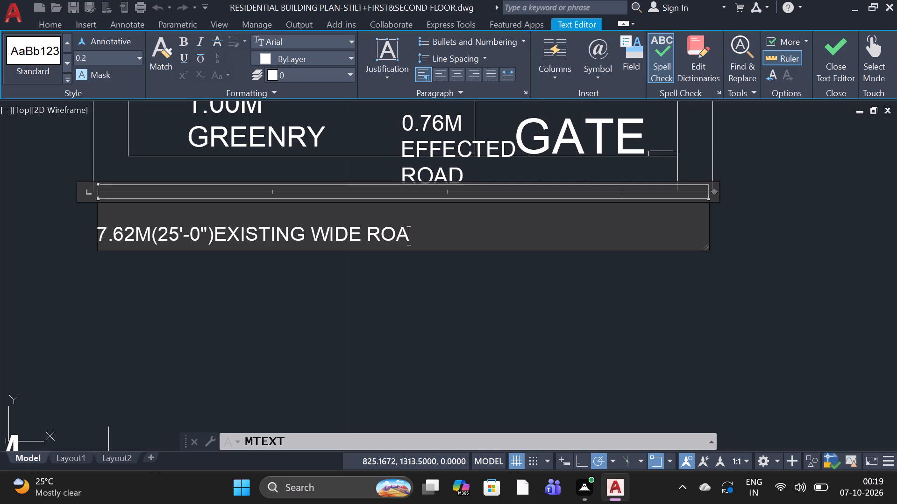
{"action": "key", "text": "d"}
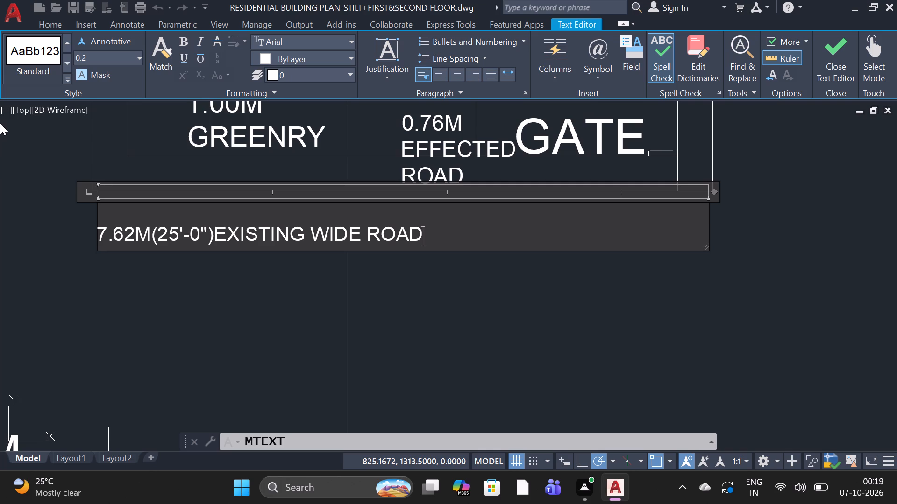
Add a second line to the road-width text below the plan's lower boundary, reading 9.14M(30'-0")PROPOSED WIDE ROAD.
{"action": "key", "text": "Return"}
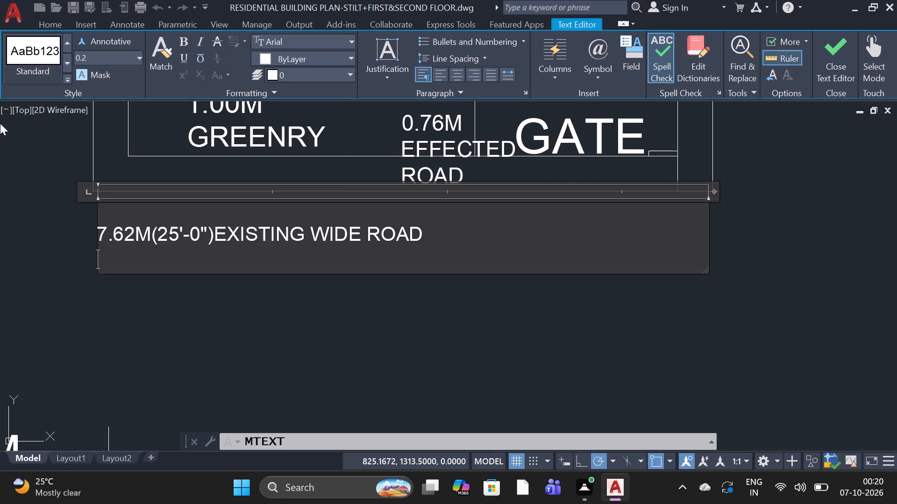
{"action": "key", "text": "9"}
{"action": "type", "text": ".14"}
{"action": "key", "text": "m"}
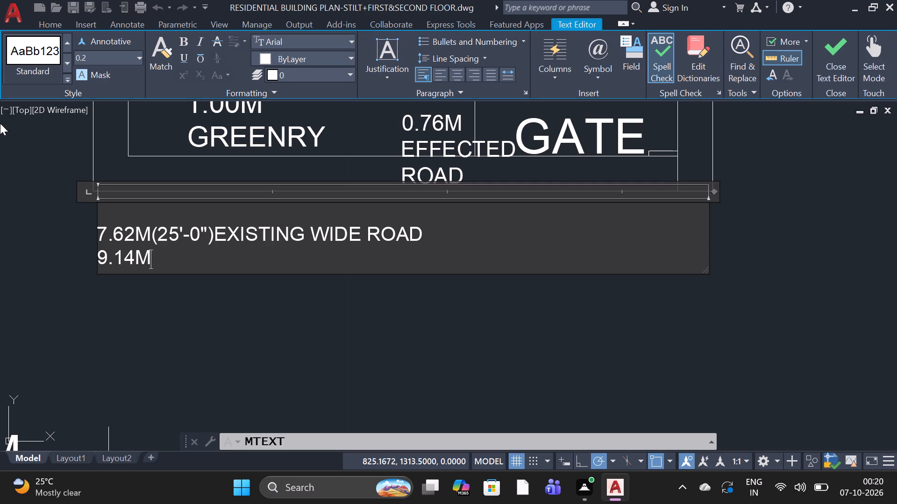
{"action": "key", "text": "shift+parenleft"}
{"action": "type", "text": "30"}
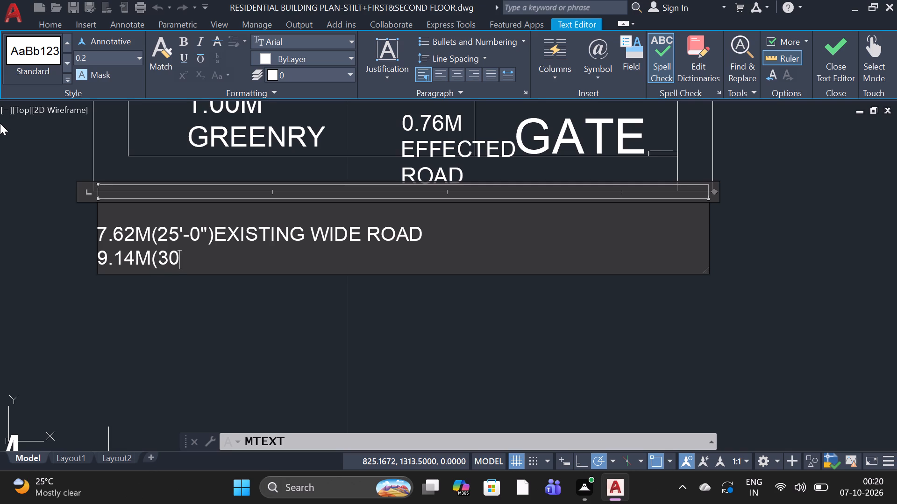
{"action": "key", "text": "apostrophe"}
{"action": "key", "text": "minus"}
{"action": "key", "text": "0"}
{"action": "key", "text": "shift+quotedbl"}
{"action": "key", "text": "shift+parenright"}
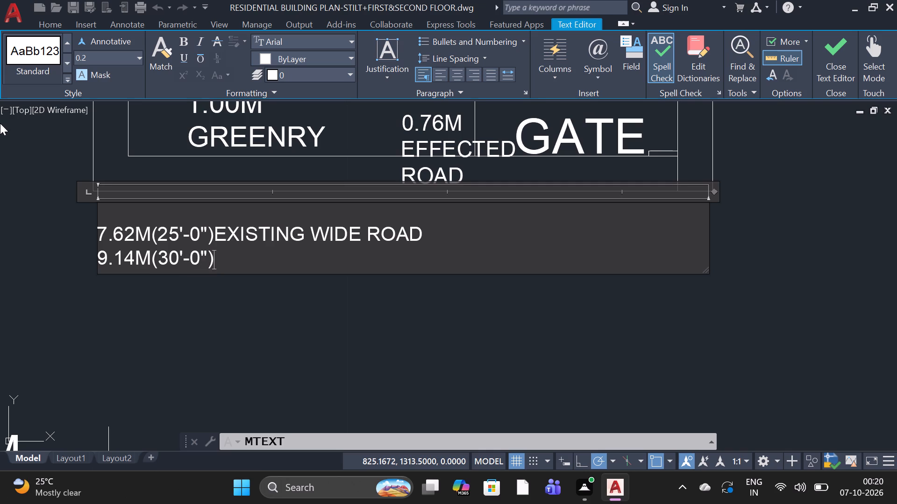
{"action": "key", "text": "p"}
{"action": "key", "text": "r"}
{"action": "type", "text": "OP"}
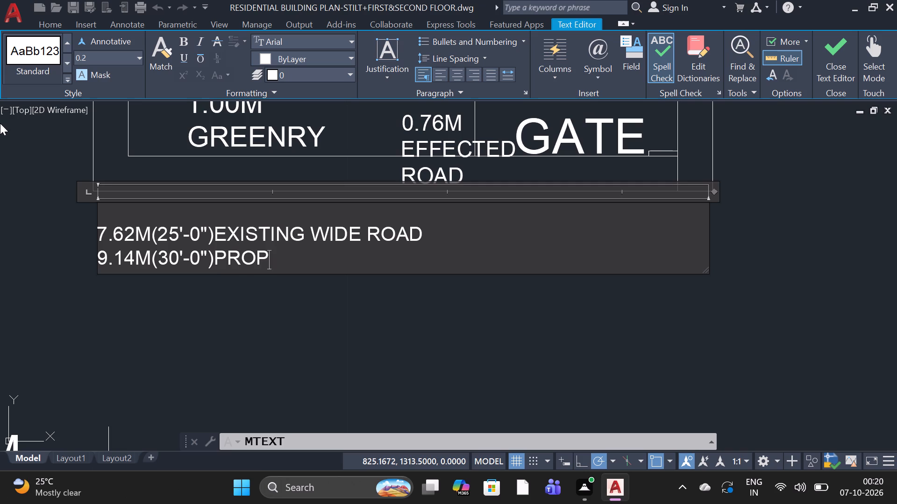
{"action": "type", "text": "OSED"}
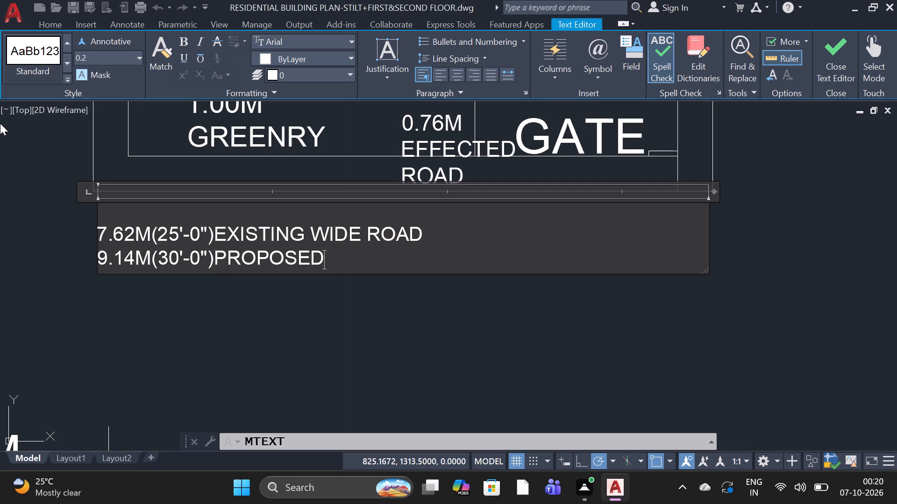
{"action": "key", "text": "space"}
{"action": "type", "text": "W"}
{"action": "type", "text": "IDE"}
{"action": "key", "text": "space"}
{"action": "type", "text": "R"}
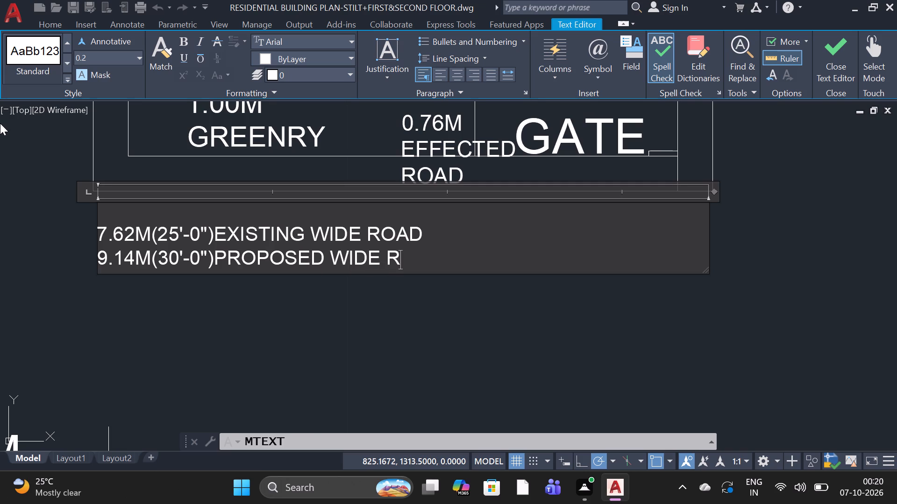
{"action": "type", "text": "OZ"}
{"action": "key", "text": "BackSpace"}
{"action": "type", "text": "AD"}
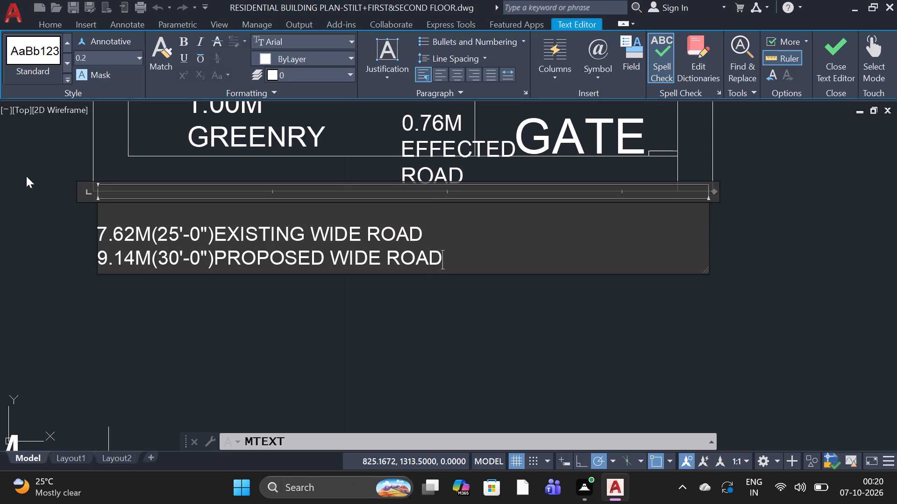
{"action": "left_click", "coordinate": [117, 343]}
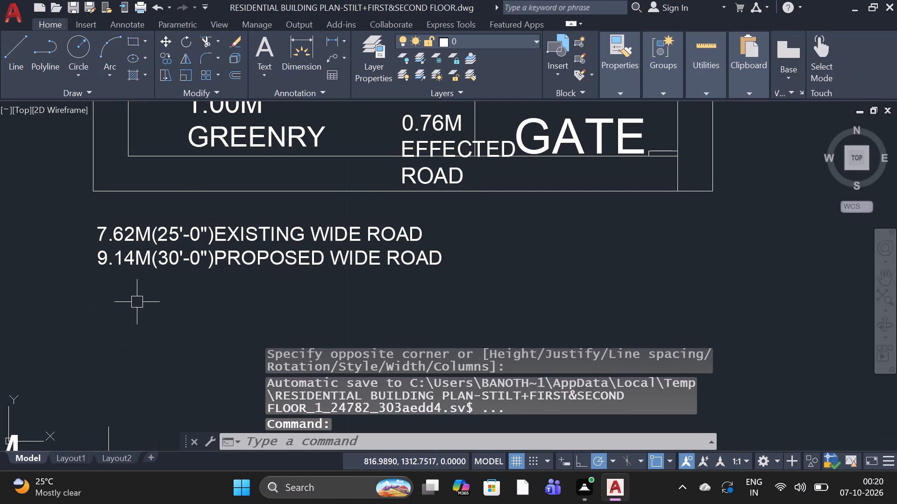
Move the two-line road-width text about 1.24 units at 19°, closer beneath the plan's lower boundary and nearer its centre.
{"action": "scroll", "coordinate": [142, 288], "scroll_direction": "down", "scroll_amount": 1}
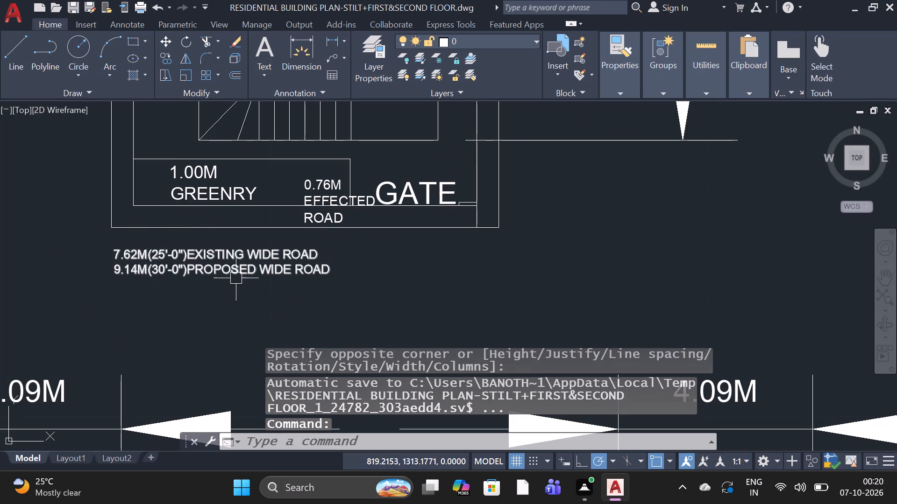
{"action": "left_click", "coordinate": [222, 264]}
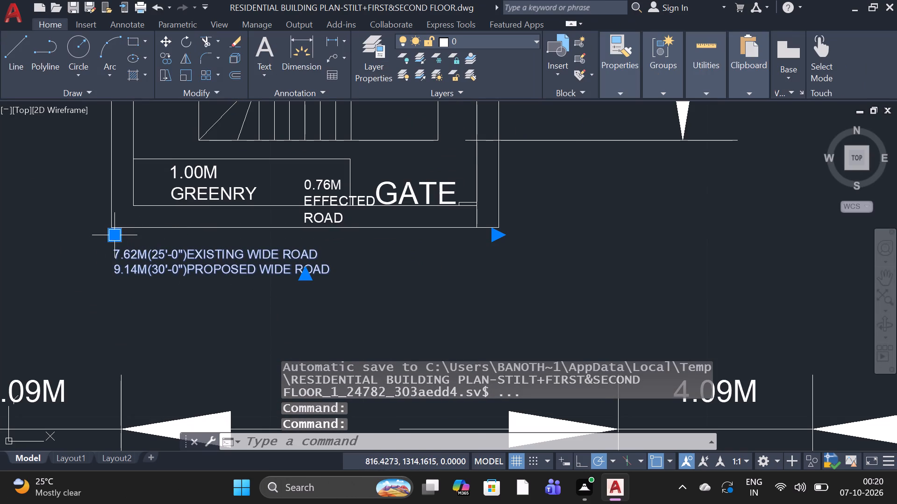
{"action": "left_click", "coordinate": [110, 236]}
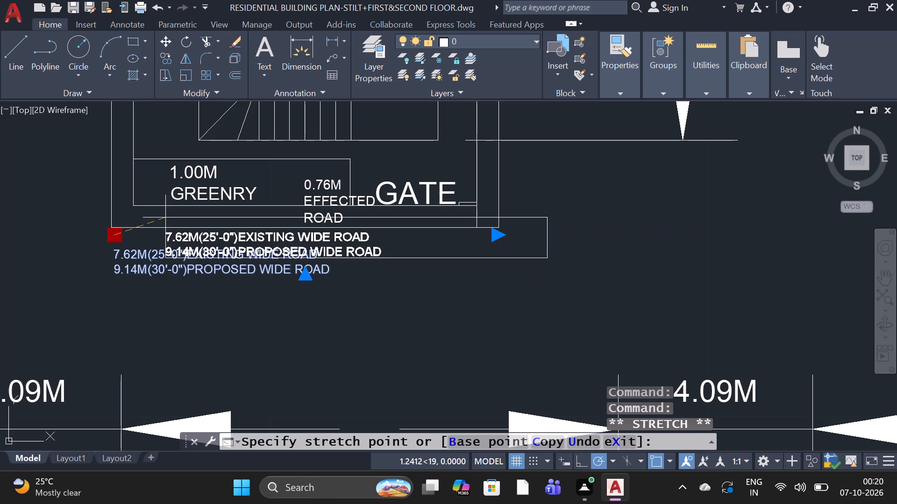
{"action": "left_click", "coordinate": [165, 217]}
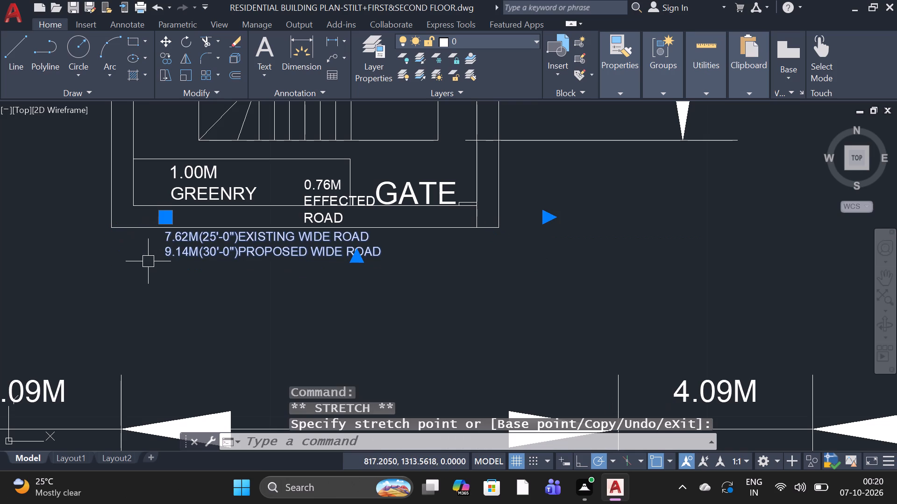
{"action": "key", "text": "Escape"}
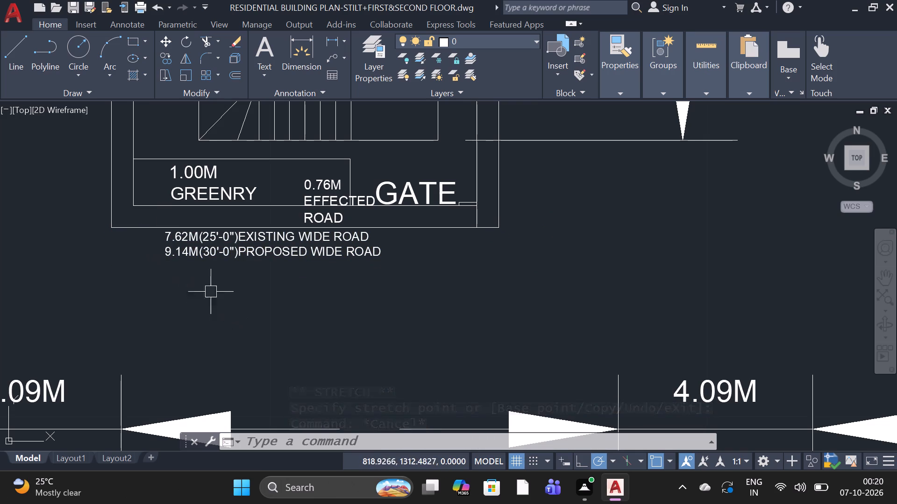
Add 0.5-high multiline text below the road-width labels, reading SITE PLAN.
{"action": "type", "text": "T"}
{"action": "key", "text": "space"}
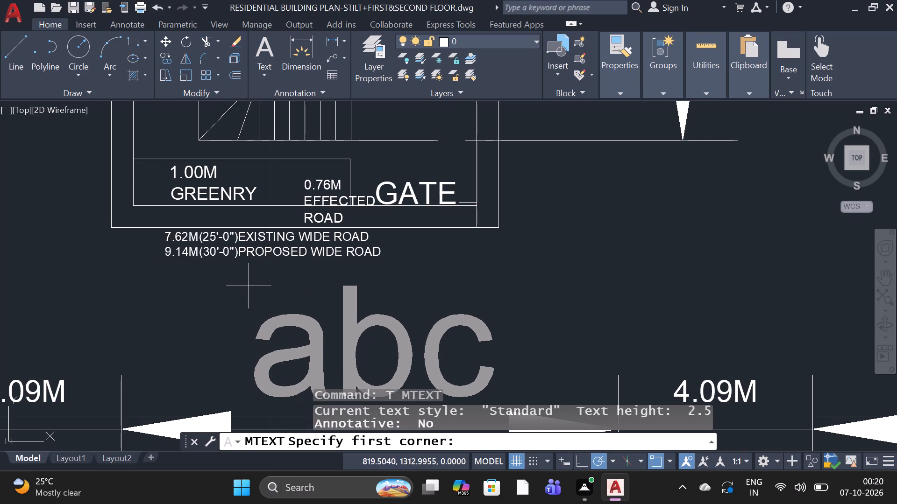
{"action": "left_click", "coordinate": [230, 264]}
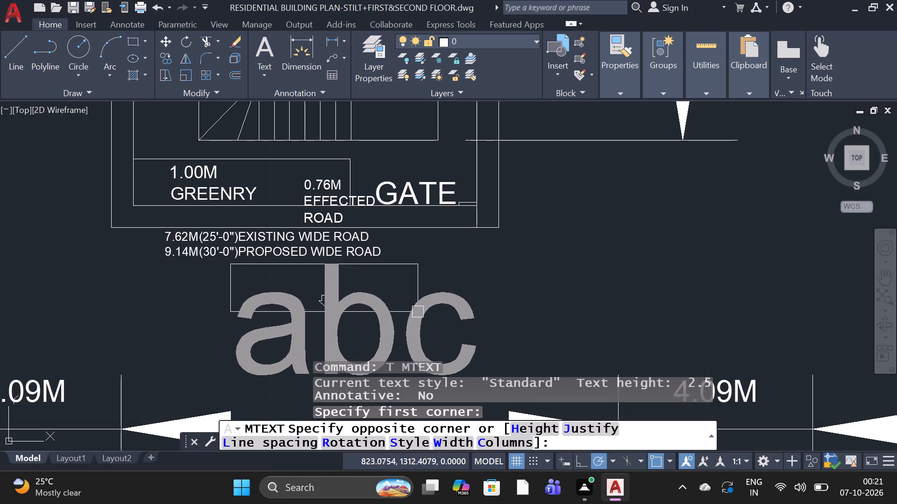
{"action": "left_click", "coordinate": [501, 344]}
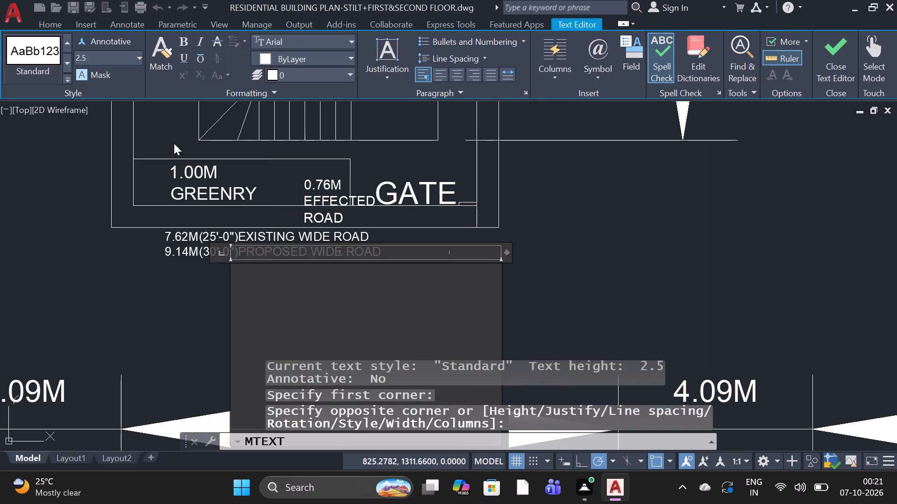
{"action": "left_click", "coordinate": [137, 57]}
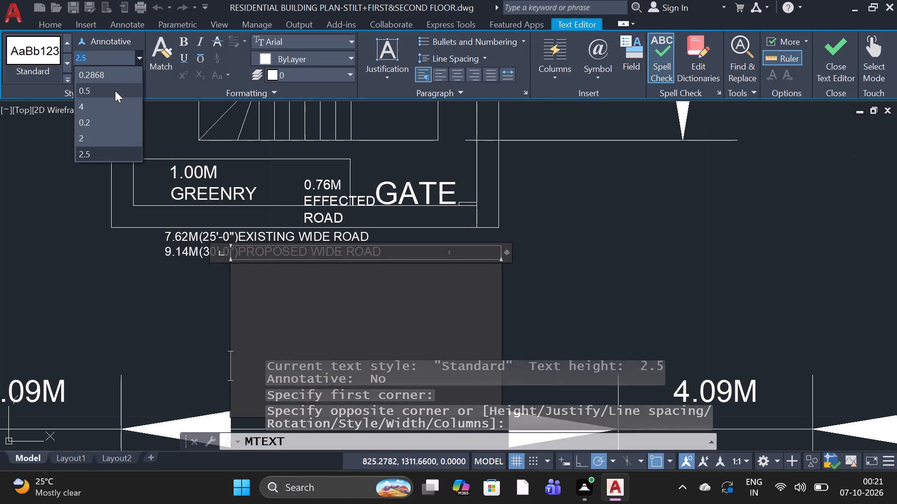
{"action": "left_click", "coordinate": [114, 91]}
{"action": "key", "text": "Return"}
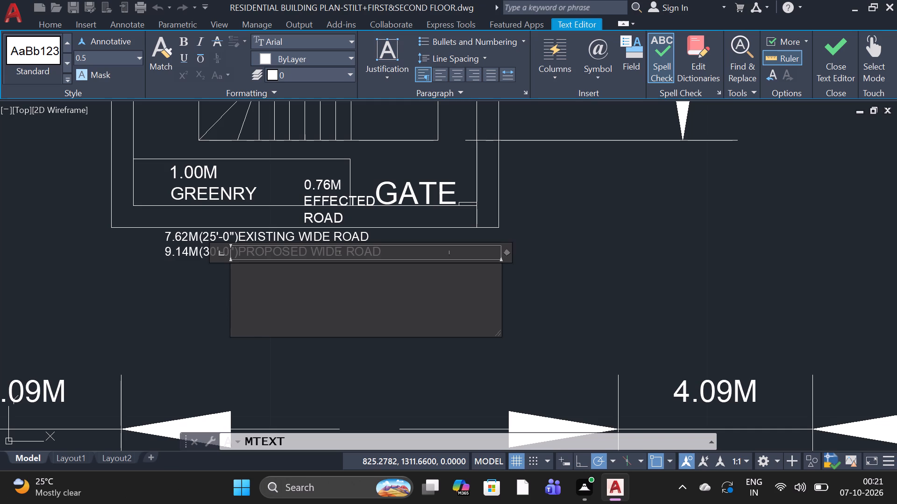
{"action": "key", "text": "s"}
{"action": "key", "text": "i"}
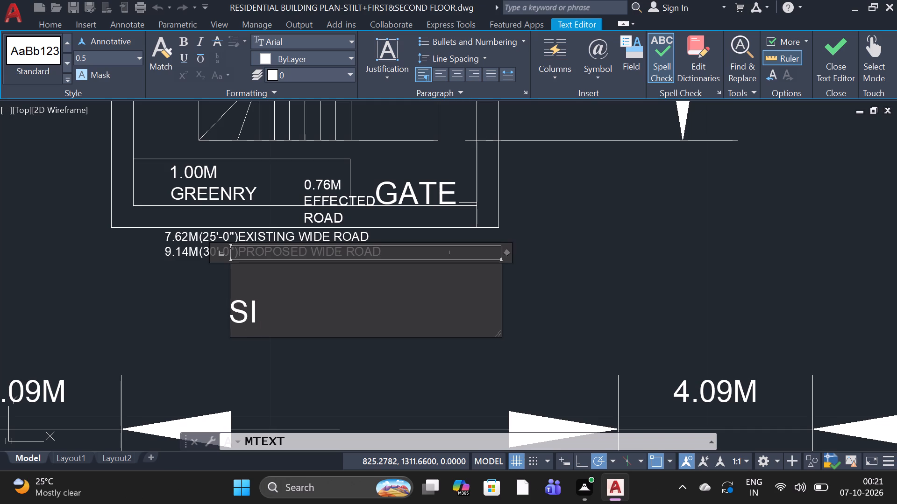
{"action": "key", "text": "t"}
{"action": "key", "text": "e"}
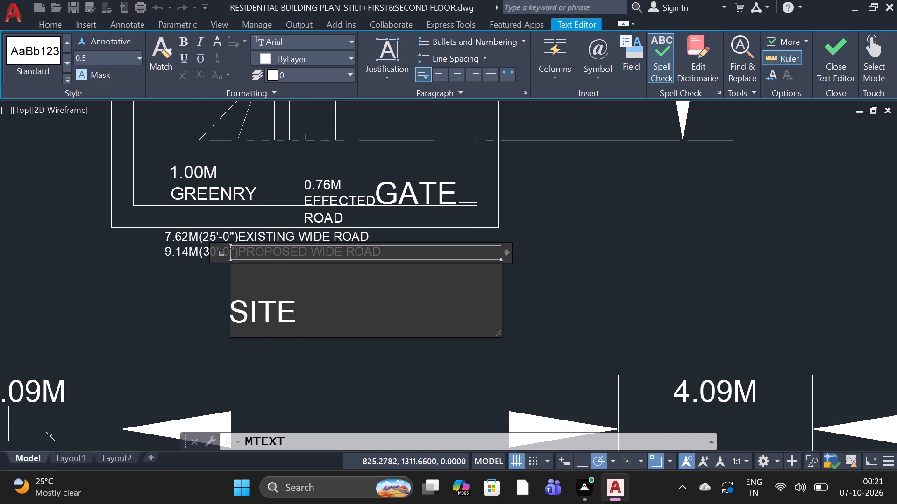
{"action": "key", "text": "space"}
{"action": "type", "text": "PL"}
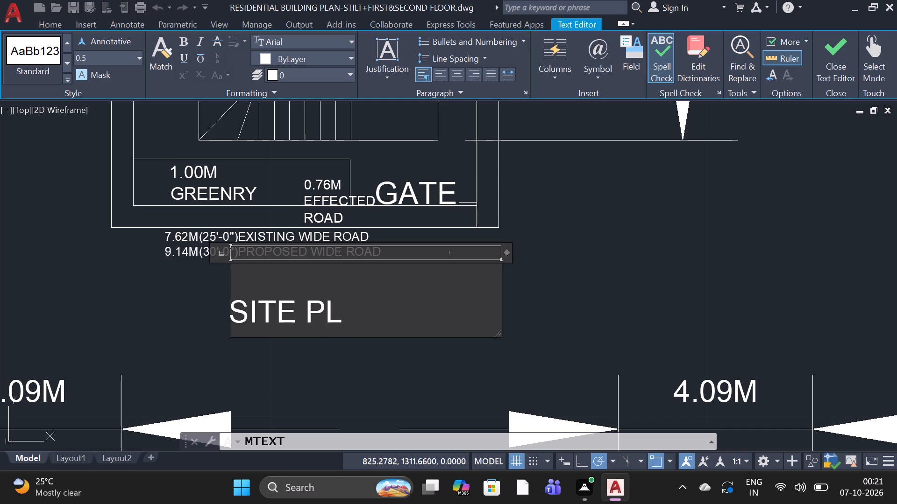
{"action": "key", "text": "a"}
{"action": "key", "text": "n"}
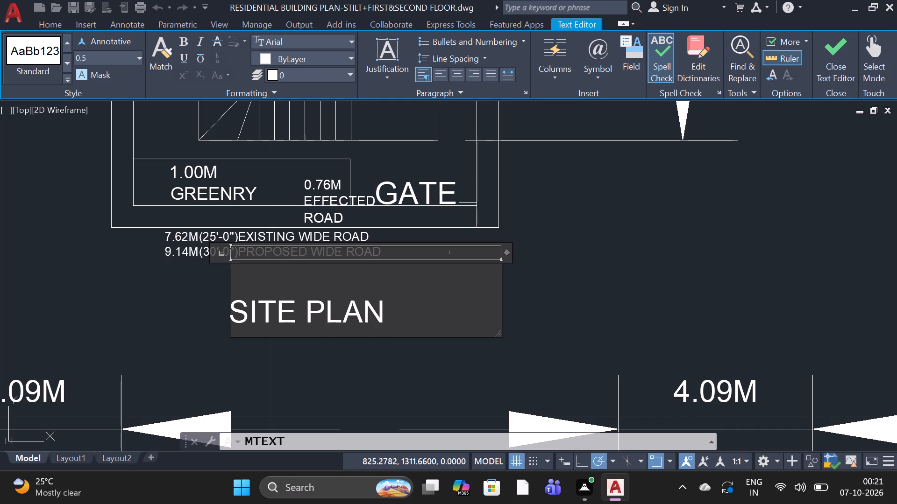
Add a second line to the SITE PLAN title text, reading SCALE 1:200.
{"action": "key", "text": "Return"}
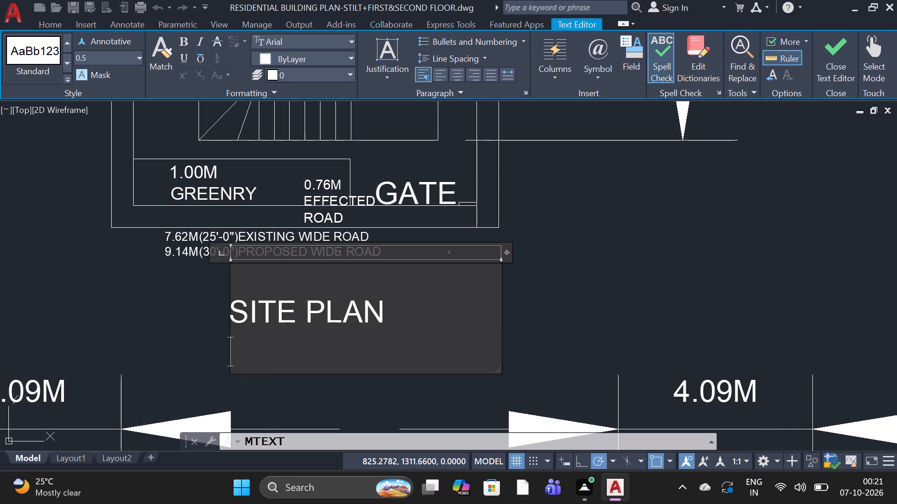
{"action": "key", "text": "s"}
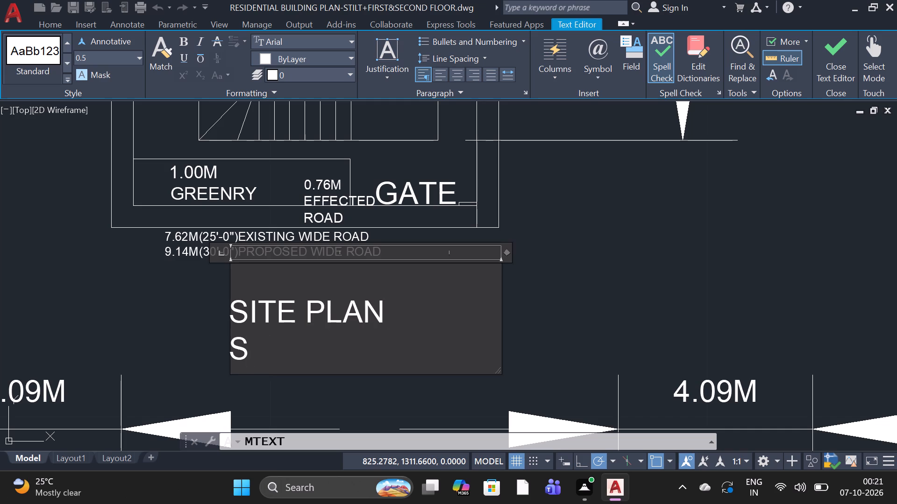
{"action": "type", "text": "CAL"}
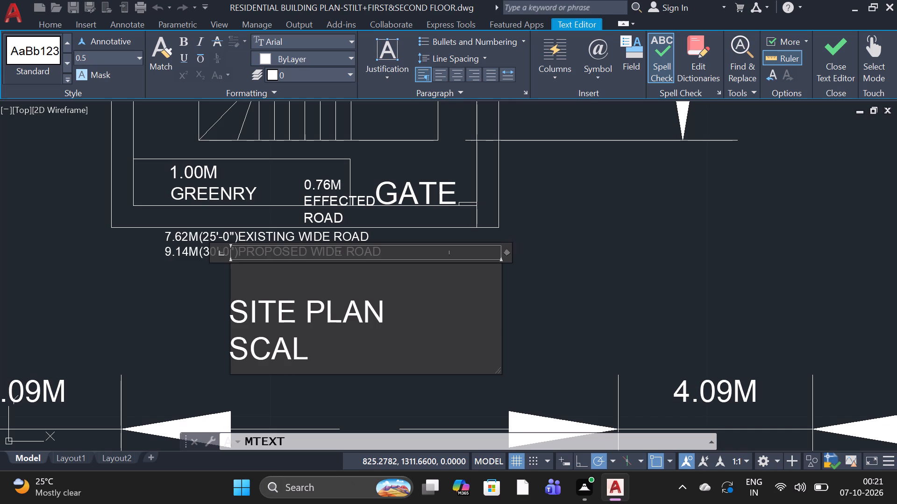
{"action": "key", "text": "e"}
{"action": "key", "text": "space"}
{"action": "type", "text": "1"}
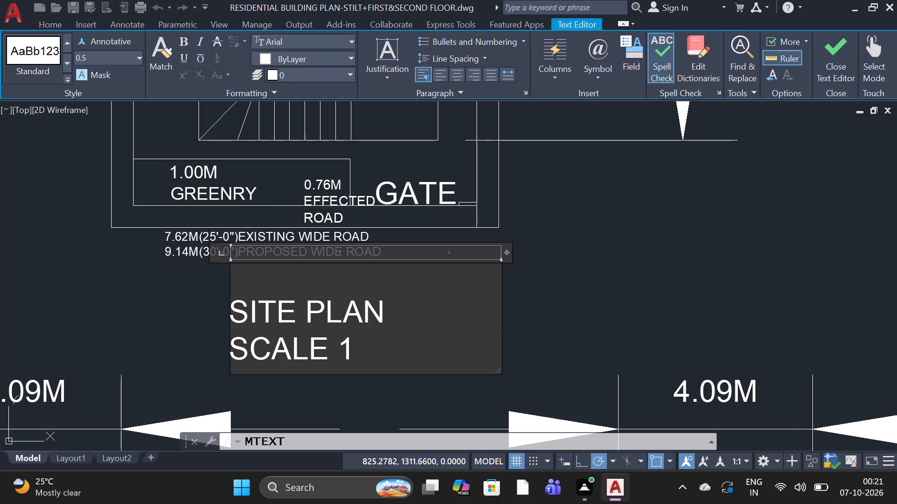
{"action": "key", "text": "shift+colon"}
{"action": "type", "text": "200"}
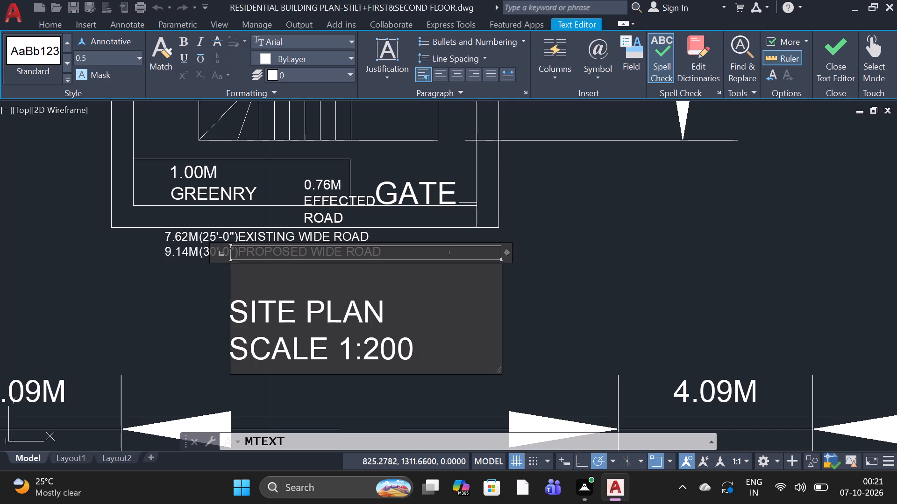
{"action": "left_click", "coordinate": [285, 379]}
Move the SITE PLAN title text straight up about 0.67 units, closer beneath the road-width labels.
{"action": "left_click", "coordinate": [283, 320]}
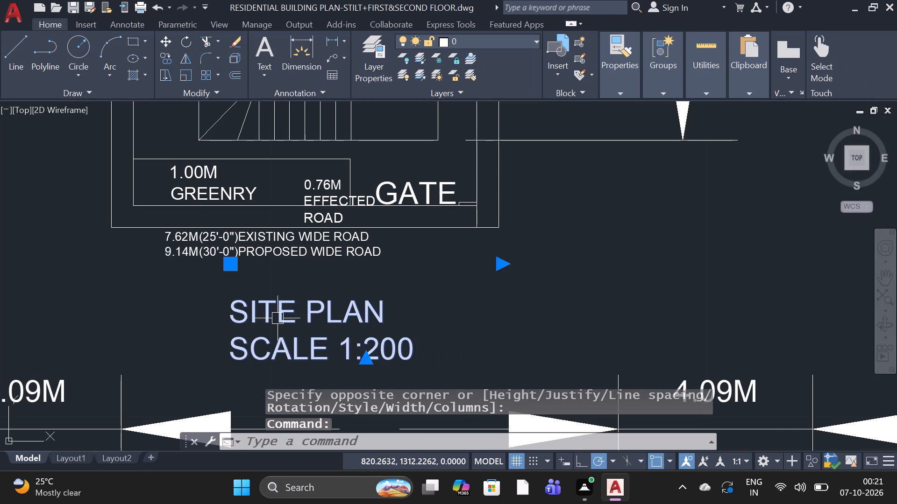
{"action": "left_click", "coordinate": [237, 267]}
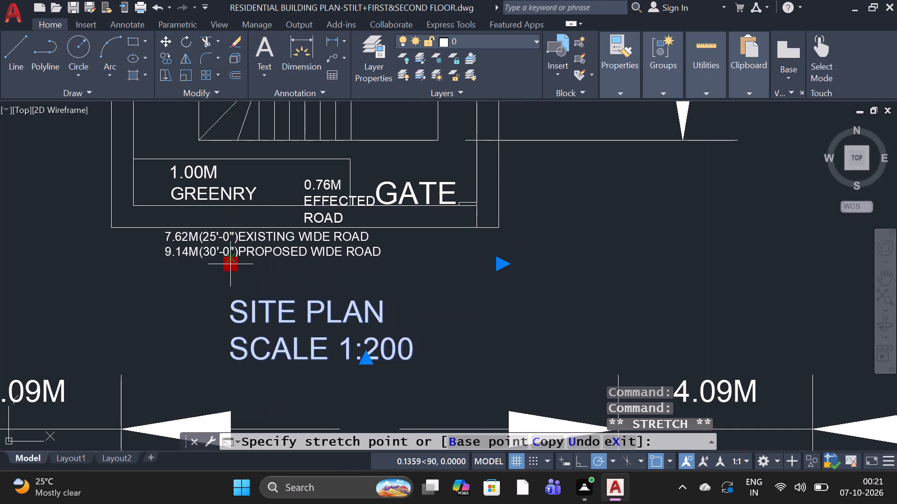
{"action": "scroll", "coordinate": [232, 250], "scroll_direction": "up", "scroll_amount": 2}
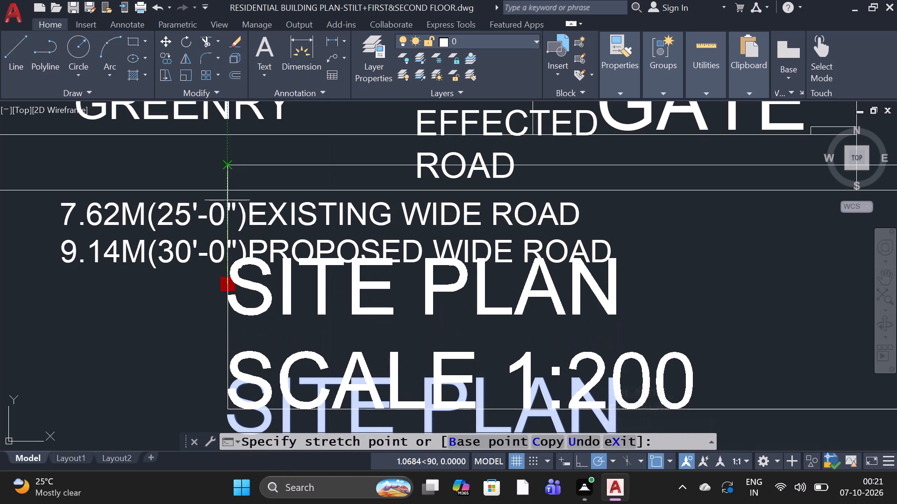
{"action": "left_click", "coordinate": [228, 210]}
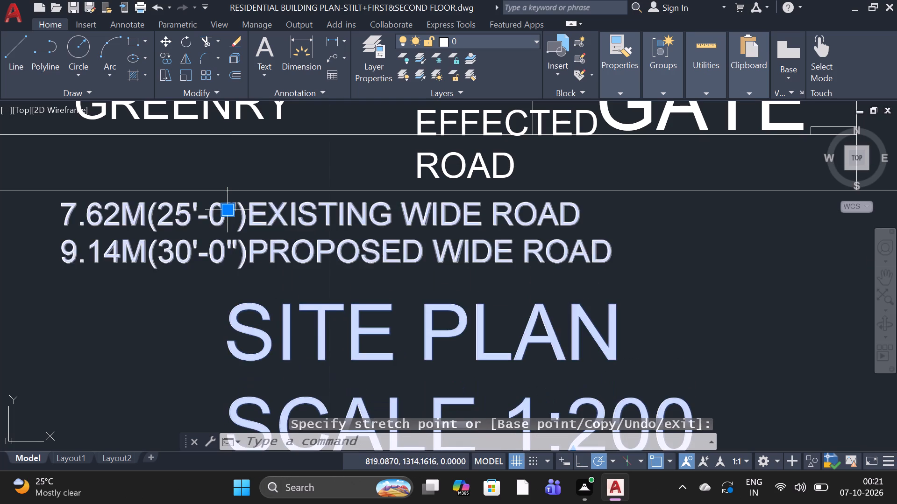
{"action": "scroll", "coordinate": [230, 212], "scroll_direction": "down", "scroll_amount": 2}
{"action": "key", "text": "Escape"}
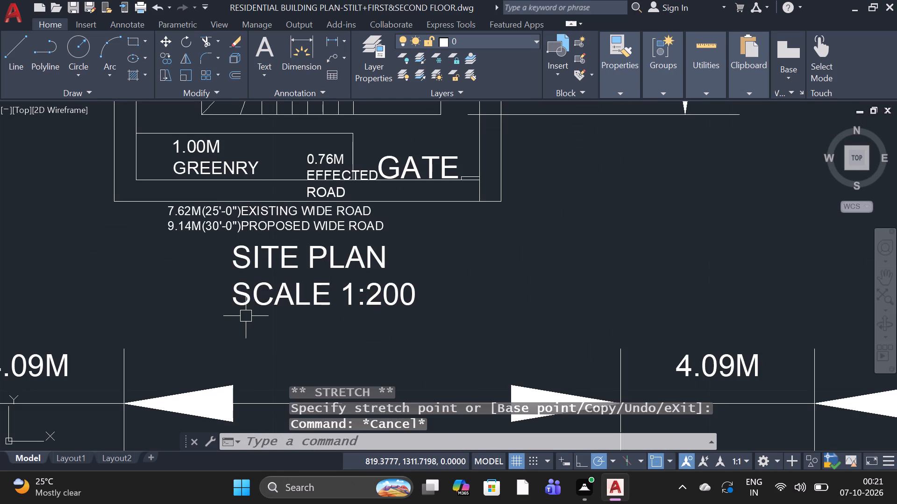
Enclose the two-line road-width text with lines, forming a box about 5.3 by 0.8 units hanging from the plan's lower boundary.
{"action": "left_click", "coordinate": [16, 70]}
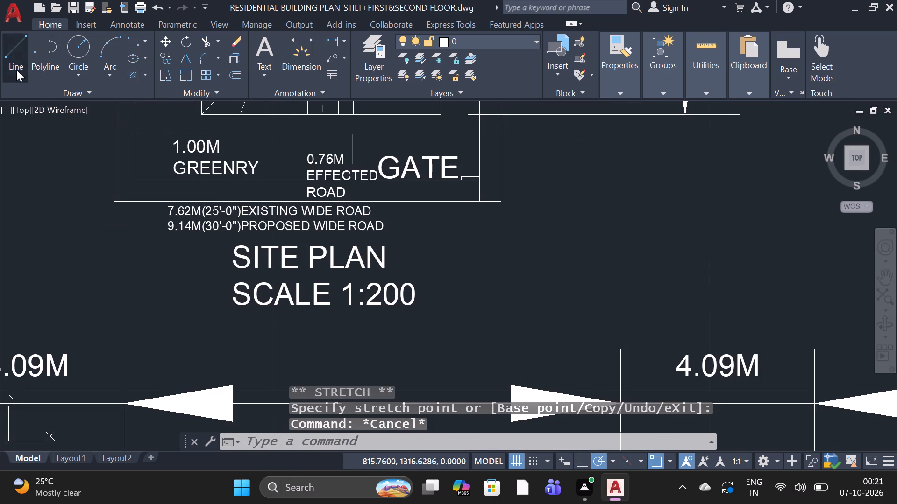
{"action": "left_click", "coordinate": [157, 207]}
{"action": "left_click", "coordinate": [157, 205]}
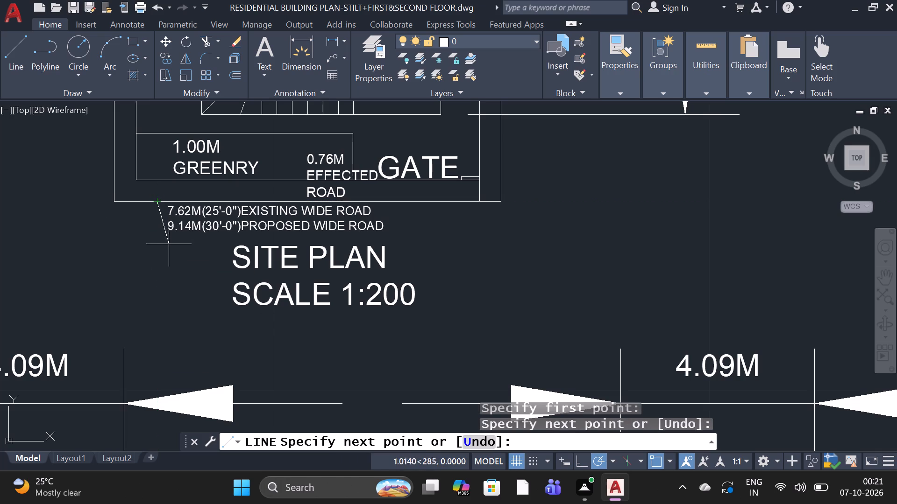
{"action": "left_click", "coordinate": [163, 237]}
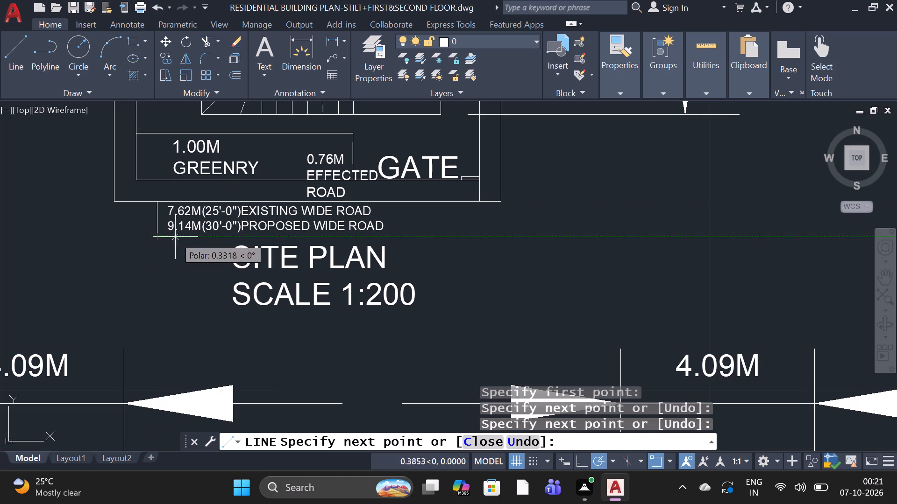
{"action": "left_click", "coordinate": [387, 233]}
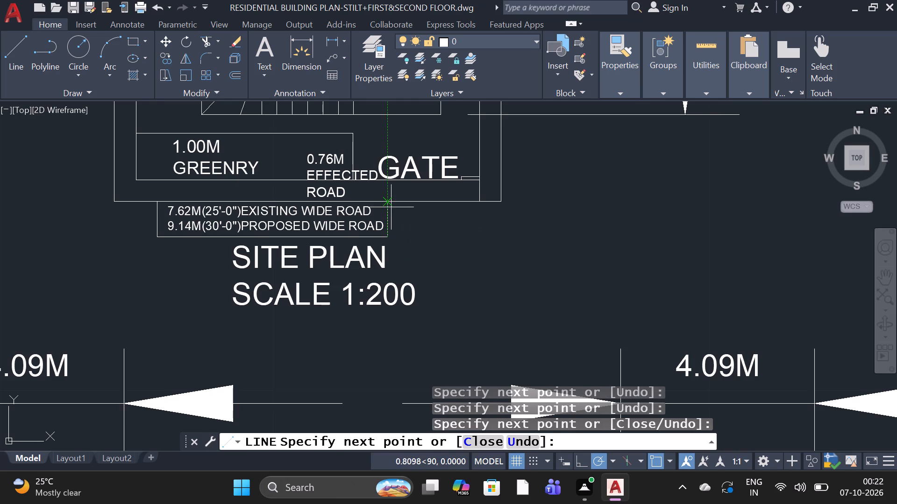
{"action": "left_click", "coordinate": [391, 206]}
{"action": "key", "text": "space"}
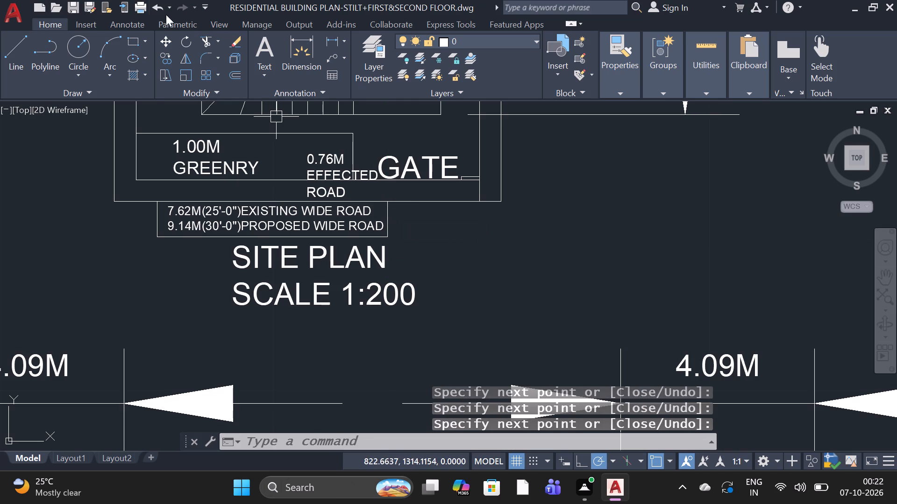
Draw a thin closed rectangle of lines under SCALE 1:200 as an underline, about 5.15 units long and 0.07 high.
{"action": "left_click", "coordinate": [26, 49]}
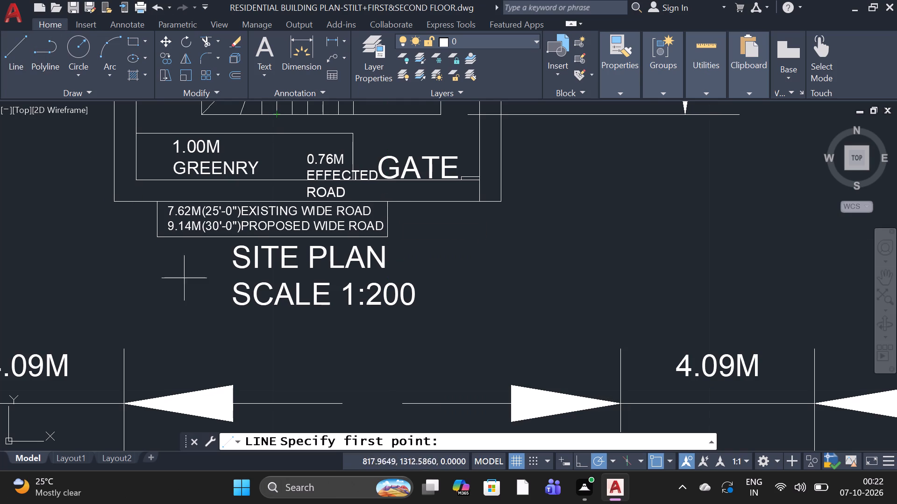
{"action": "left_click", "coordinate": [216, 307]}
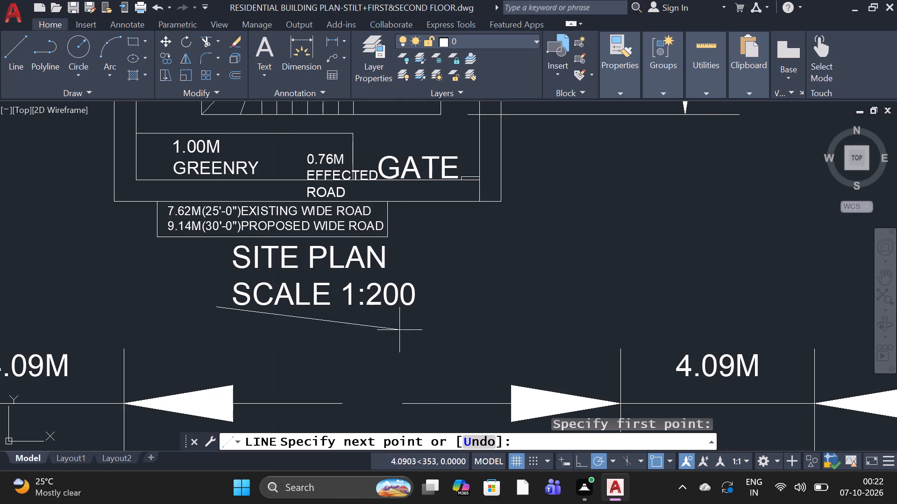
{"action": "left_click", "coordinate": [441, 310]}
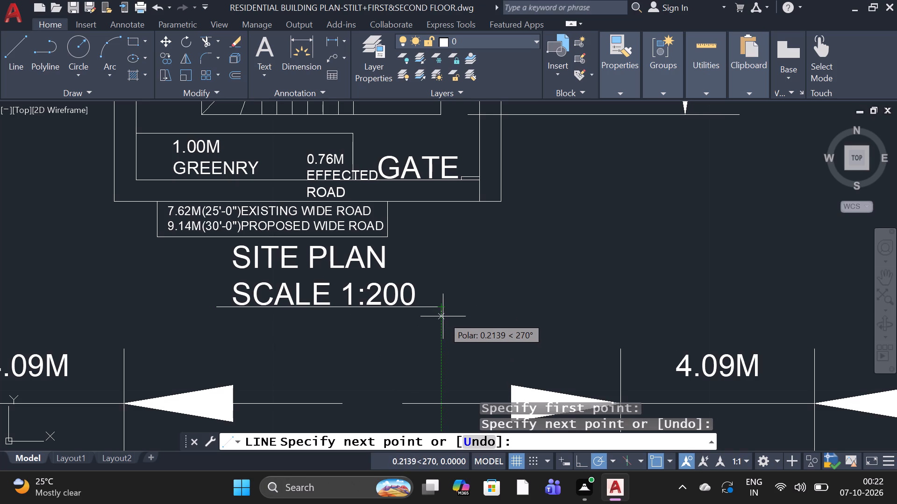
{"action": "scroll", "coordinate": [443, 310], "scroll_direction": "up", "scroll_amount": 2}
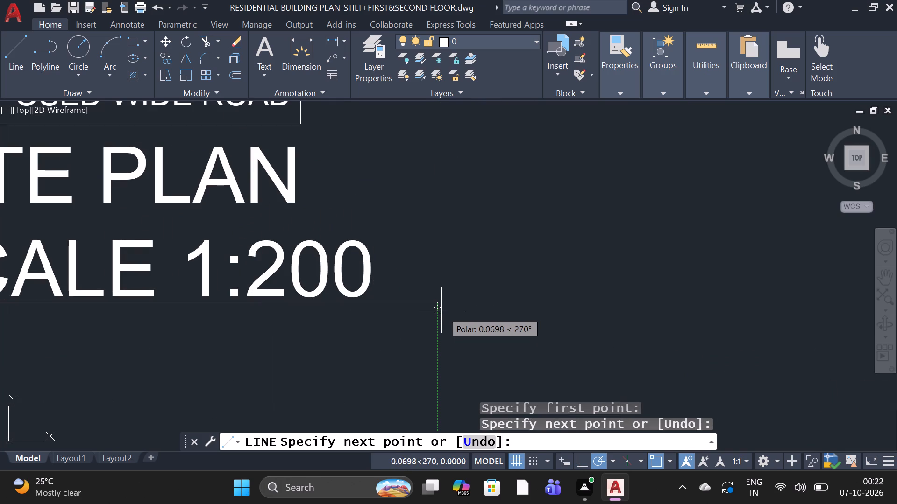
{"action": "left_click", "coordinate": [441, 310]}
{"action": "scroll", "coordinate": [348, 308], "scroll_direction": "down", "scroll_amount": 2}
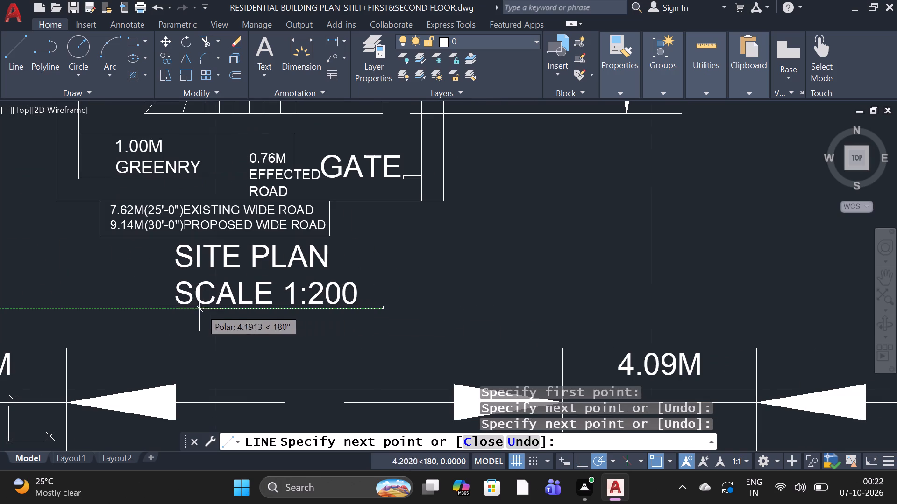
{"action": "scroll", "coordinate": [159, 316], "scroll_direction": "up", "scroll_amount": 2}
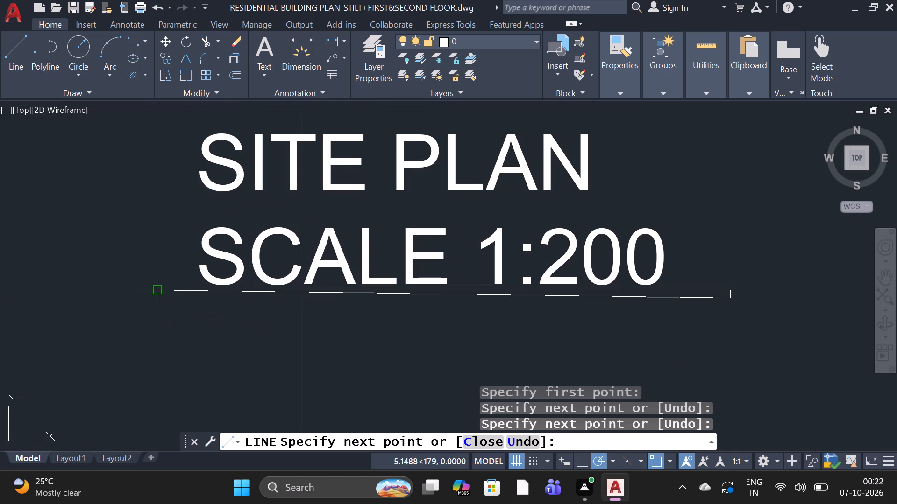
{"action": "left_click", "coordinate": [157, 301]}
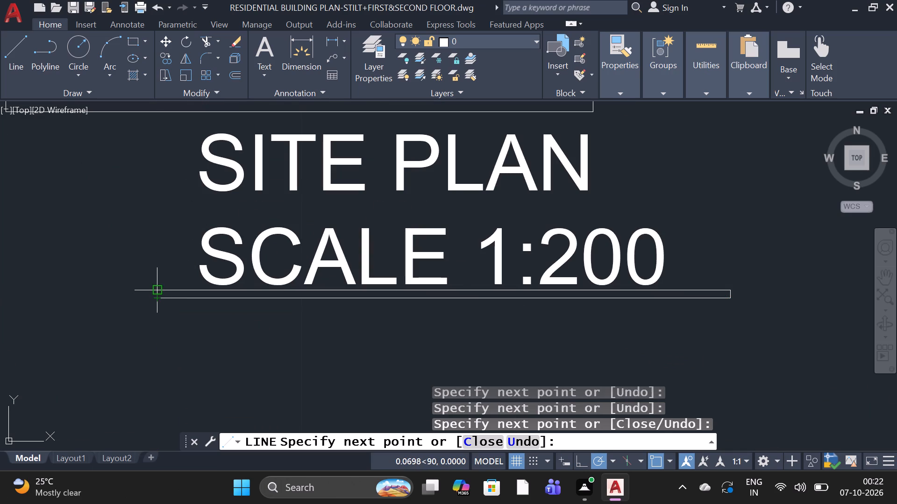
{"action": "left_click", "coordinate": [157, 292]}
{"action": "key", "text": "space"}
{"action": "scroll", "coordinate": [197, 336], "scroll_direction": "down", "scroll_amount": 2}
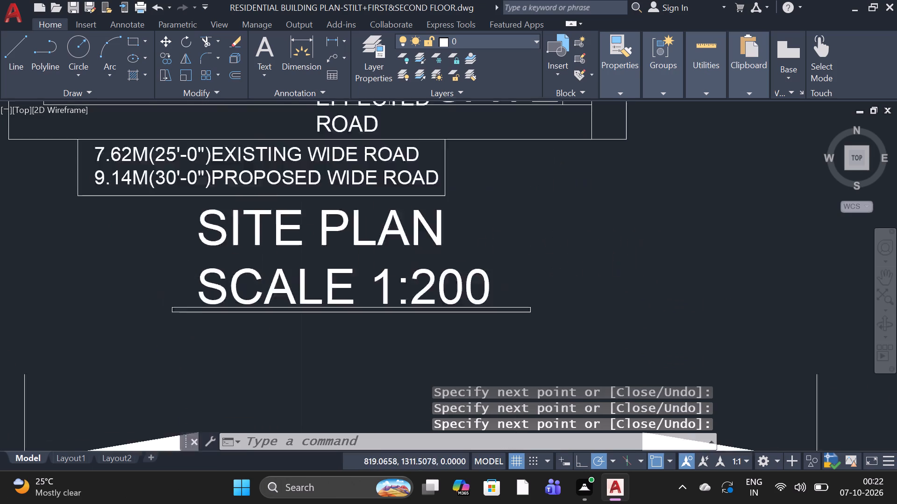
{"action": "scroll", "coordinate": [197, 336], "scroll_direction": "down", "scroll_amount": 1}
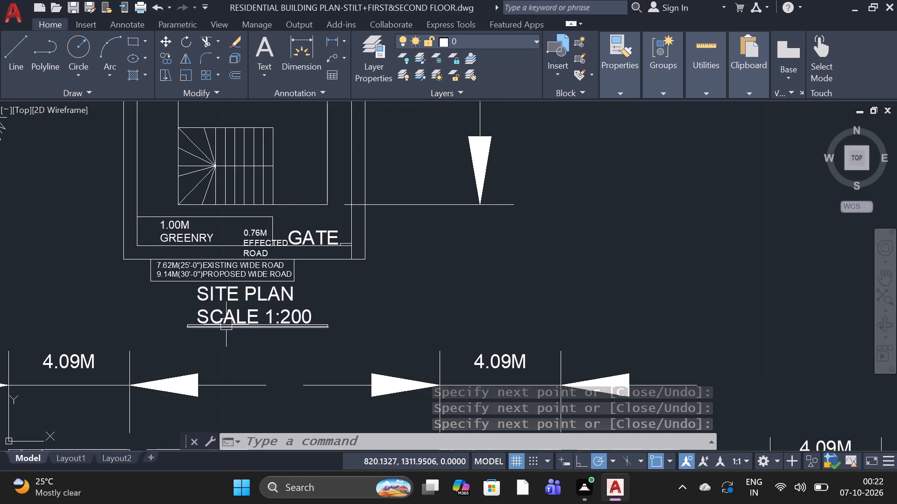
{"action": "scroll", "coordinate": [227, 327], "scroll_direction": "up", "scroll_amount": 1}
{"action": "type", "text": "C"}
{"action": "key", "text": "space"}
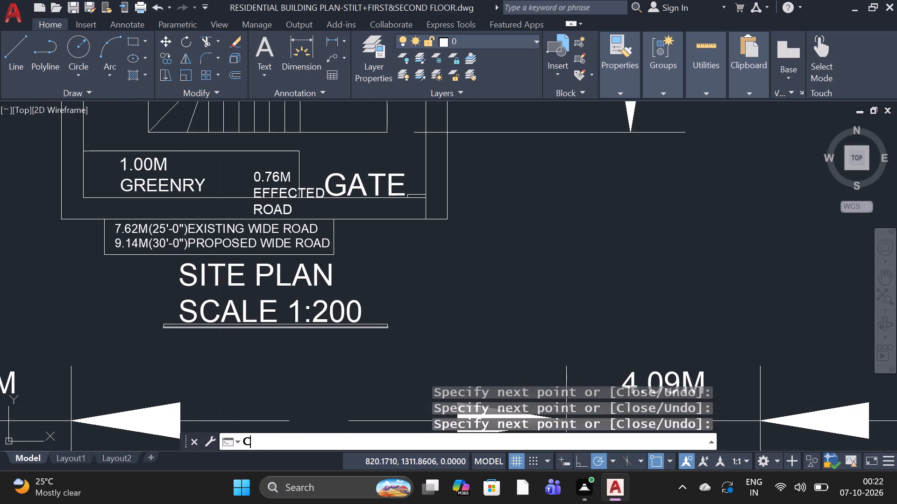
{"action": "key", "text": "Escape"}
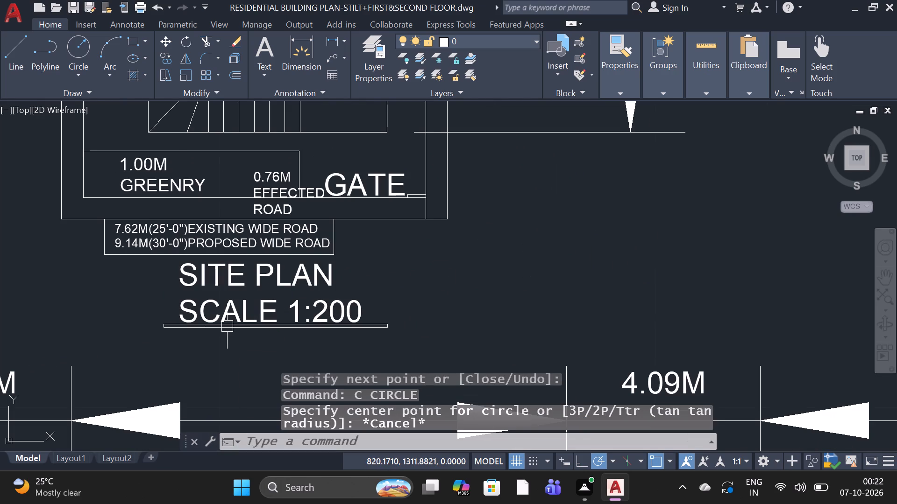
Copy the lines of the thin underline from beneath SCALE 1:200 to just beneath SITE PLAN.
{"action": "type", "text": "CO"}
{"action": "key", "text": "space"}
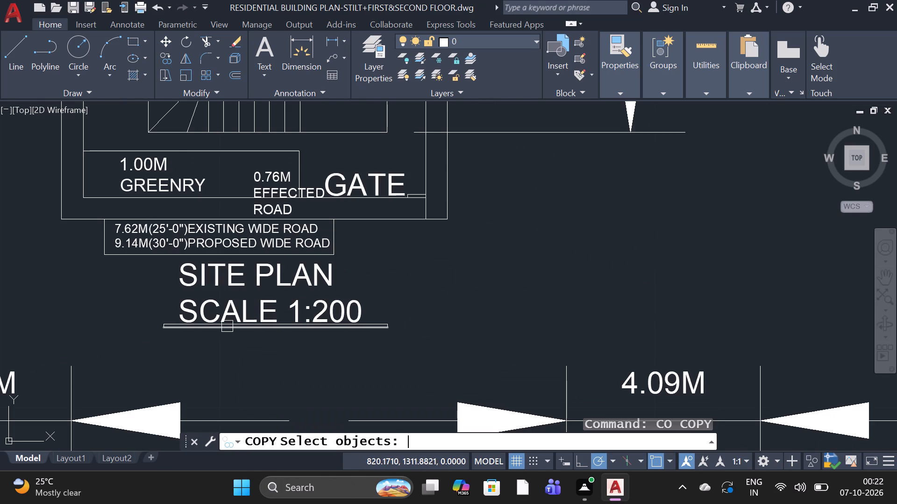
{"action": "scroll", "coordinate": [227, 327], "scroll_direction": "up", "scroll_amount": 4}
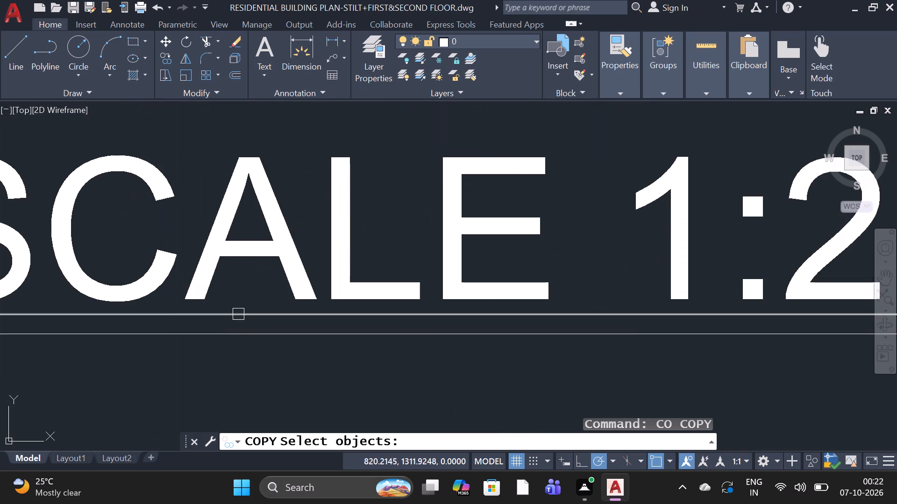
{"action": "scroll", "coordinate": [249, 334], "scroll_direction": "down", "scroll_amount": 2}
{"action": "left_click", "coordinate": [707, 305]}
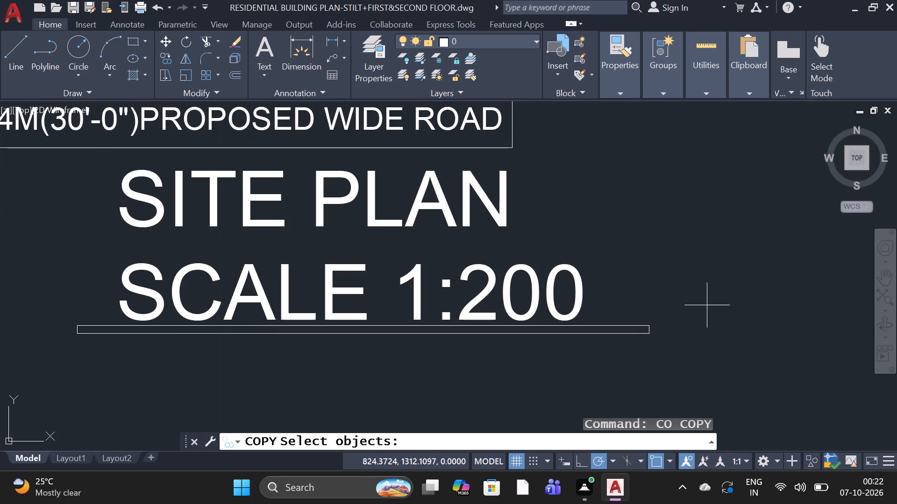
{"action": "left_click", "coordinate": [584, 377]}
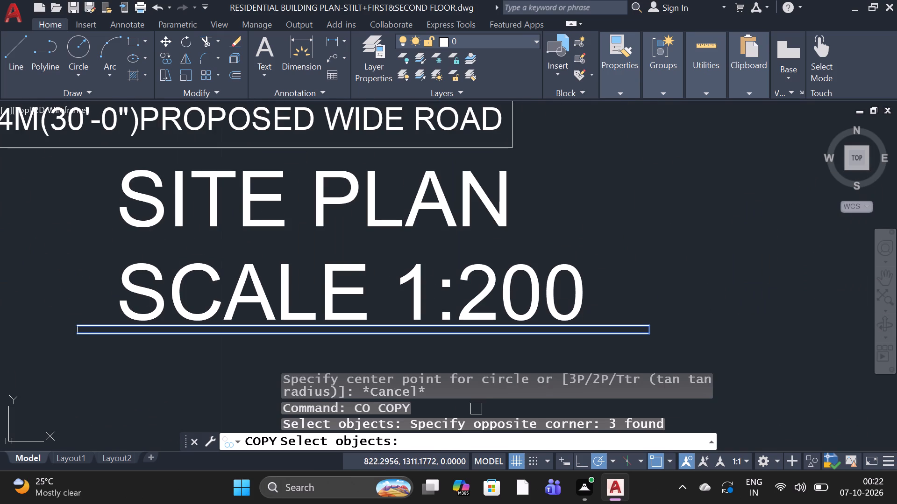
{"action": "key", "text": "space"}
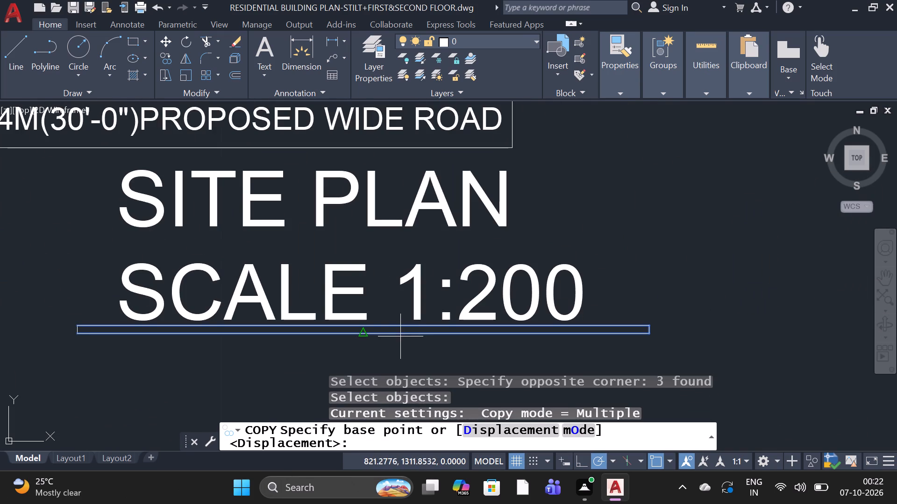
{"action": "left_click", "coordinate": [400, 336]}
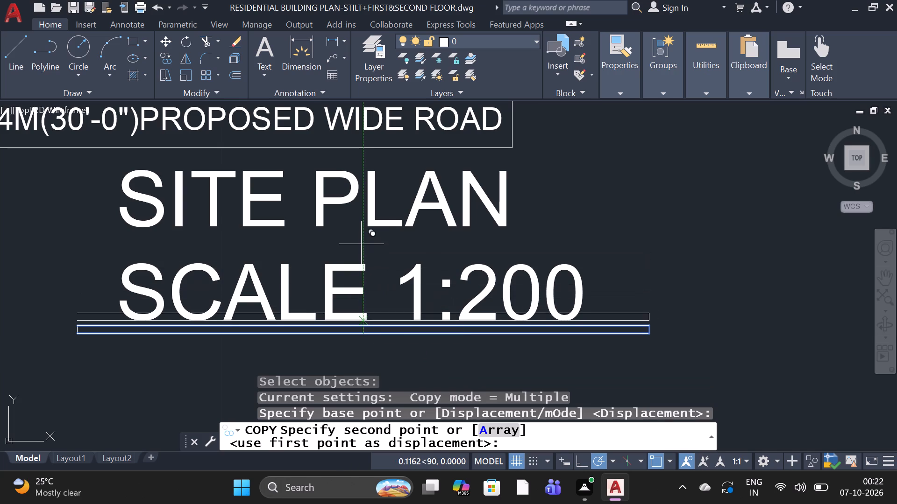
{"action": "left_click", "coordinate": [330, 235]}
{"action": "key", "text": "space"}
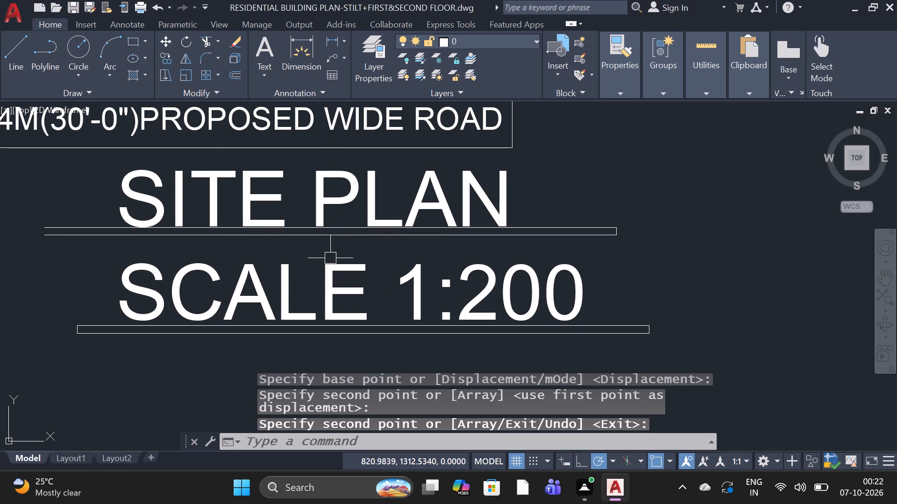
Close the open left end of the copied SITE PLAN underline with a short vertical line.
{"action": "left_click", "coordinate": [17, 47]}
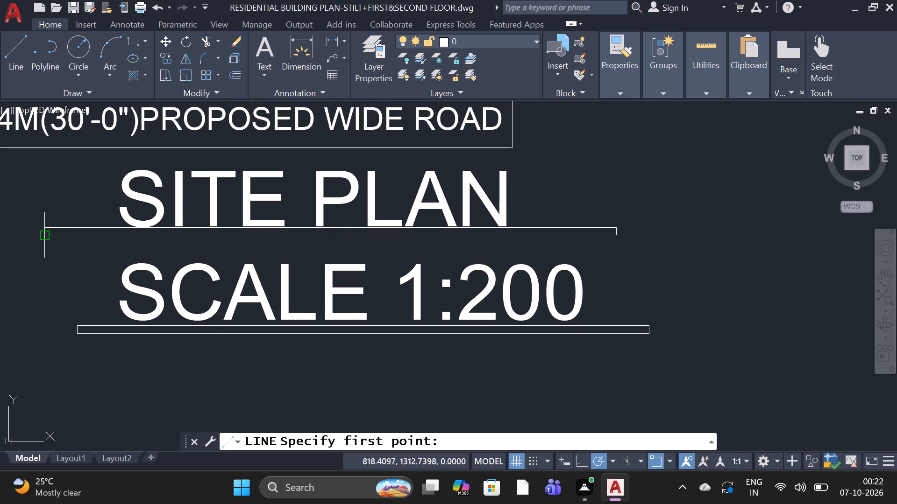
{"action": "left_click", "coordinate": [46, 234]}
{"action": "left_click", "coordinate": [46, 223]}
{"action": "key", "text": "space"}
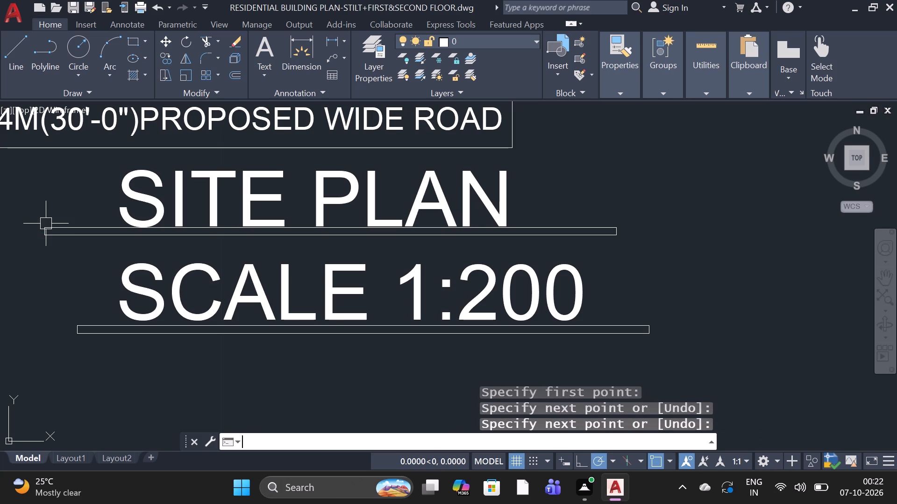
Draw a rectangular sheet border about 92 by 78 units around all the drawings, leaving an empty area to their right.
{"action": "scroll", "coordinate": [69, 242], "scroll_direction": "down", "scroll_amount": 2}
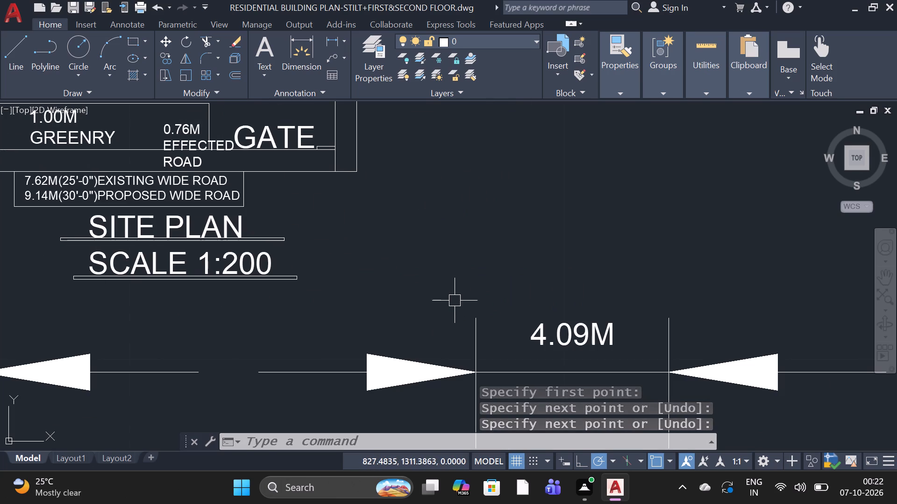
{"action": "scroll", "coordinate": [454, 313], "scroll_direction": "down", "scroll_amount": 4}
{"action": "scroll", "coordinate": [653, 290], "scroll_direction": "up", "scroll_amount": 1}
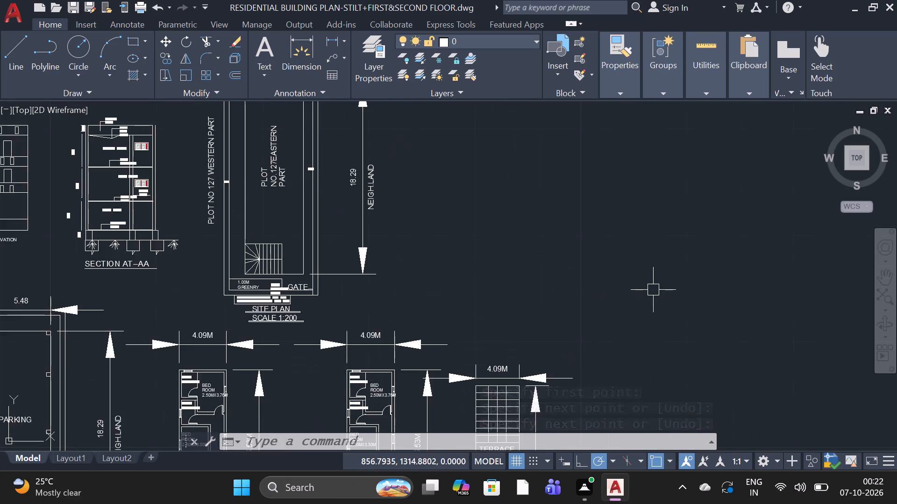
{"action": "scroll", "coordinate": [653, 290], "scroll_direction": "down", "scroll_amount": 1}
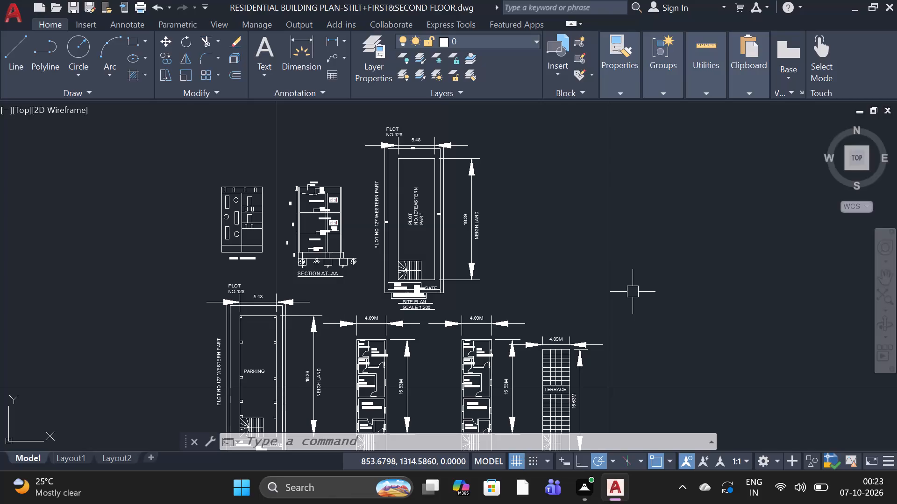
{"action": "left_click", "coordinate": [130, 39]}
{"action": "scroll", "coordinate": [400, 270], "scroll_direction": "down", "scroll_amount": 2}
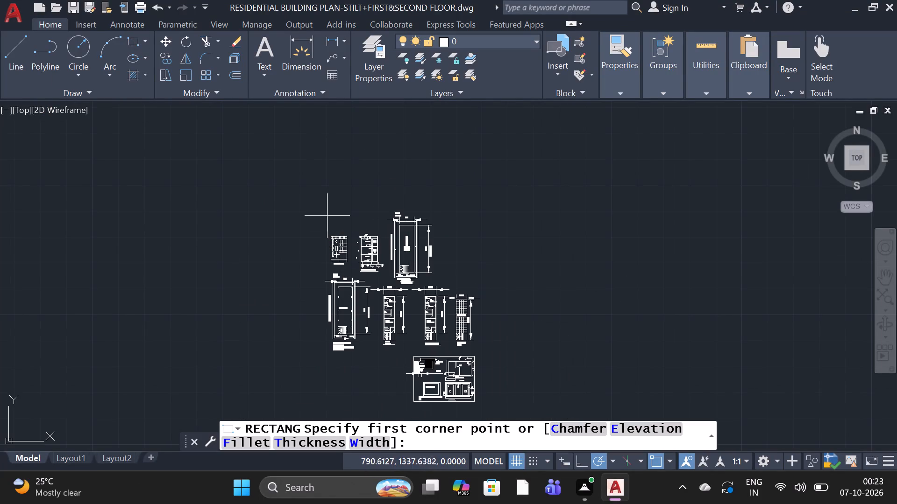
{"action": "left_click", "coordinate": [323, 207]}
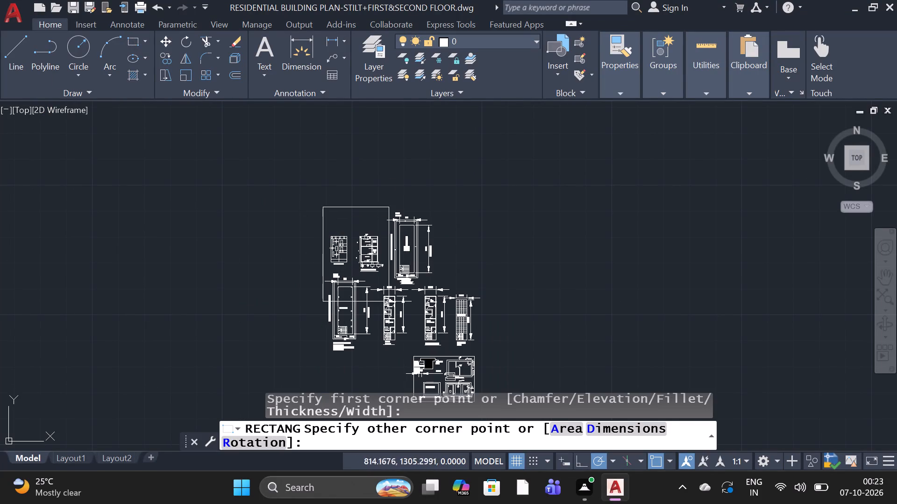
{"action": "scroll", "coordinate": [543, 319], "scroll_direction": "down", "scroll_amount": 1}
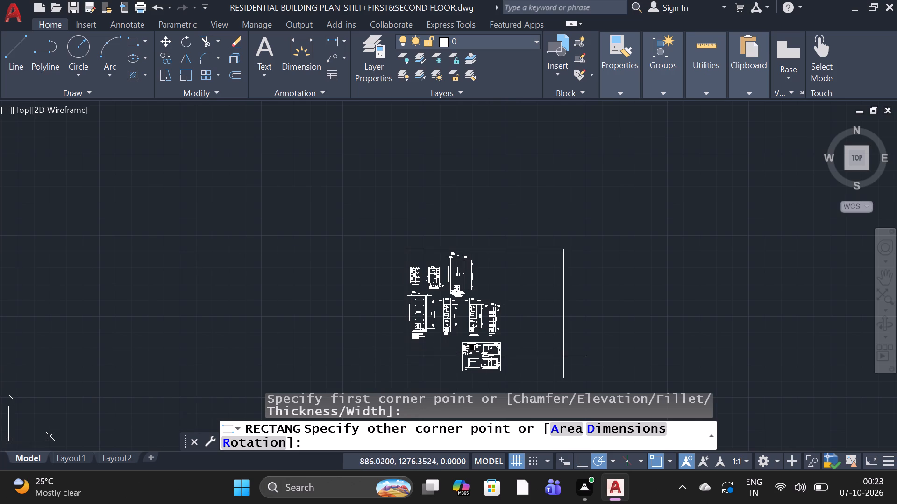
{"action": "scroll", "coordinate": [581, 385], "scroll_direction": "up", "scroll_amount": 3}
{"action": "scroll", "coordinate": [582, 383], "scroll_direction": "down", "scroll_amount": 2}
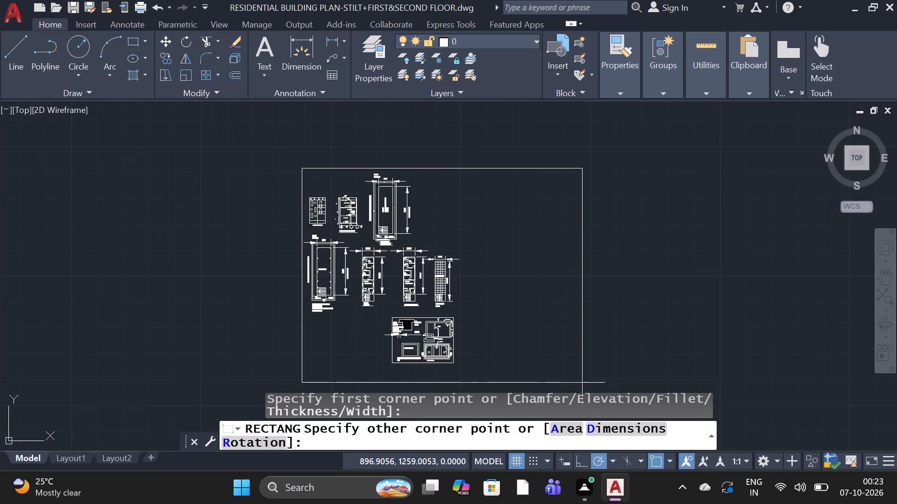
{"action": "scroll", "coordinate": [582, 383], "scroll_direction": "up", "scroll_amount": 1}
{"action": "scroll", "coordinate": [582, 383], "scroll_direction": "down", "scroll_amount": 1}
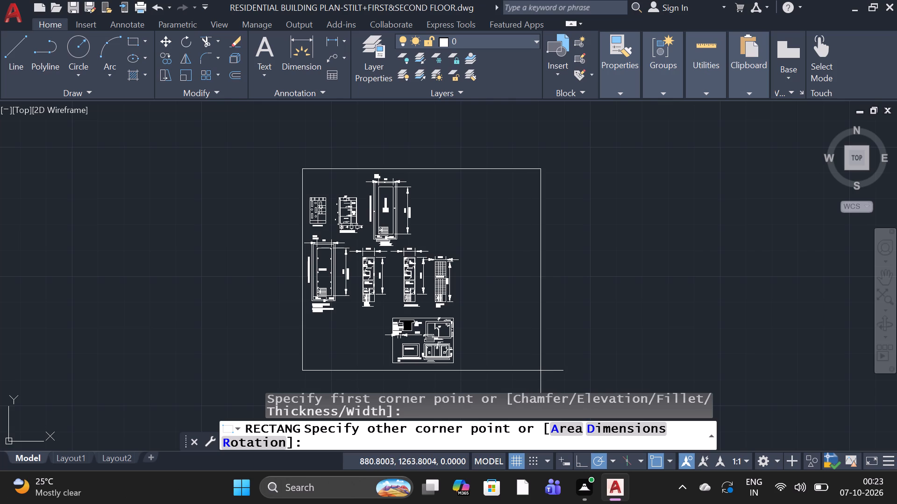
{"action": "left_click", "coordinate": [541, 371]}
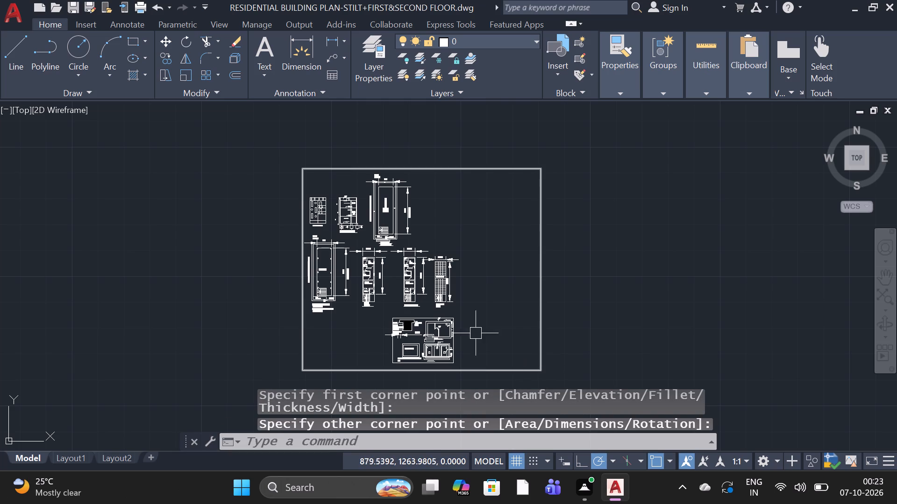
Draw a vertical line between the border's top and bottom edges, about 16.4 units right of the top edge's midpoint.
{"action": "left_click", "coordinate": [20, 69]}
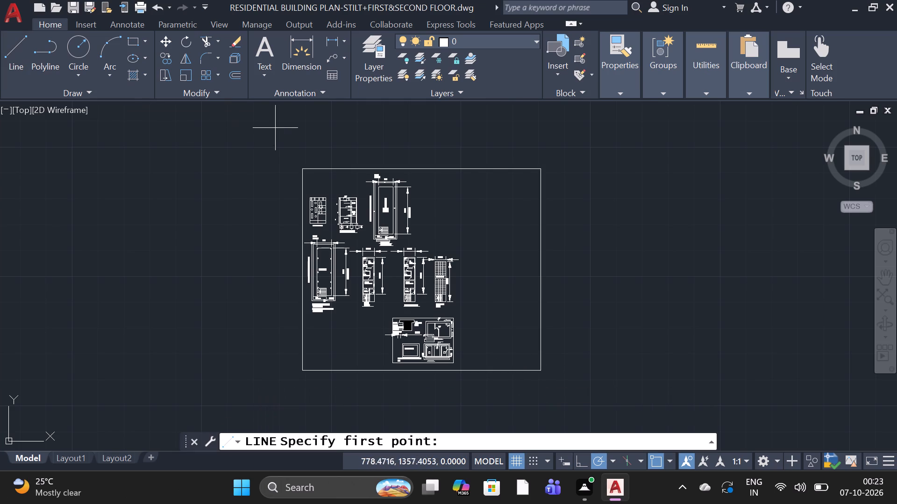
{"action": "left_click", "coordinate": [464, 175]}
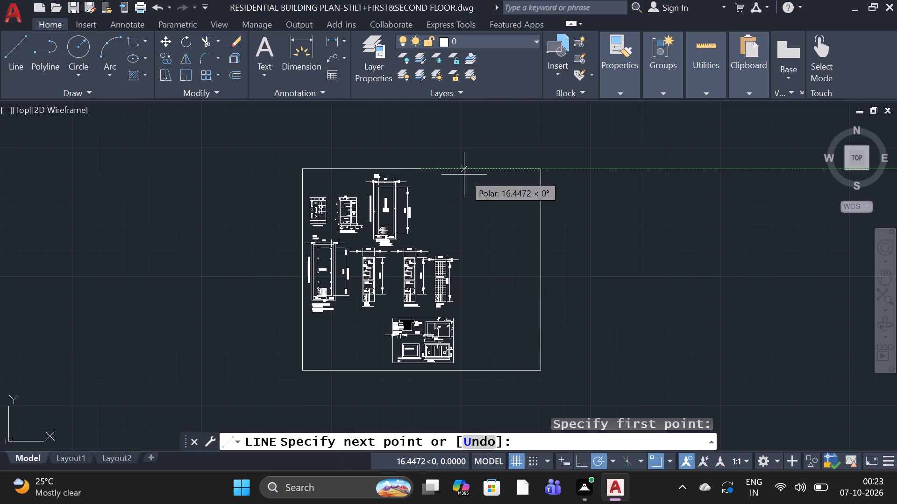
{"action": "left_click", "coordinate": [464, 175]}
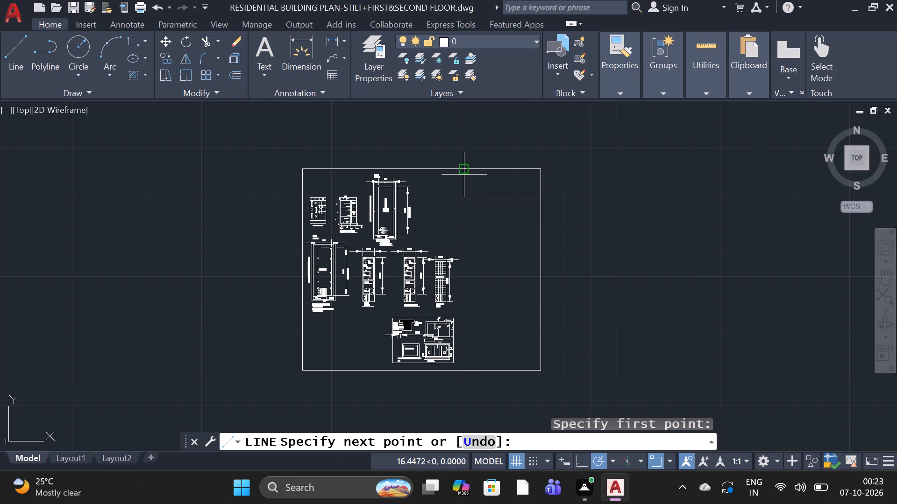
{"action": "left_click", "coordinate": [464, 368]}
{"action": "key", "text": "space"}
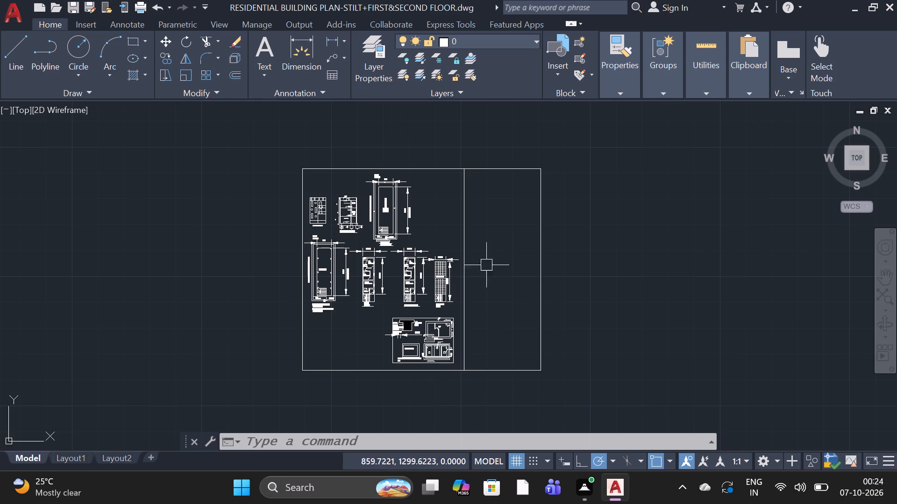
Draw one continuous line forming two full-width horizontal dividers in the empty side column, about 19 and 35 units below the border's top edge.
{"action": "left_click", "coordinate": [18, 53]}
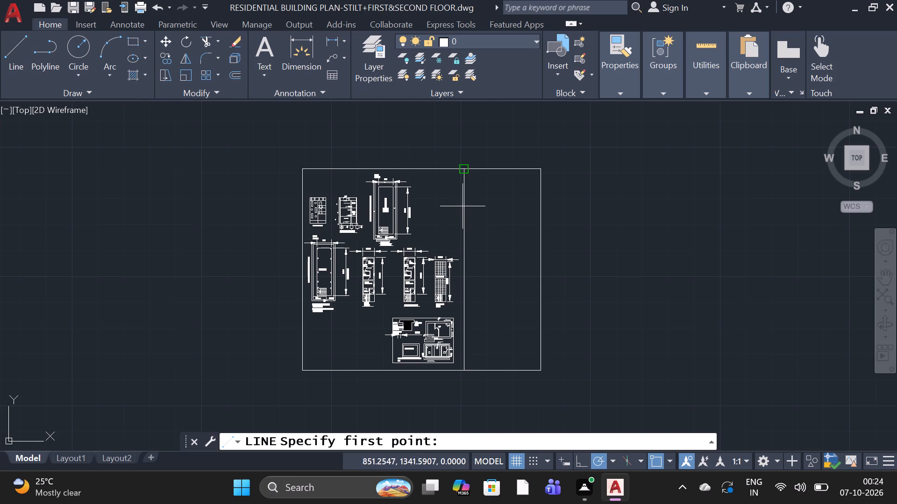
{"action": "left_click", "coordinate": [463, 206]}
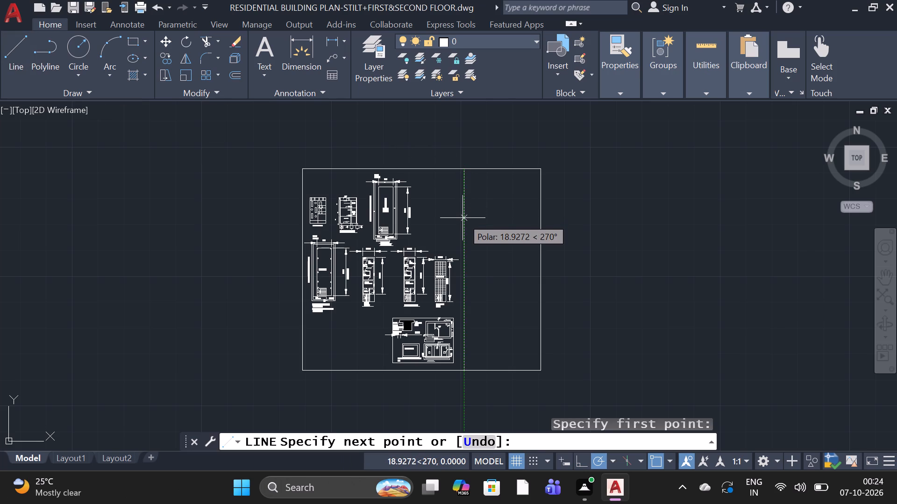
{"action": "left_click", "coordinate": [464, 218]}
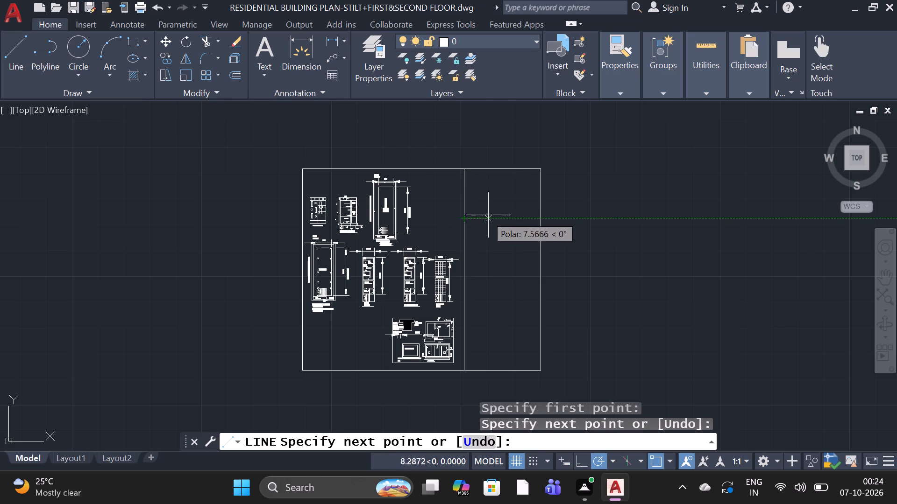
{"action": "left_click", "coordinate": [536, 216]}
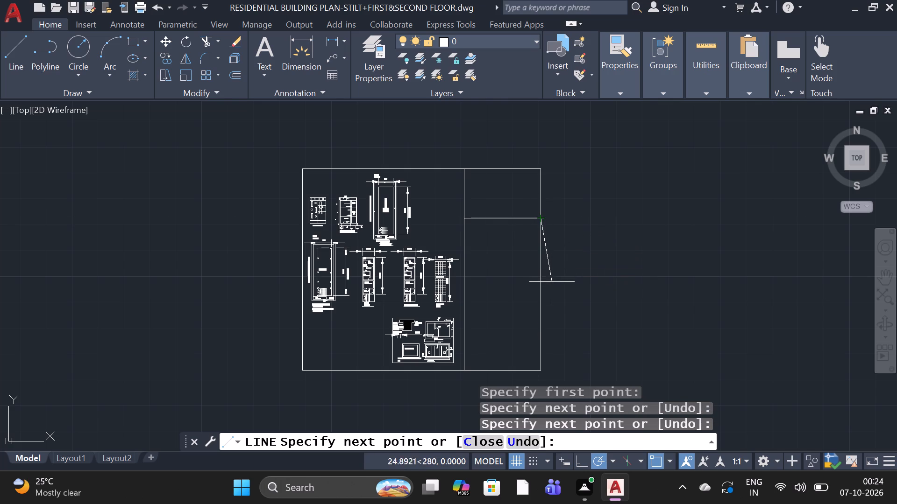
{"action": "left_click", "coordinate": [541, 260]}
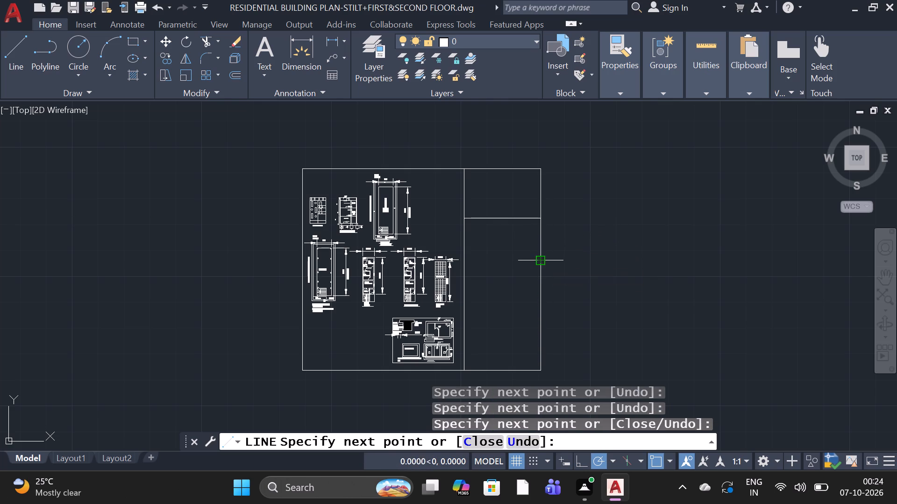
{"action": "left_click", "coordinate": [465, 262]}
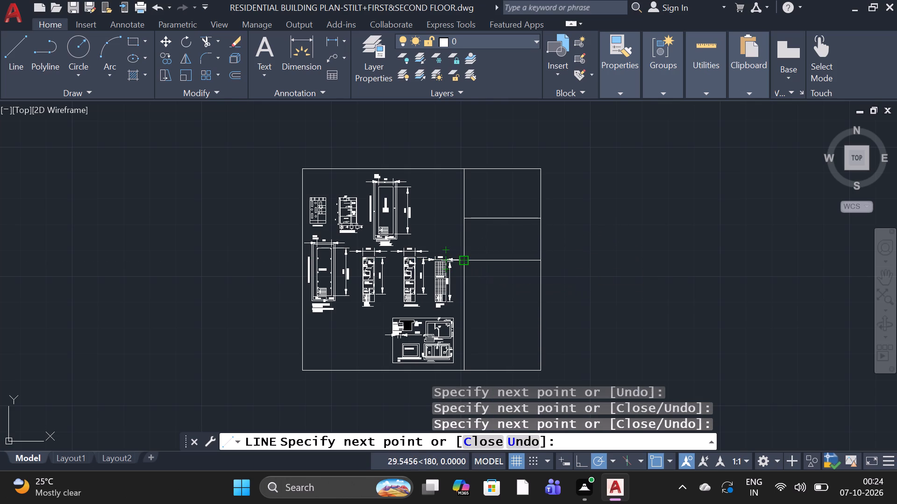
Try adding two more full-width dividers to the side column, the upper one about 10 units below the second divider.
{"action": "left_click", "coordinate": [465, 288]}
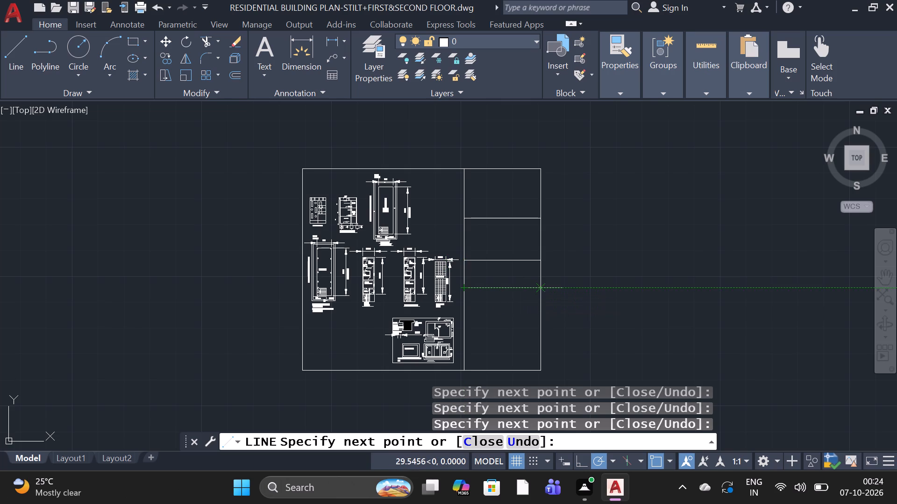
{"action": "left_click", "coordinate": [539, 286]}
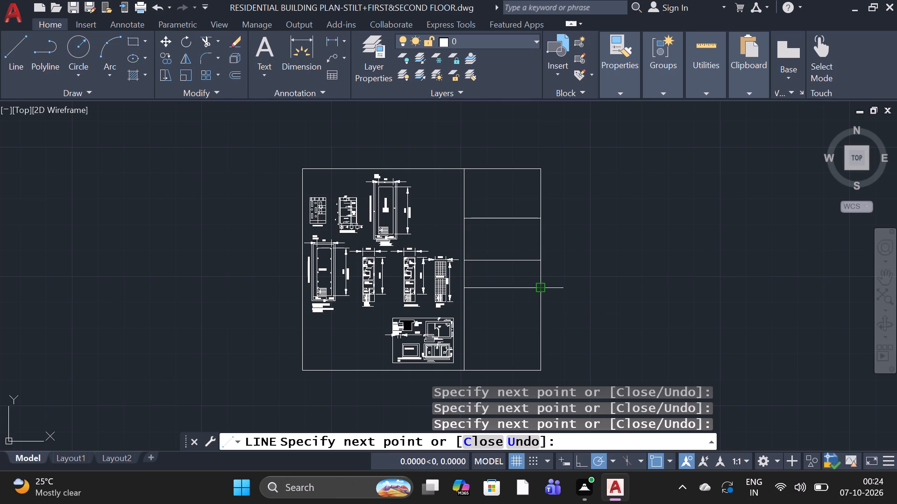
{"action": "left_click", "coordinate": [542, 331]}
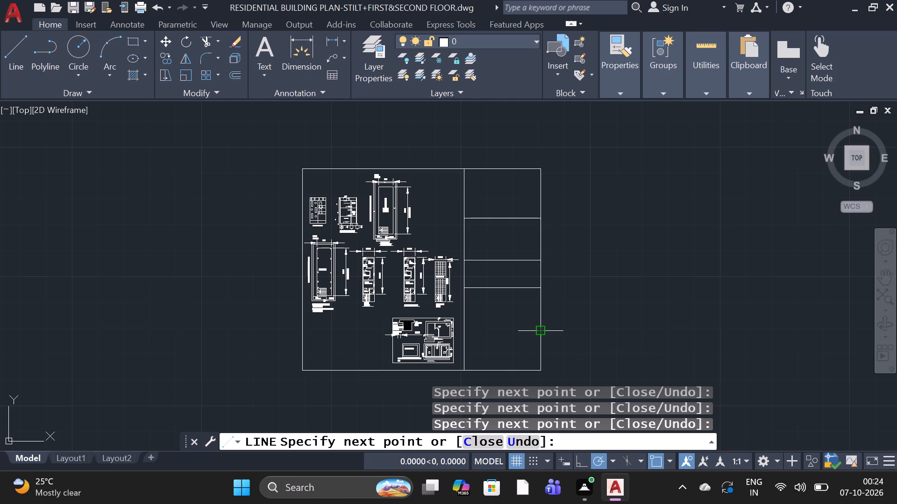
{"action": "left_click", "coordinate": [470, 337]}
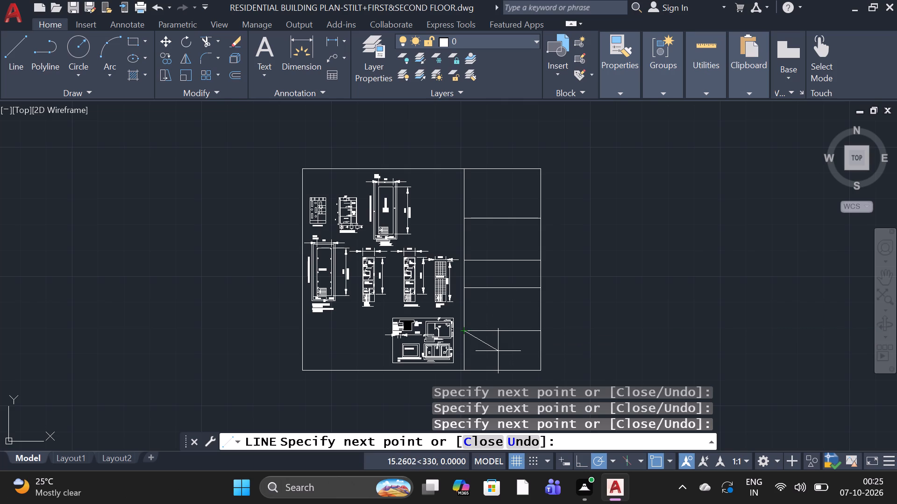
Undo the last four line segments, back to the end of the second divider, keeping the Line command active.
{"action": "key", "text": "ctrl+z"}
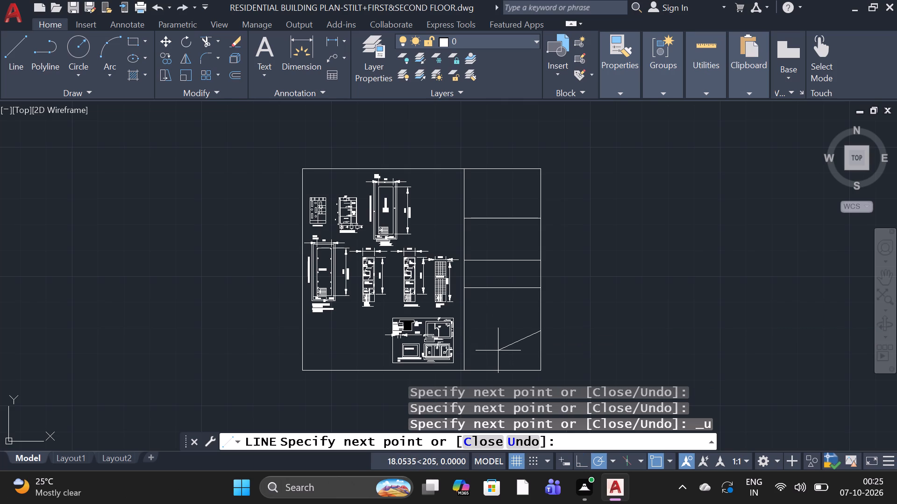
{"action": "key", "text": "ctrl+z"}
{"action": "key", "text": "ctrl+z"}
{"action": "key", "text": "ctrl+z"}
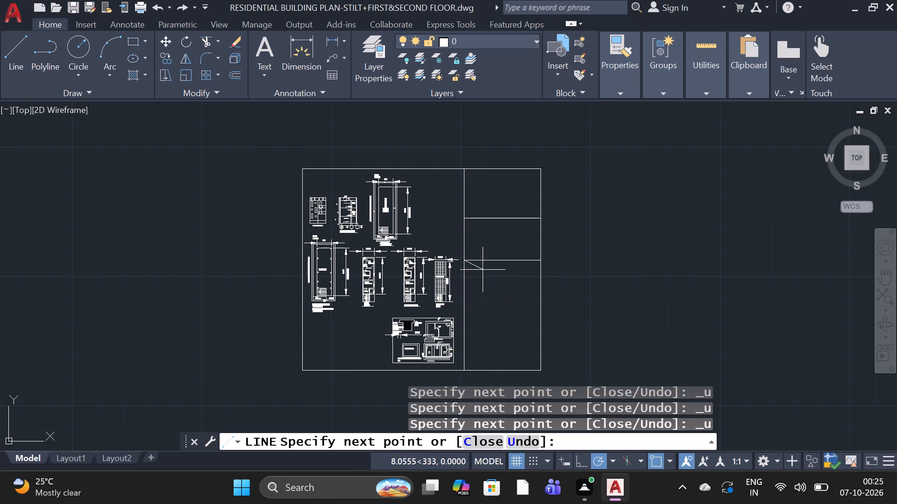
Draw three more full-width dividers below the second one, at successive spacings of about 9, 16 and 7 units, and end the line.
{"action": "left_click", "coordinate": [467, 283]}
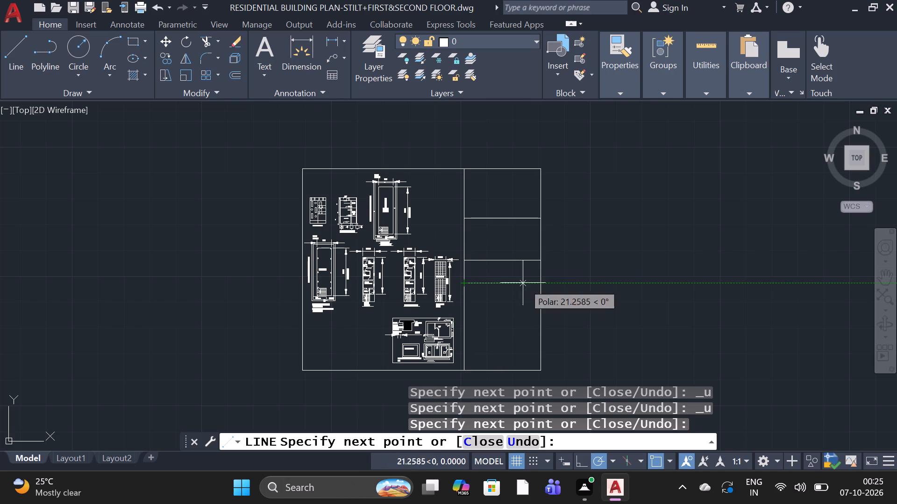
{"action": "left_click", "coordinate": [538, 284]}
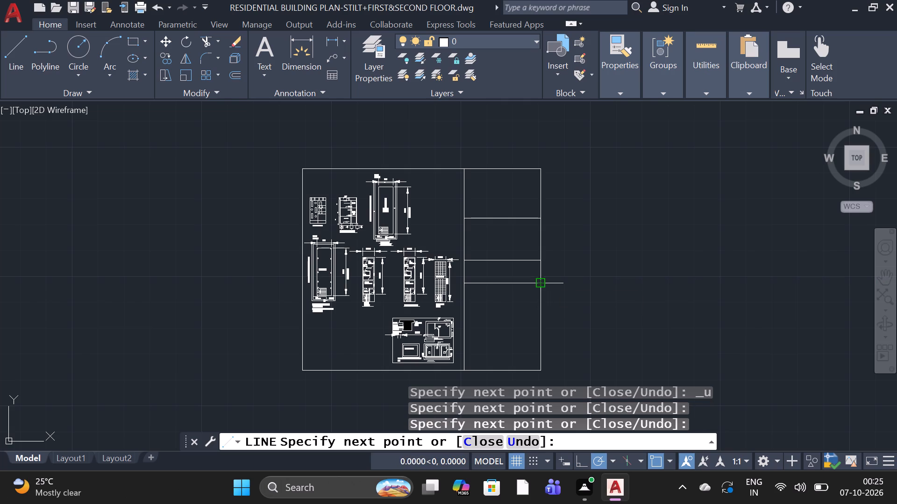
{"action": "left_click", "coordinate": [543, 326]}
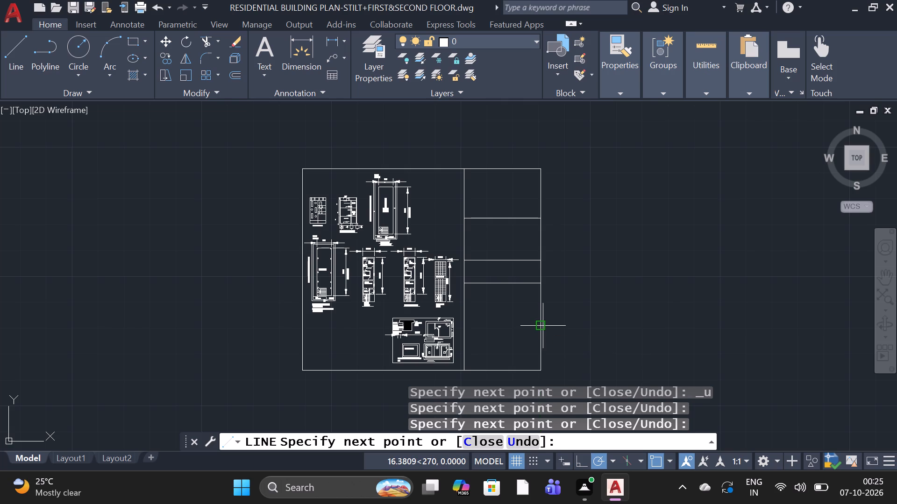
{"action": "left_click", "coordinate": [467, 326]}
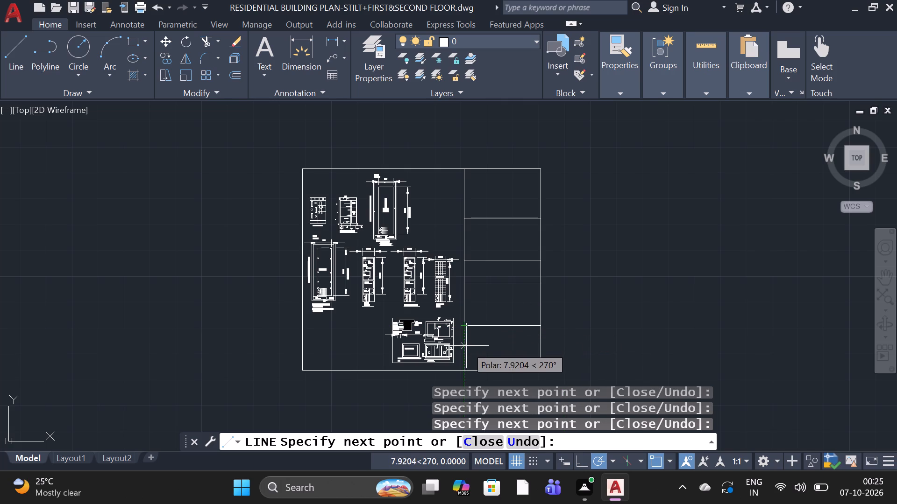
{"action": "left_click", "coordinate": [467, 344]}
{"action": "left_click", "coordinate": [541, 343]}
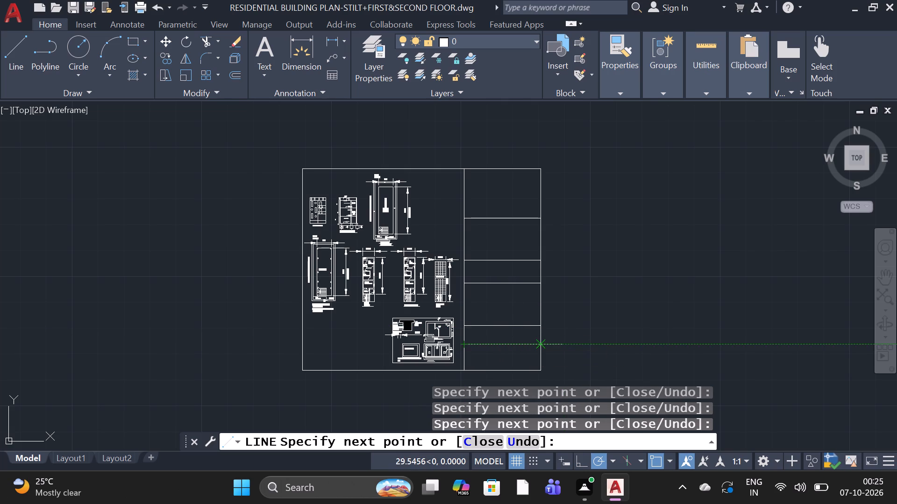
{"action": "key", "text": "space"}
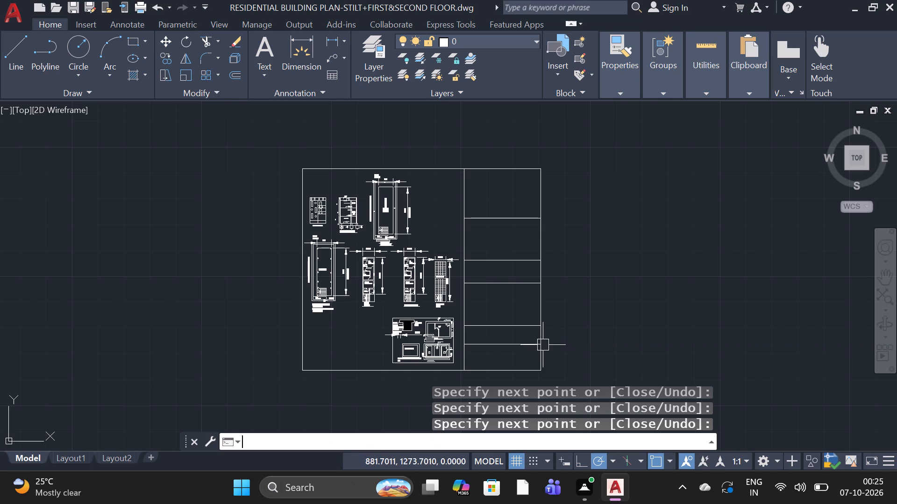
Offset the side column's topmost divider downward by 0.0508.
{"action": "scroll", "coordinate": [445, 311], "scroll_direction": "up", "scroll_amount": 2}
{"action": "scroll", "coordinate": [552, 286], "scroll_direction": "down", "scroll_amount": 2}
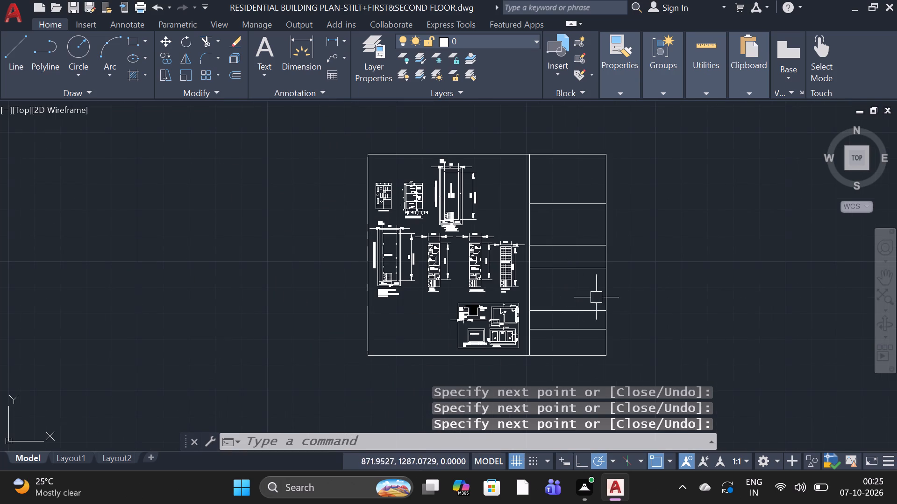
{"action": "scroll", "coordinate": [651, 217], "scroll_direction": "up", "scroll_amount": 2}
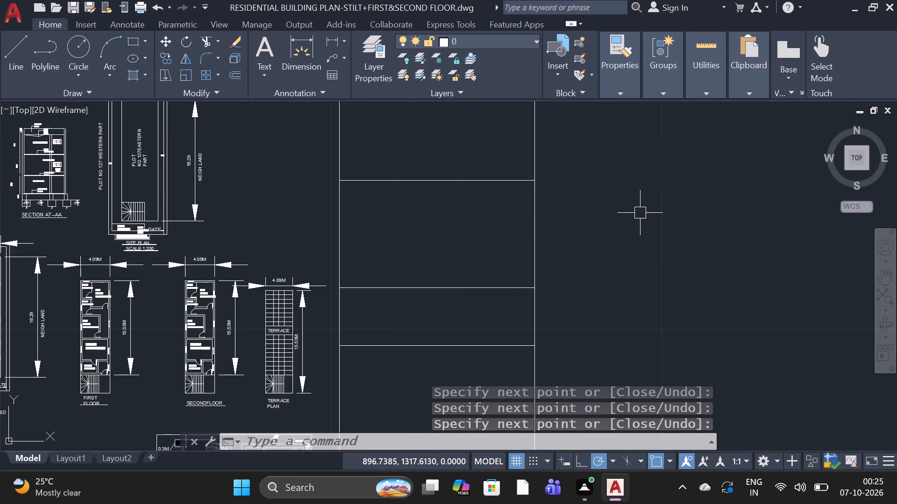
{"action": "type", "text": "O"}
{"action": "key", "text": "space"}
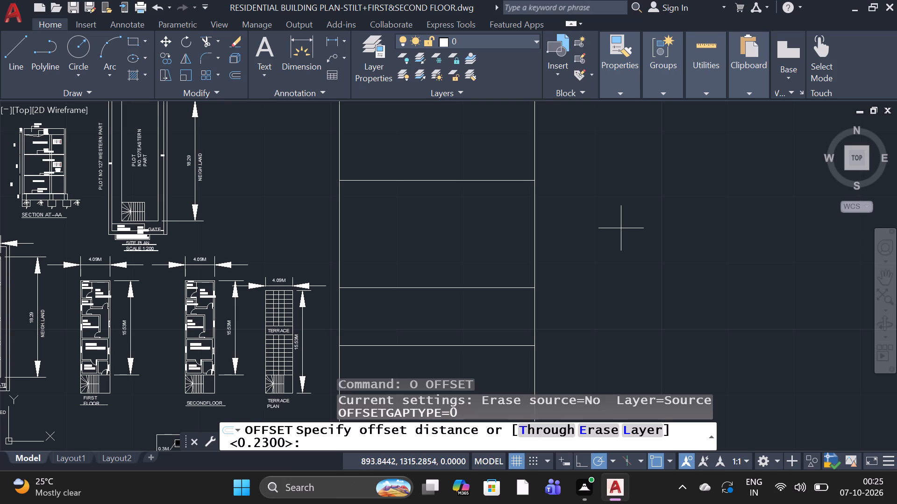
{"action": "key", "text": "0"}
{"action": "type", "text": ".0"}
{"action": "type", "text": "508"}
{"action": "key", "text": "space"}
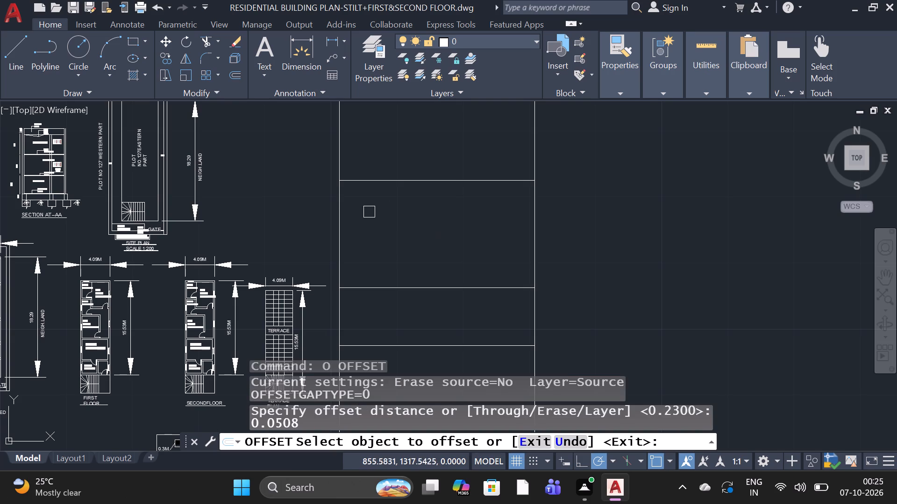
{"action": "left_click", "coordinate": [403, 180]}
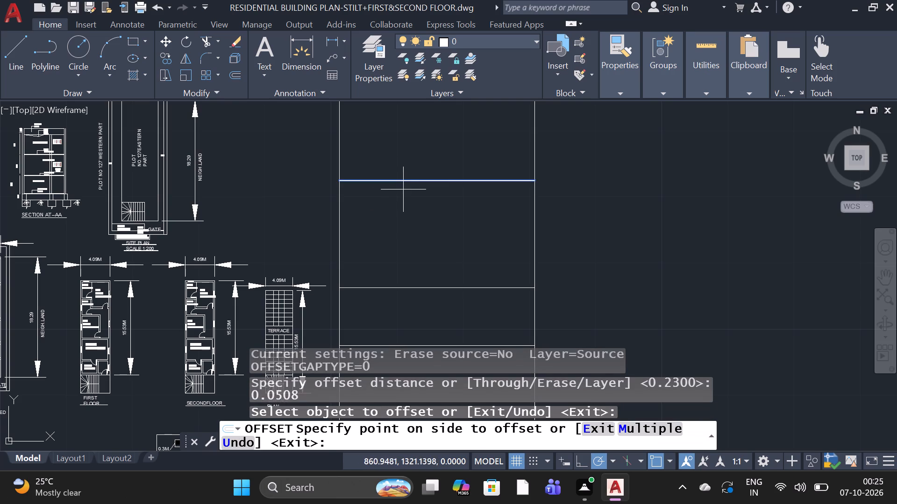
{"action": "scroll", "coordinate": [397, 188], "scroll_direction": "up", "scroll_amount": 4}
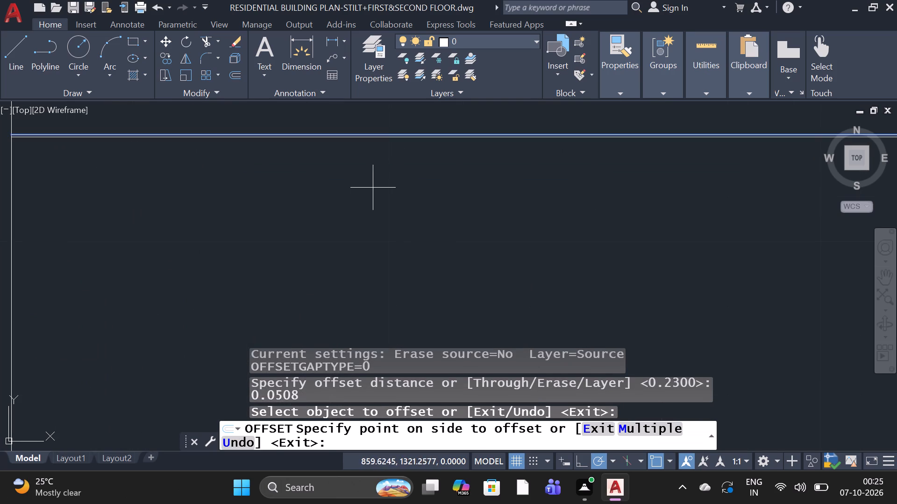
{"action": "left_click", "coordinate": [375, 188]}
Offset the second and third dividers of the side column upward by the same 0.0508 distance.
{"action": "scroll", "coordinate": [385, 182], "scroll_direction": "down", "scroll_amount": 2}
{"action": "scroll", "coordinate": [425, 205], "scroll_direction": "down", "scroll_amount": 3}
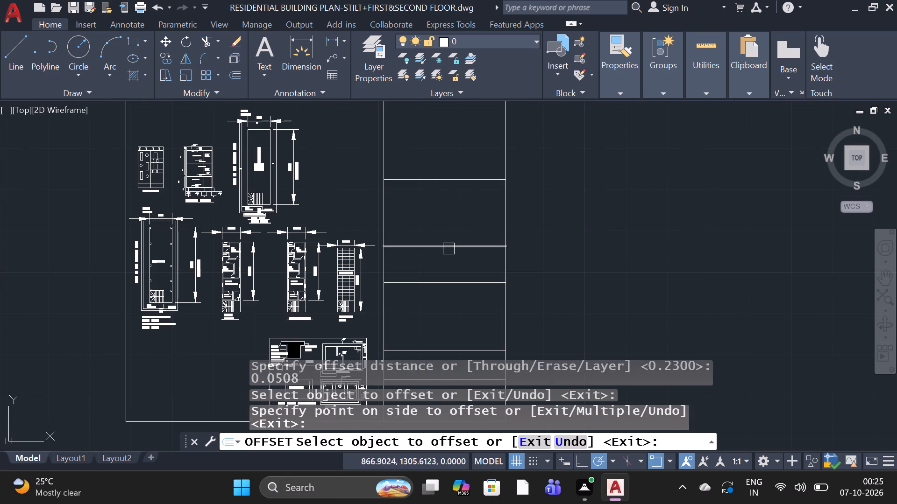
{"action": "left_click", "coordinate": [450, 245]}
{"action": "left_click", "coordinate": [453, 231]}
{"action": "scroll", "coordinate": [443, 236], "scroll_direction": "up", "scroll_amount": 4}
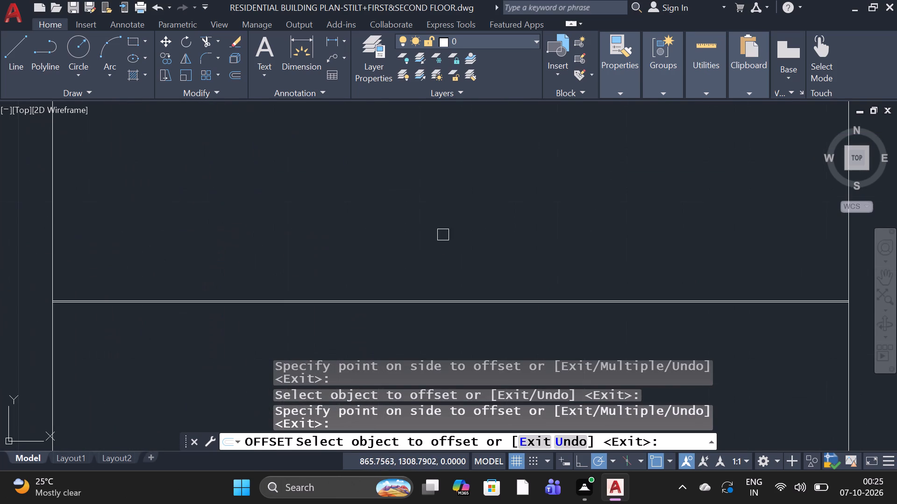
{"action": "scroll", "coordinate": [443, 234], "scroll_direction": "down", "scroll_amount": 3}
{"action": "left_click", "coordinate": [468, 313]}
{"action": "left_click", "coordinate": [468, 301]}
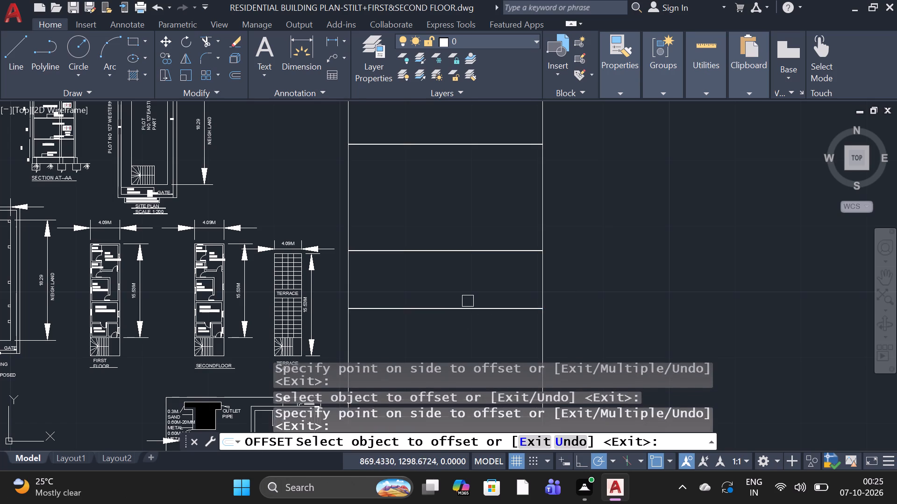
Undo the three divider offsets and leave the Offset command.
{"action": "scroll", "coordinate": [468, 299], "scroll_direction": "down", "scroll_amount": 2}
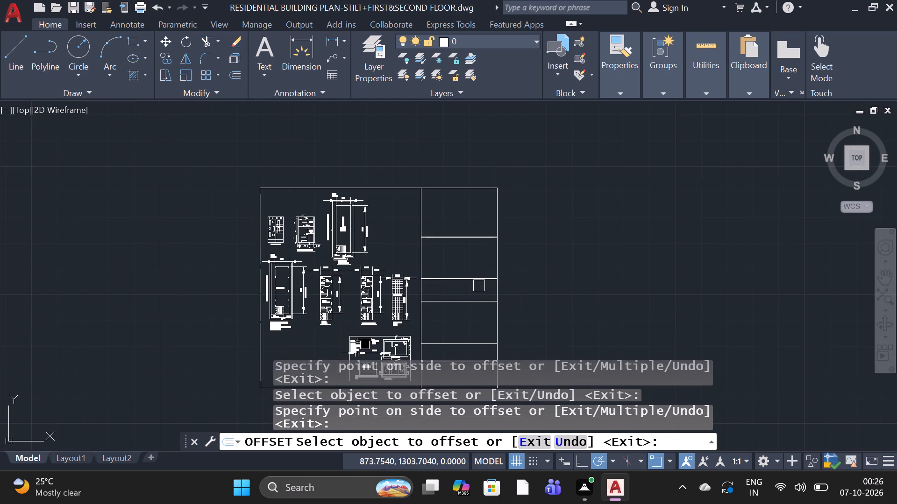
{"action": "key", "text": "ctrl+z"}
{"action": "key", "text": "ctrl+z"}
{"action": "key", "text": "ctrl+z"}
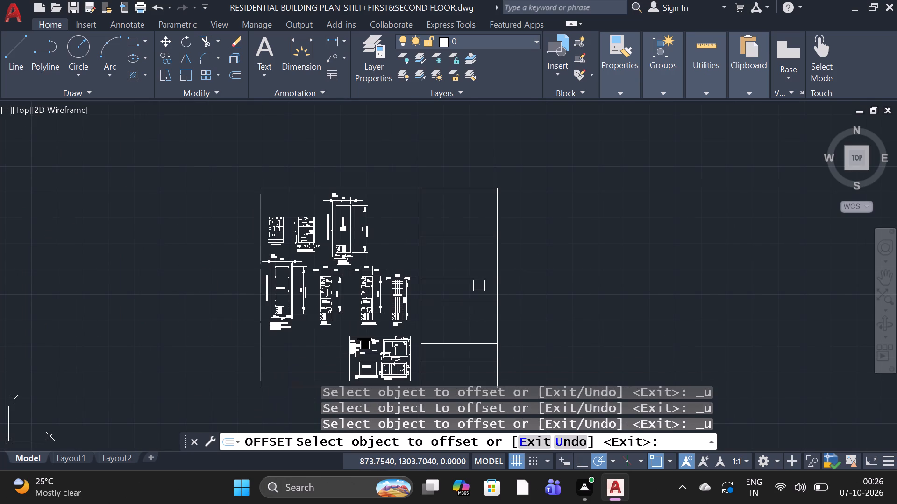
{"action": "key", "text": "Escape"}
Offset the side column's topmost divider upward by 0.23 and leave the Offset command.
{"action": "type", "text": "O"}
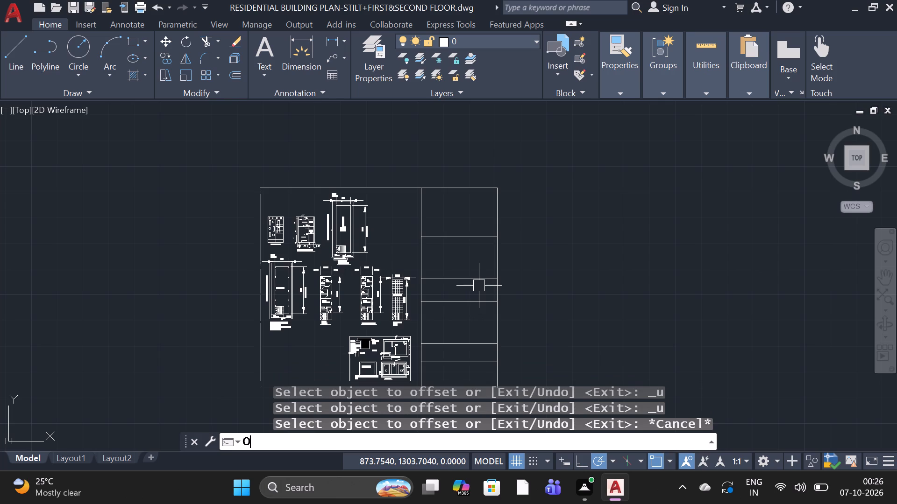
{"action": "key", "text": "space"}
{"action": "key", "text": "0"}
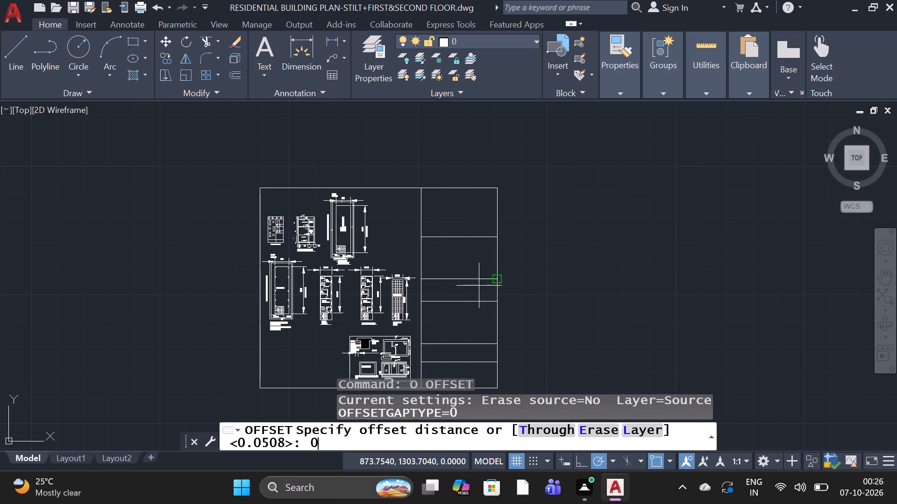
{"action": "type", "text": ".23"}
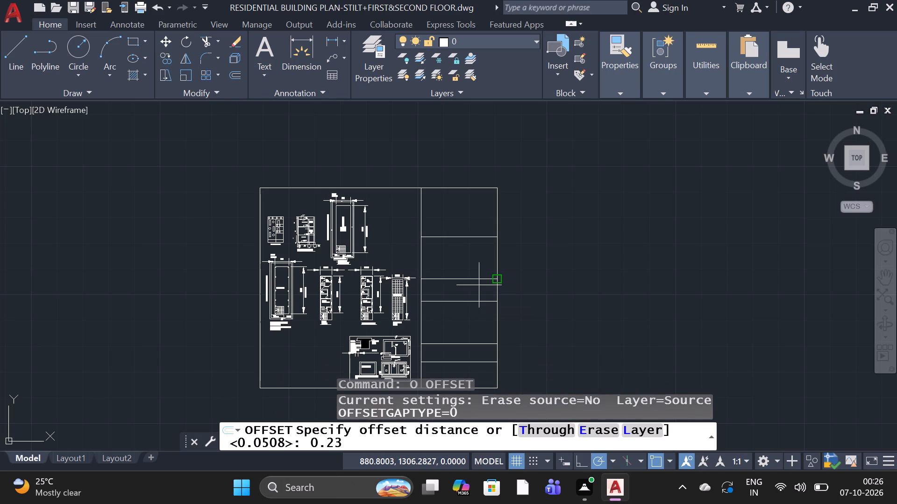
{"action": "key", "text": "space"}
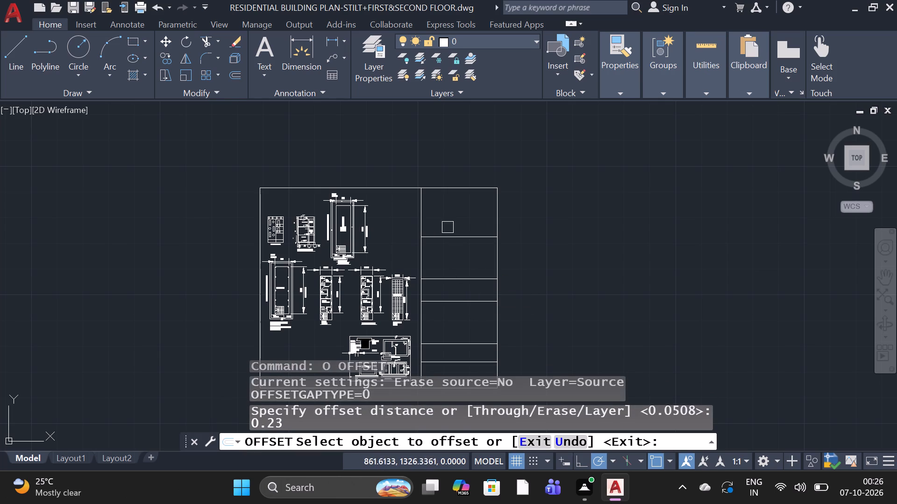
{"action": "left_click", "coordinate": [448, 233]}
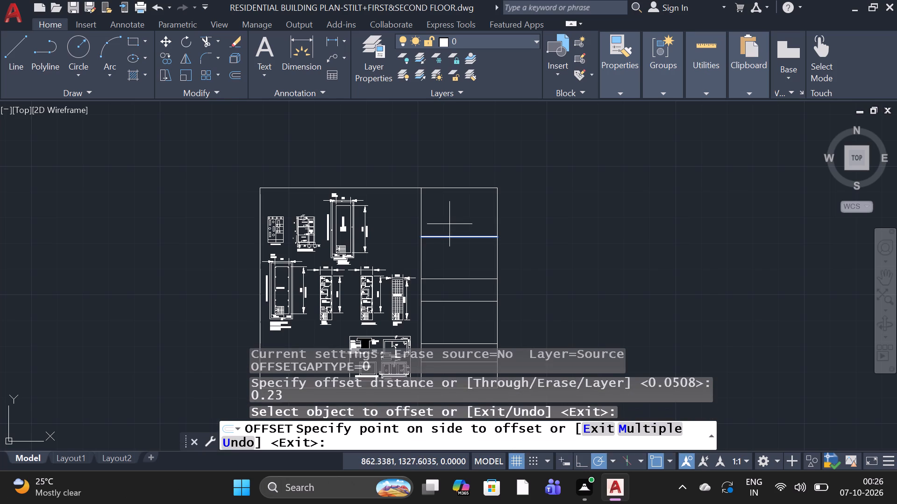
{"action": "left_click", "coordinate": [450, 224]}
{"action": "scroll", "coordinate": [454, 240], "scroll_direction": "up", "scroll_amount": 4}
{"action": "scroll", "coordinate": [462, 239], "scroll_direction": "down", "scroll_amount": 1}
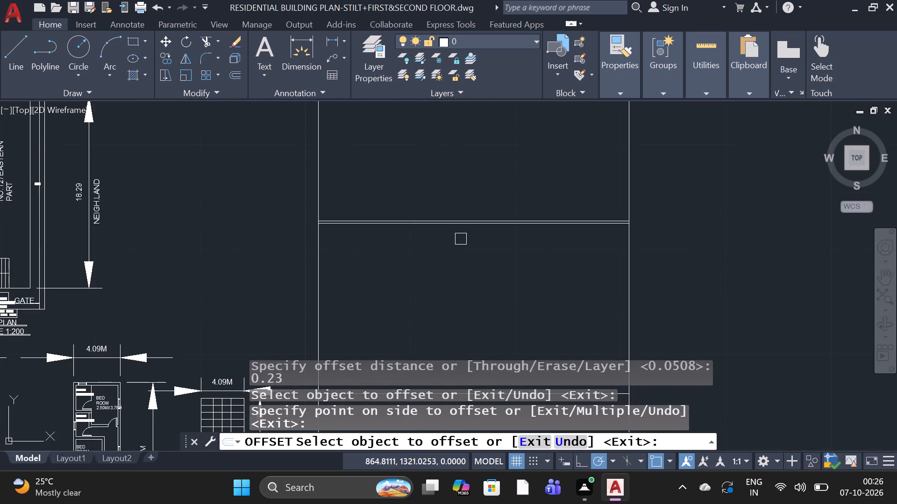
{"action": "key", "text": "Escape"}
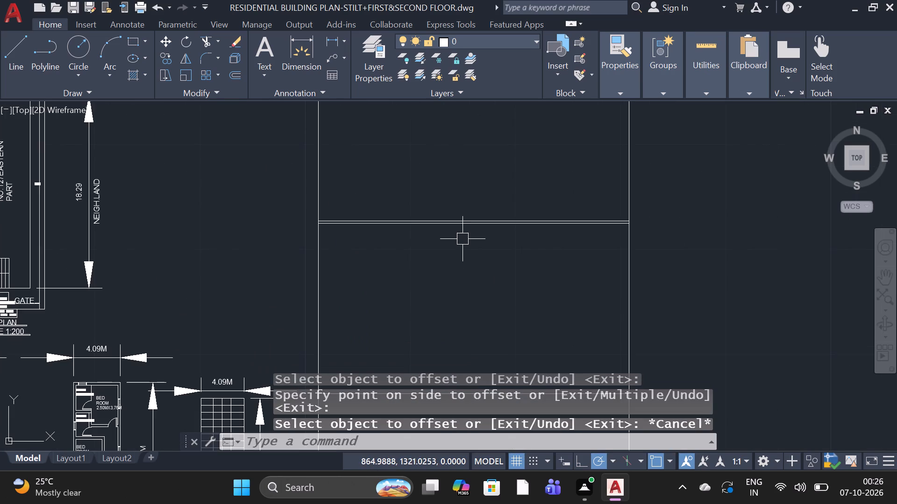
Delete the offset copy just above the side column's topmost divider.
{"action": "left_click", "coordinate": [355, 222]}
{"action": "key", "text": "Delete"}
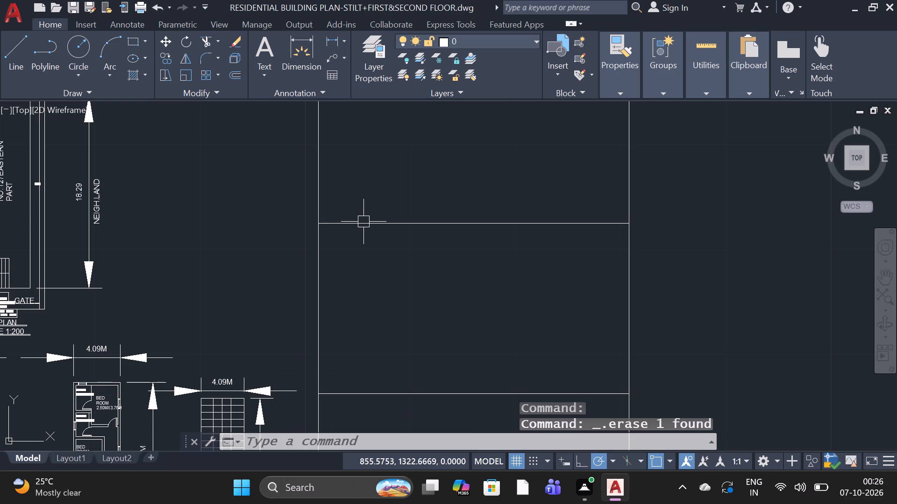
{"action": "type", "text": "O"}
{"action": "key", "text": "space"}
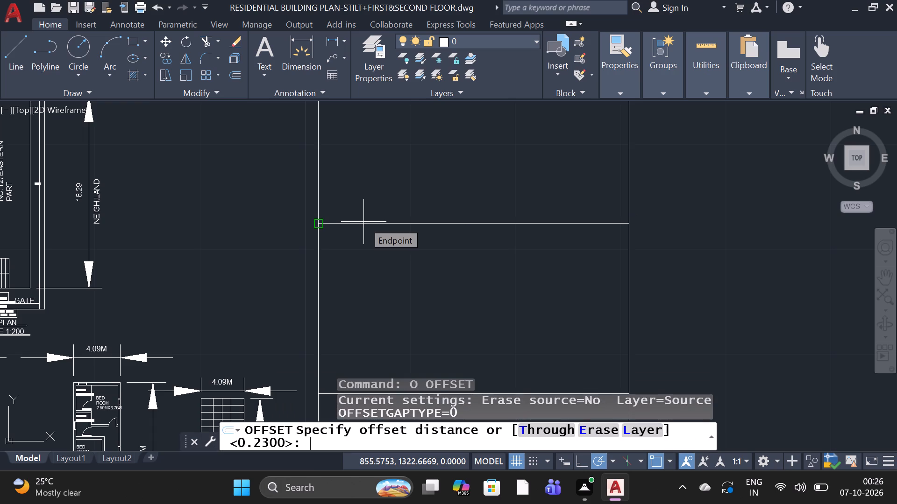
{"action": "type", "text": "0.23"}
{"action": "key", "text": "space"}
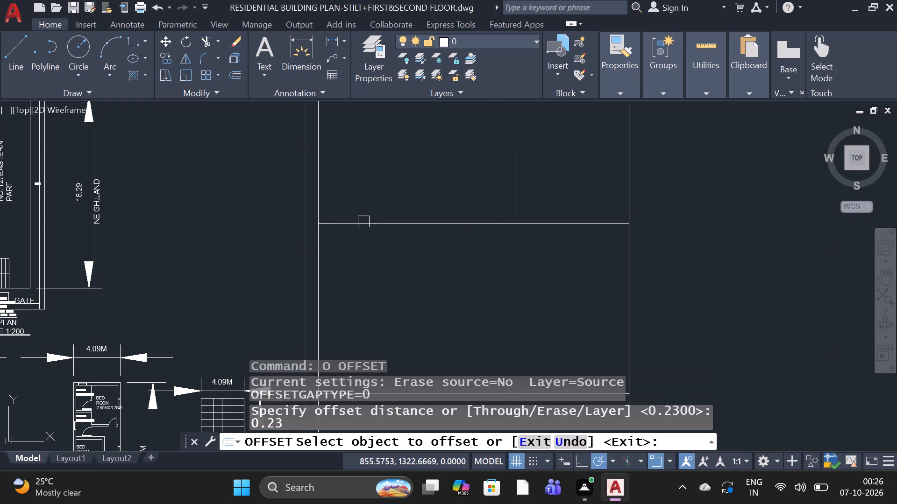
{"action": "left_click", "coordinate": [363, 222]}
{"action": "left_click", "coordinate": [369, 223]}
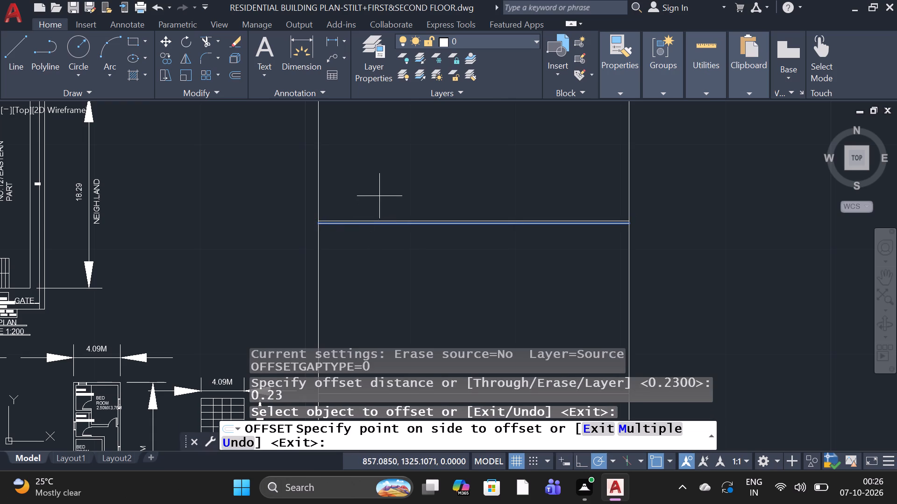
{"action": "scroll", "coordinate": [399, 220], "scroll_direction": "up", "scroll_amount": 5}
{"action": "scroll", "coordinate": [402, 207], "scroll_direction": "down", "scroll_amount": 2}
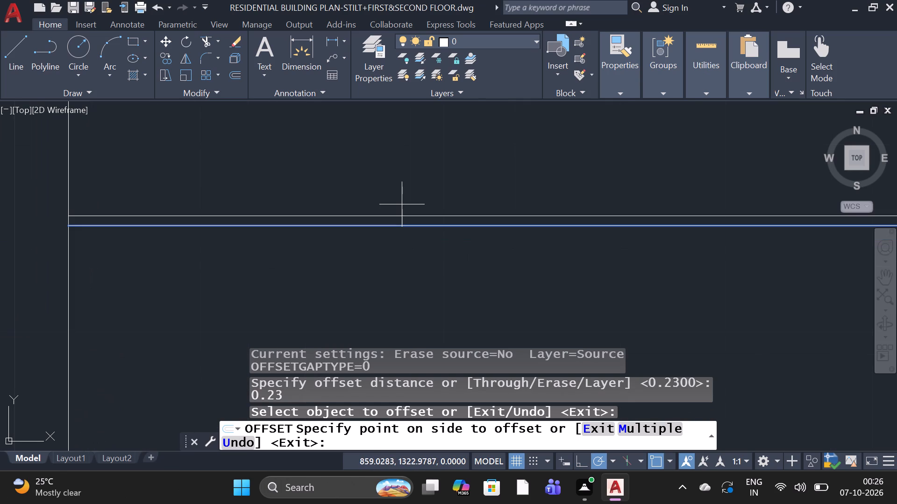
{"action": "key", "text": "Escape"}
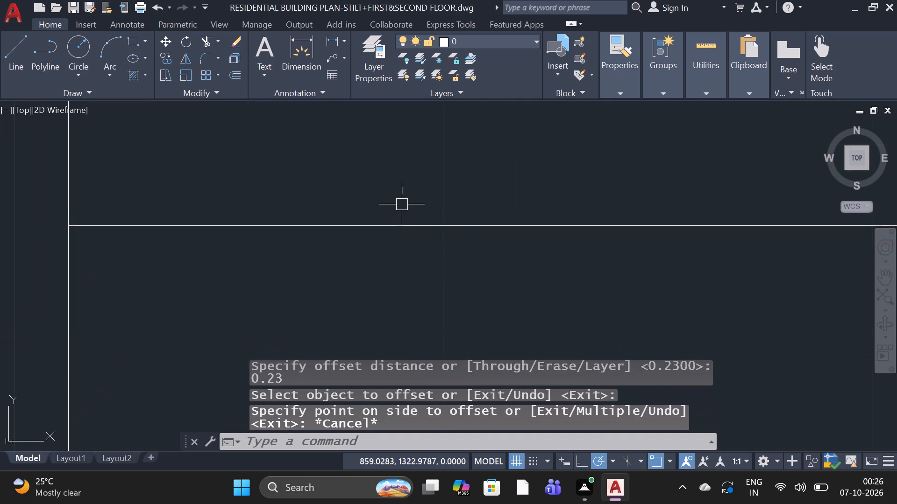
Offset the side column's topmost divider upward twice with the Through option, about 0.8 and about 3 units above it.
{"action": "type", "text": "O"}
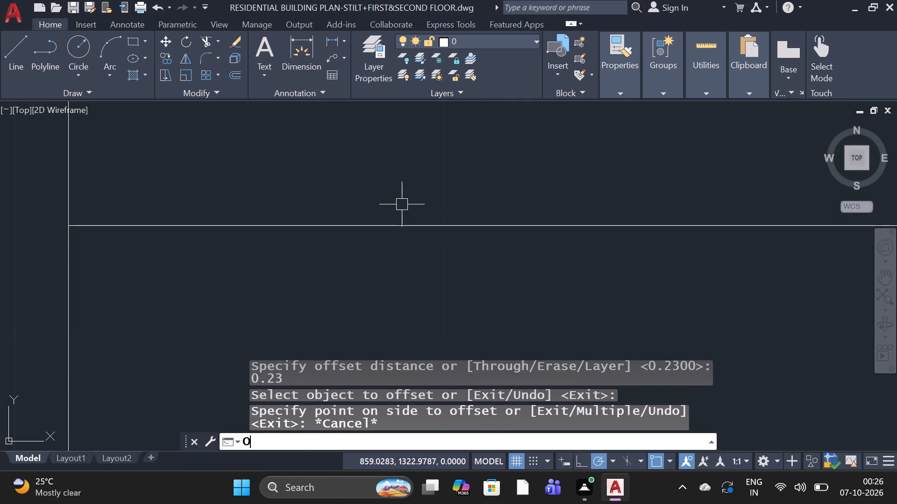
{"action": "key", "text": "space"}
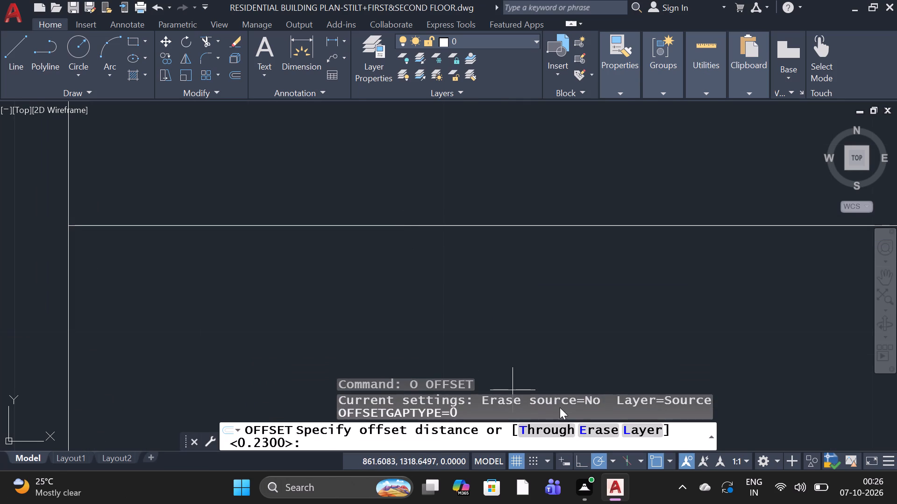
{"action": "left_click", "coordinate": [562, 430]}
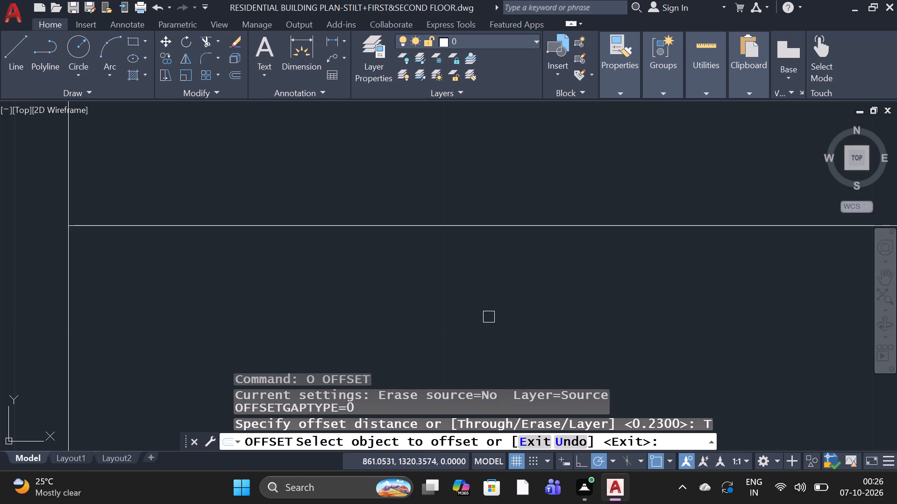
{"action": "left_click", "coordinate": [509, 229]}
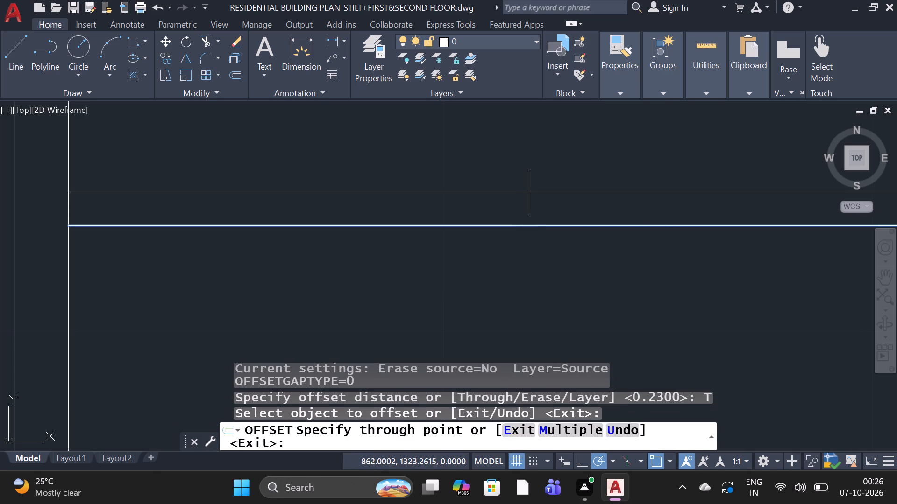
{"action": "left_click", "coordinate": [530, 192]}
{"action": "scroll", "coordinate": [509, 176], "scroll_direction": "down", "scroll_amount": 3}
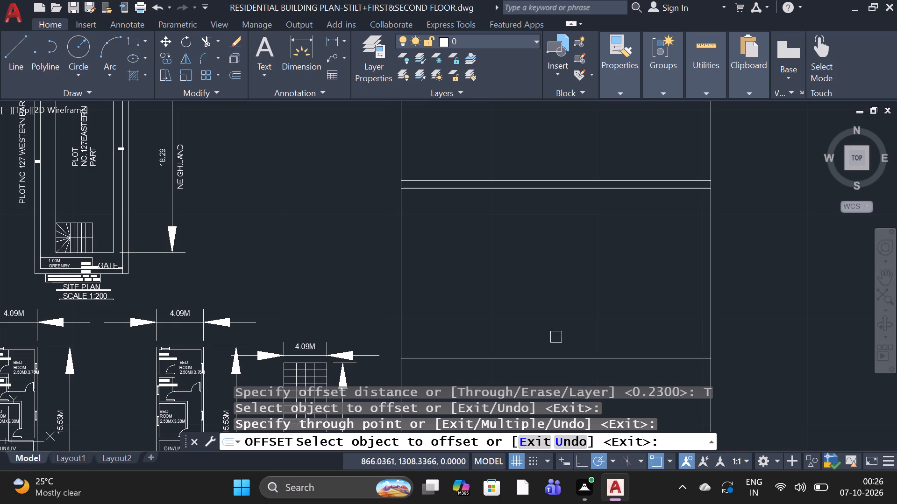
{"action": "left_click", "coordinate": [593, 192]}
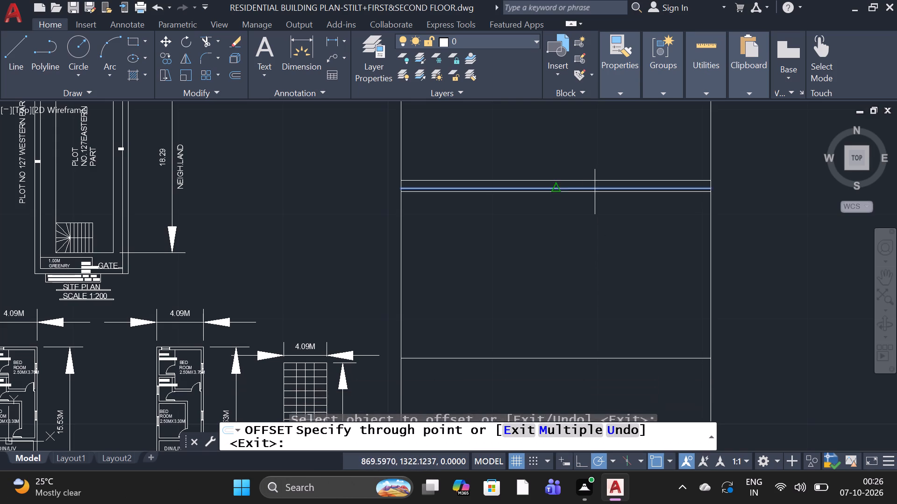
{"action": "left_click", "coordinate": [596, 159]}
Offset the side column's second and third original dividers upward through points about 3 and 2 units above them.
{"action": "left_click_drag", "start_coordinate": [529, 357], "coordinate": [531, 353]}
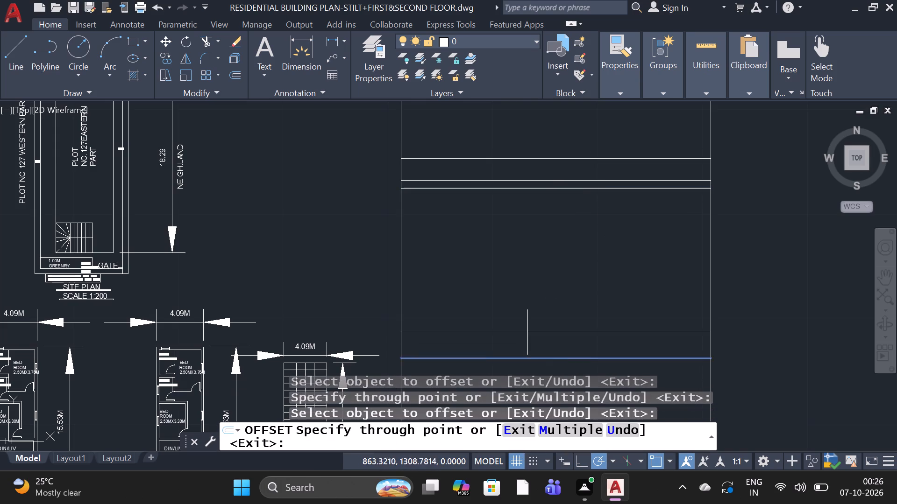
{"action": "left_click", "coordinate": [529, 328]}
{"action": "scroll", "coordinate": [566, 255], "scroll_direction": "down", "scroll_amount": 2}
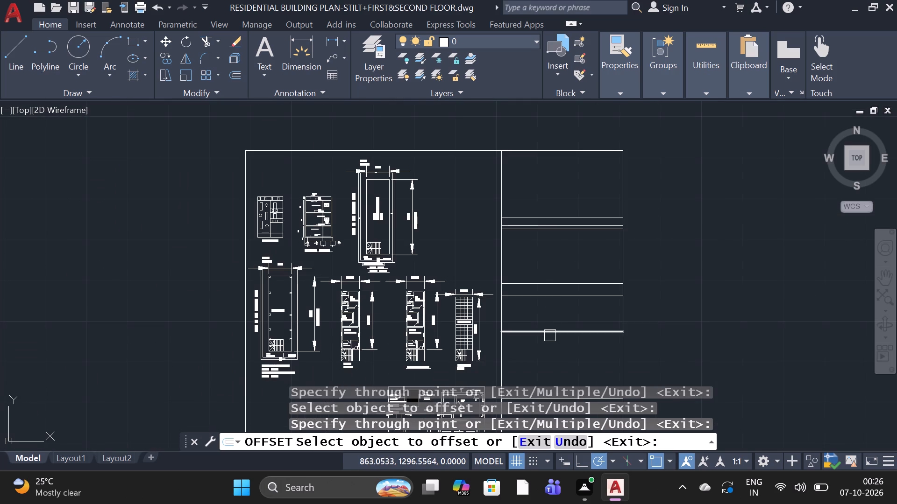
{"action": "left_click", "coordinate": [551, 336]}
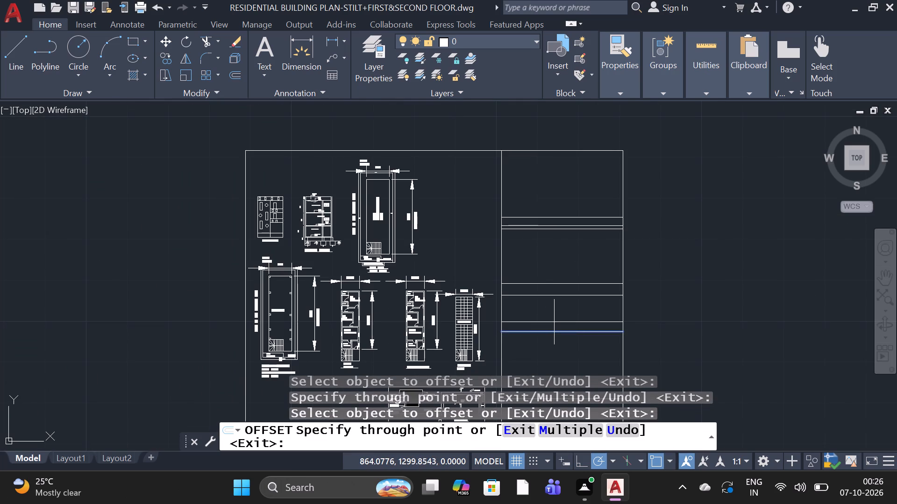
{"action": "left_click", "coordinate": [555, 322]}
{"action": "scroll", "coordinate": [580, 287], "scroll_direction": "down", "scroll_amount": 2}
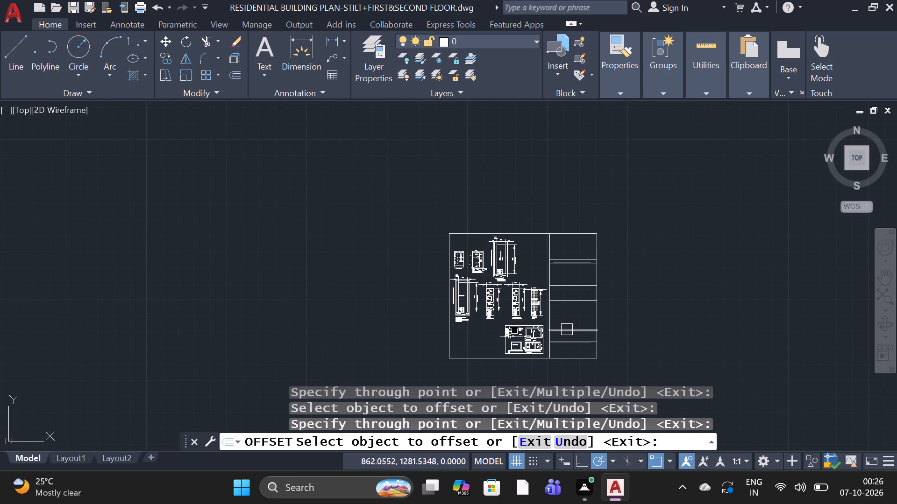
Offset the fourth and fifth original dividers upward through points about 5 and 2 units above them, and end Offset.
{"action": "left_click", "coordinate": [568, 327]}
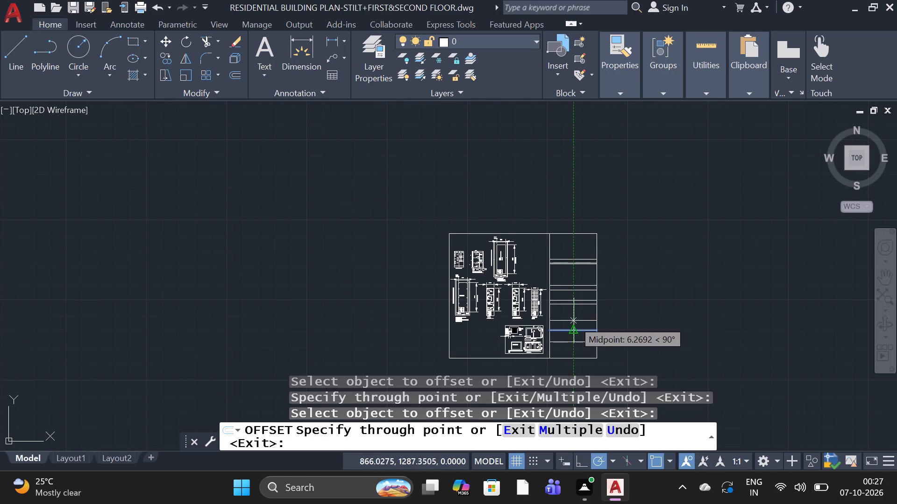
{"action": "left_click", "coordinate": [576, 323]}
{"action": "scroll", "coordinate": [571, 333], "scroll_direction": "down", "scroll_amount": 1}
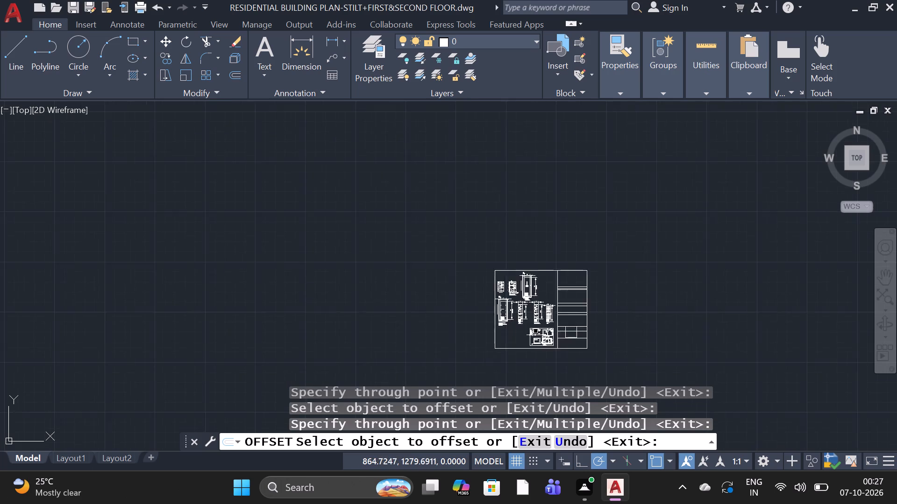
{"action": "scroll", "coordinate": [571, 332], "scroll_direction": "down", "scroll_amount": 1}
{"action": "scroll", "coordinate": [566, 342], "scroll_direction": "up", "scroll_amount": 3}
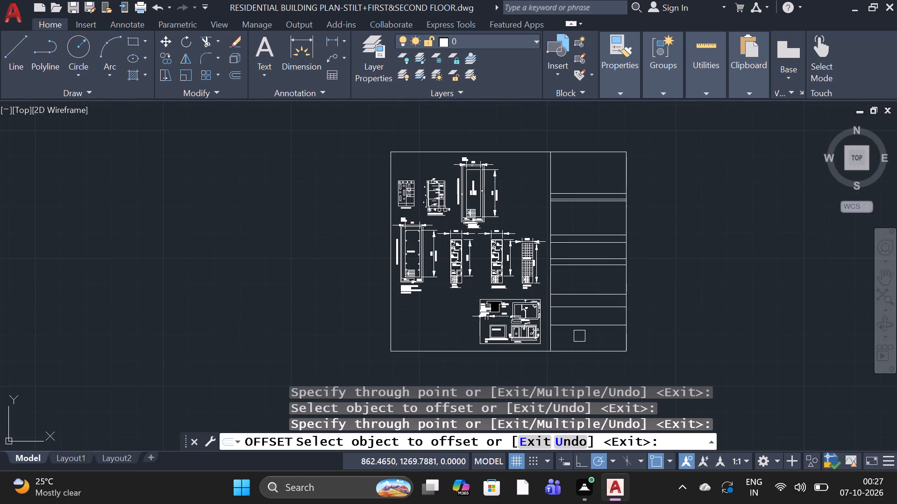
{"action": "scroll", "coordinate": [579, 336], "scroll_direction": "up", "scroll_amount": 1}
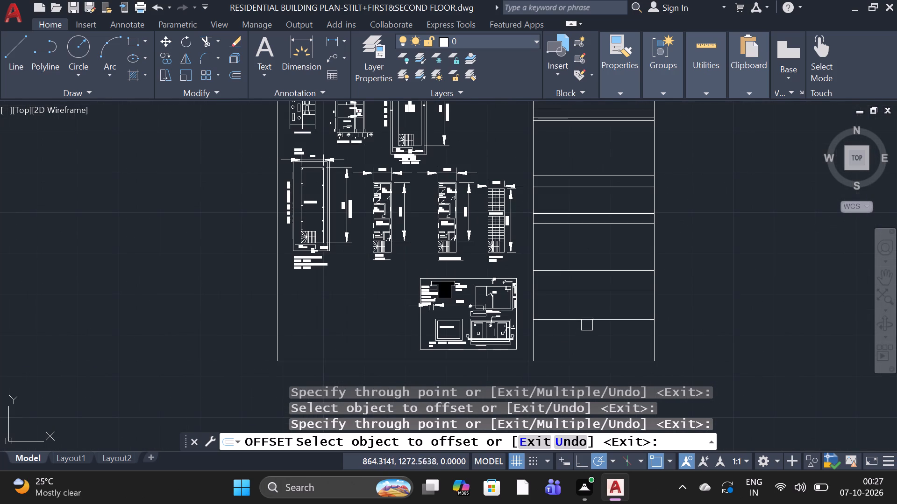
{"action": "left_click", "coordinate": [587, 321]}
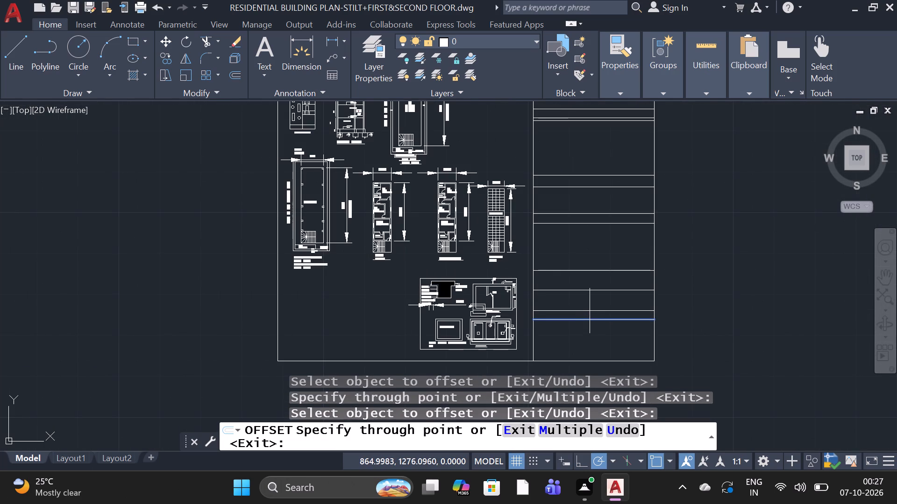
{"action": "left_click", "coordinate": [590, 312]}
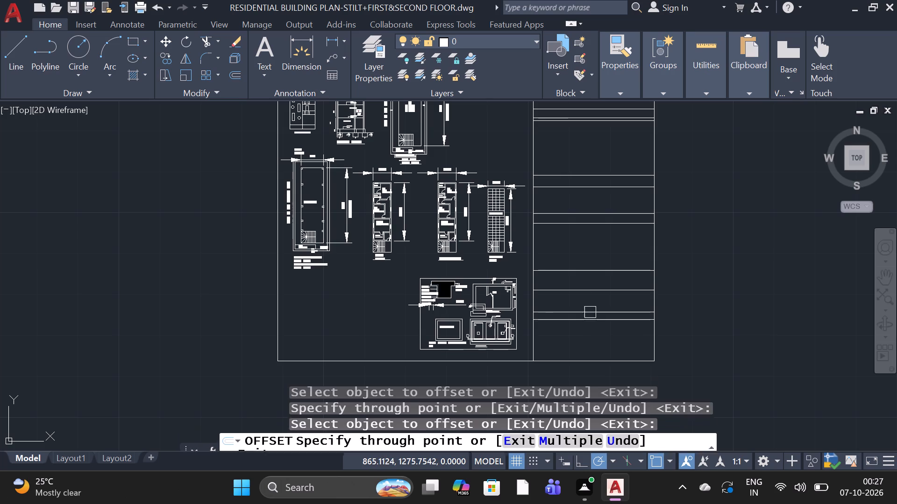
{"action": "scroll", "coordinate": [636, 259], "scroll_direction": "down", "scroll_amount": 2}
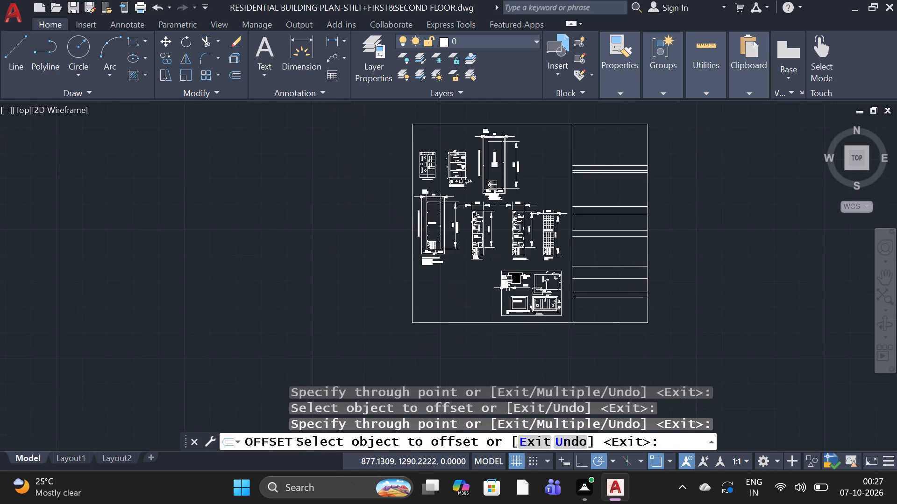
{"action": "key", "text": "space"}
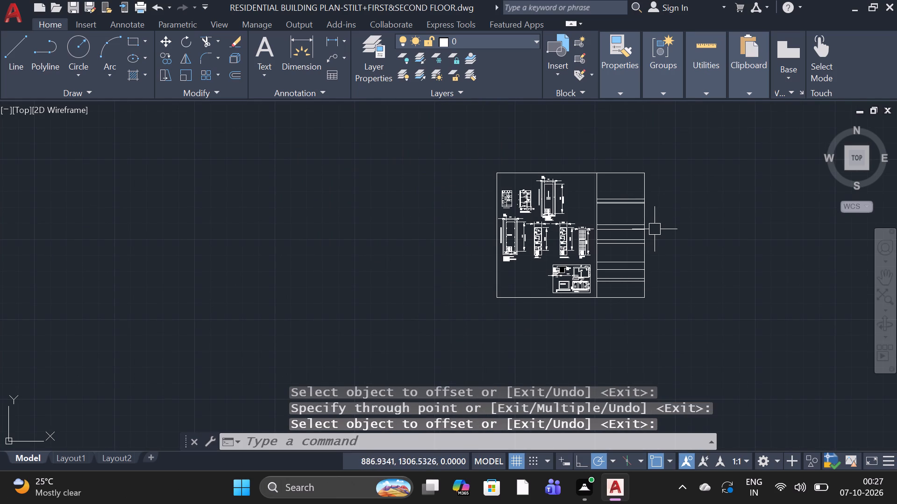
Delete the middle of the three lines at the side column's topmost divider.
{"action": "scroll", "coordinate": [602, 209], "scroll_direction": "up", "scroll_amount": 4}
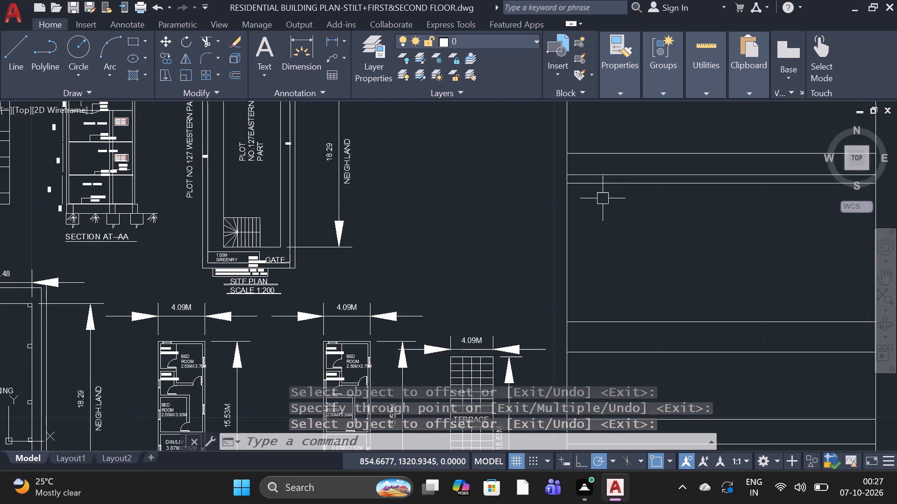
{"action": "left_click", "coordinate": [599, 178]}
{"action": "key", "text": "Delete"}
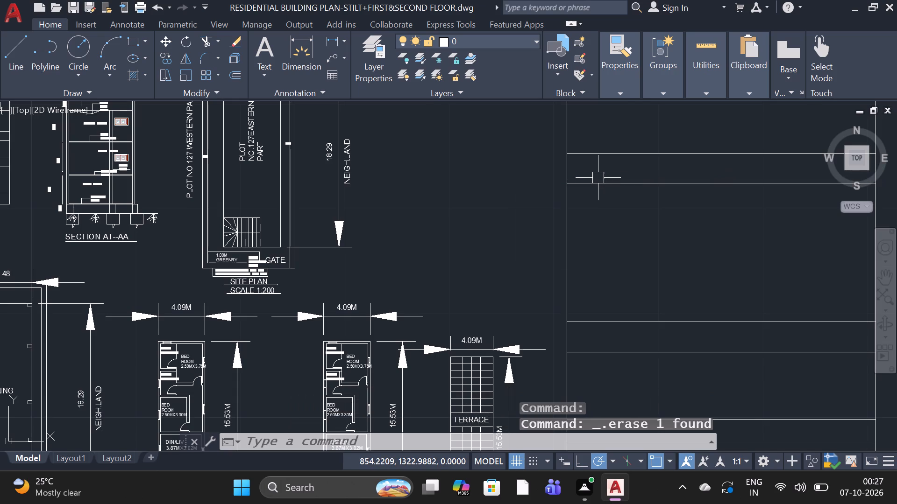
{"action": "scroll", "coordinate": [642, 154], "scroll_direction": "up", "scroll_amount": 1}
{"action": "scroll", "coordinate": [637, 159], "scroll_direction": "down", "scroll_amount": 3}
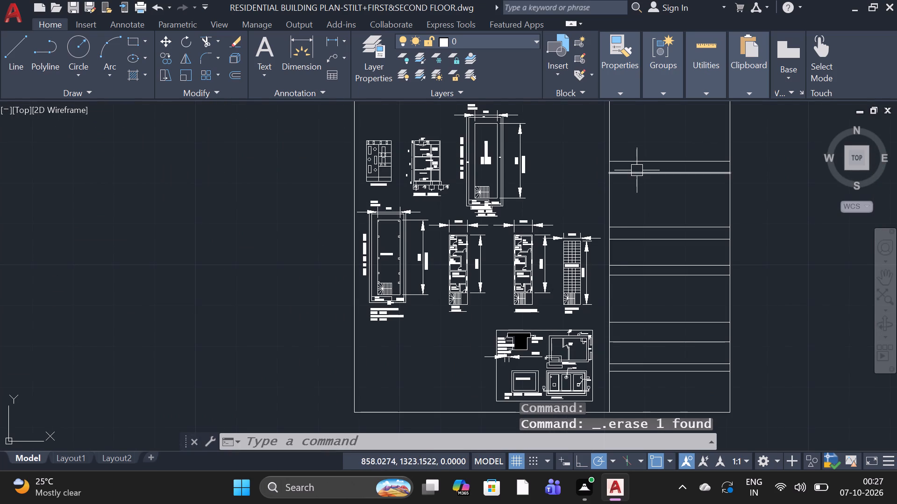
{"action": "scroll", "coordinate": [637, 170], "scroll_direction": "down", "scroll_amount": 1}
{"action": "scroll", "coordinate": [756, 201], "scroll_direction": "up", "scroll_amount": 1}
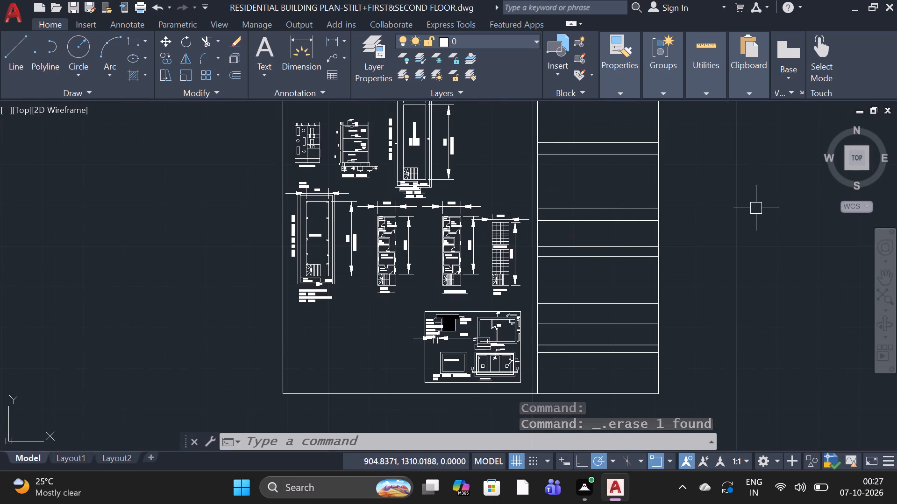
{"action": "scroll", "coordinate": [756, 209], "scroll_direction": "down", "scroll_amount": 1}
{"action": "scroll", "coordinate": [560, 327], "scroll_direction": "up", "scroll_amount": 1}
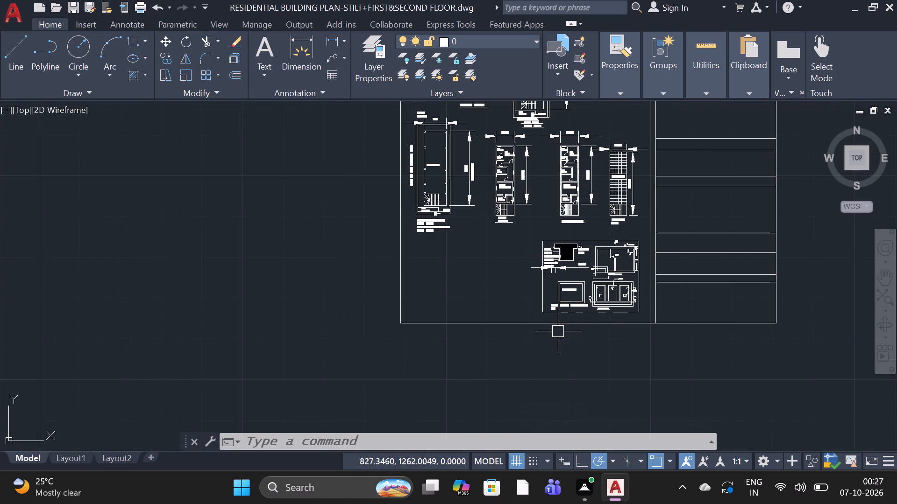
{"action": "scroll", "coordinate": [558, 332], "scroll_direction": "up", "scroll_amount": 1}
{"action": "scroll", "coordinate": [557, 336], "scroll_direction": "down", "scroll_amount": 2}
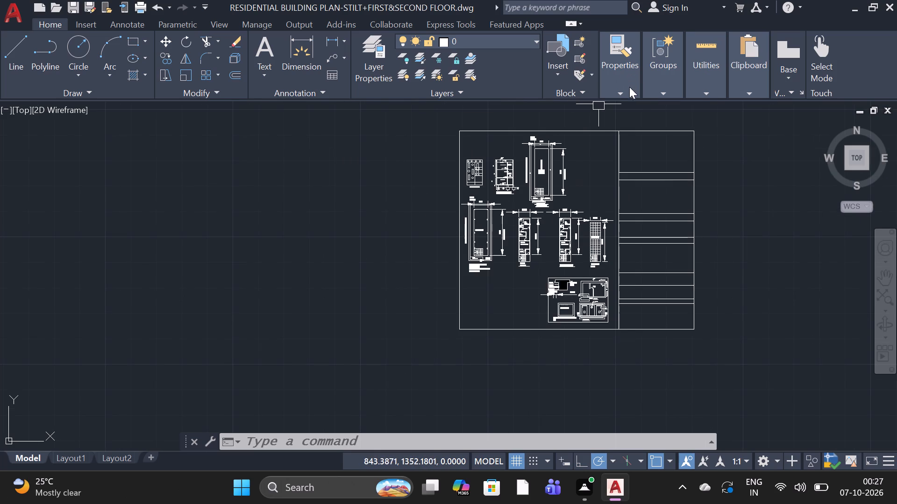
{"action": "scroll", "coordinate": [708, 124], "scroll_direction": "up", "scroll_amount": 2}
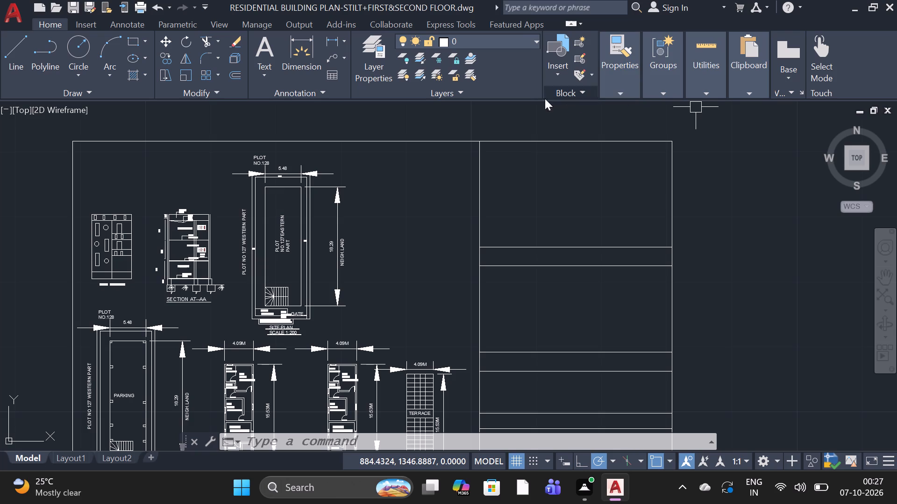
Create a new layer and name it OUTRE LINES.
{"action": "left_click", "coordinate": [365, 77]}
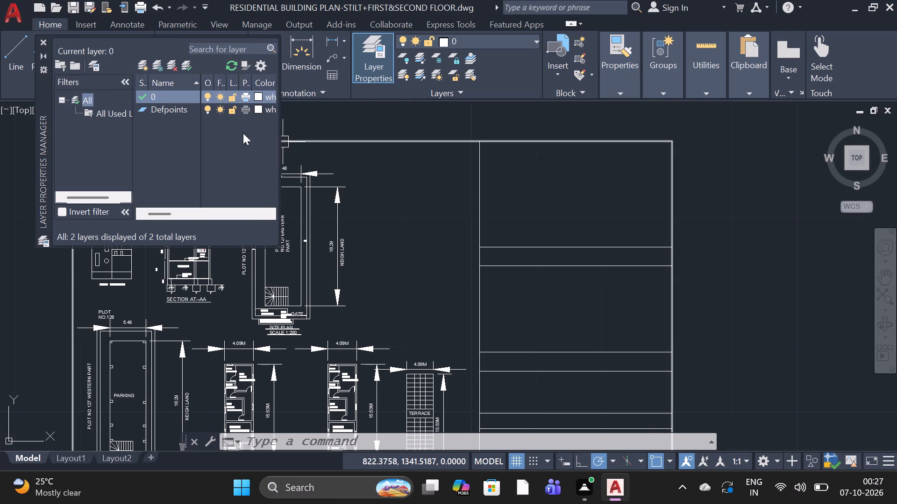
{"action": "left_click", "coordinate": [144, 63]}
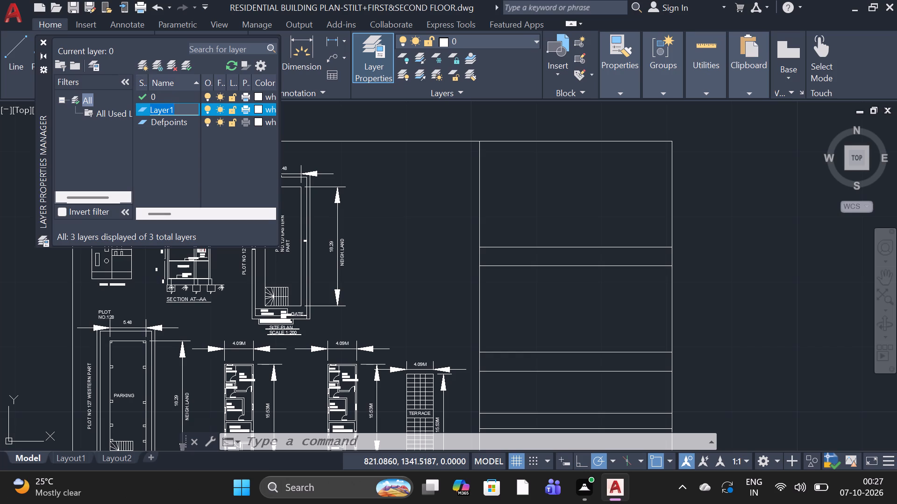
{"action": "key", "text": "BackSpace"}
{"action": "key", "text": "BackSpace"}
{"action": "key", "text": "BackSpace"}
{"action": "key", "text": "BackSpace"}
{"action": "key", "text": "BackSpace"}
{"action": "key", "text": "BackSpace"}
{"action": "key", "text": "BackSpace"}
{"action": "key", "text": "BackSpace"}
{"action": "key", "text": "BackSpace"}
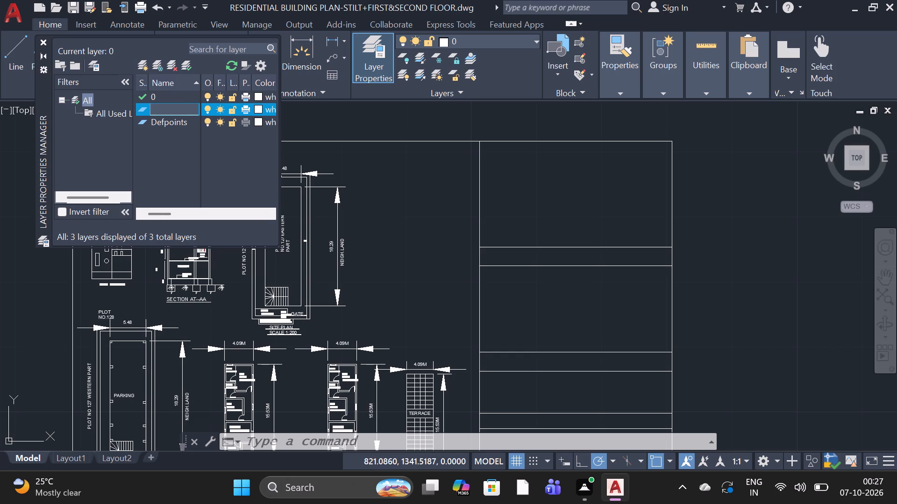
{"action": "key", "text": "o"}
{"action": "type", "text": "UTRE"}
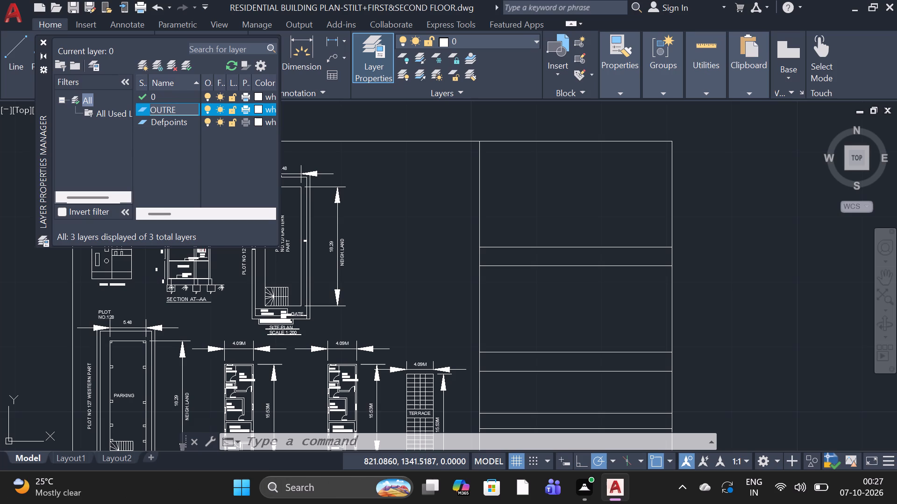
{"action": "key", "text": "space"}
{"action": "type", "text": "LINES"}
{"action": "left_click", "coordinate": [185, 158]}
Set the OUTRE LINES layer's colour to index 40 and close the layer manager.
{"action": "left_click", "coordinate": [258, 106]}
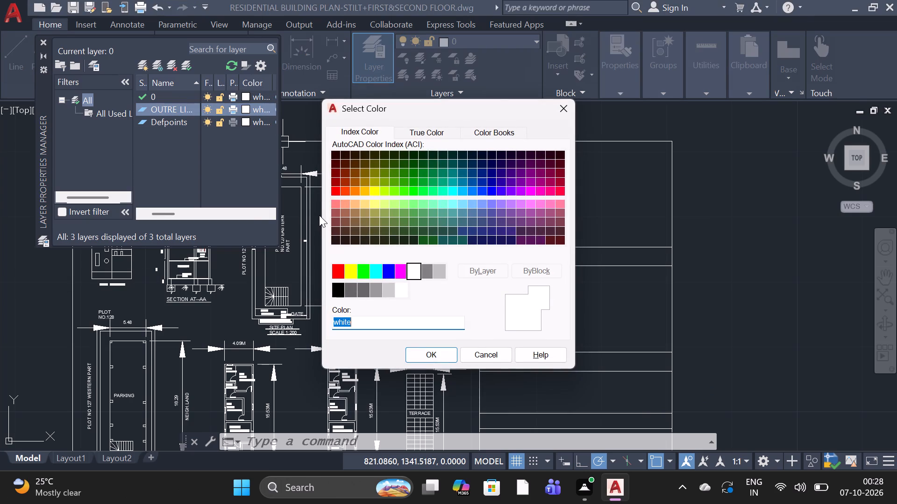
{"action": "left_click", "coordinate": [366, 191]}
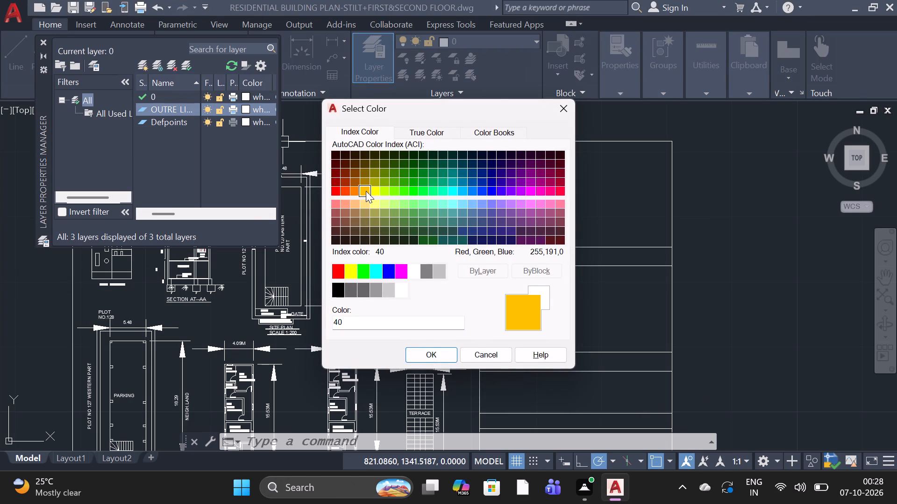
{"action": "left_click", "coordinate": [424, 354]}
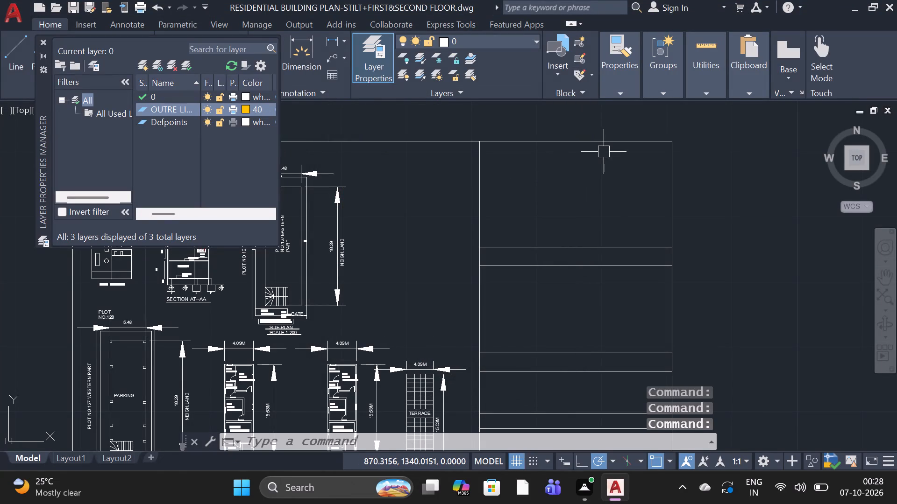
{"action": "left_click", "coordinate": [41, 41]}
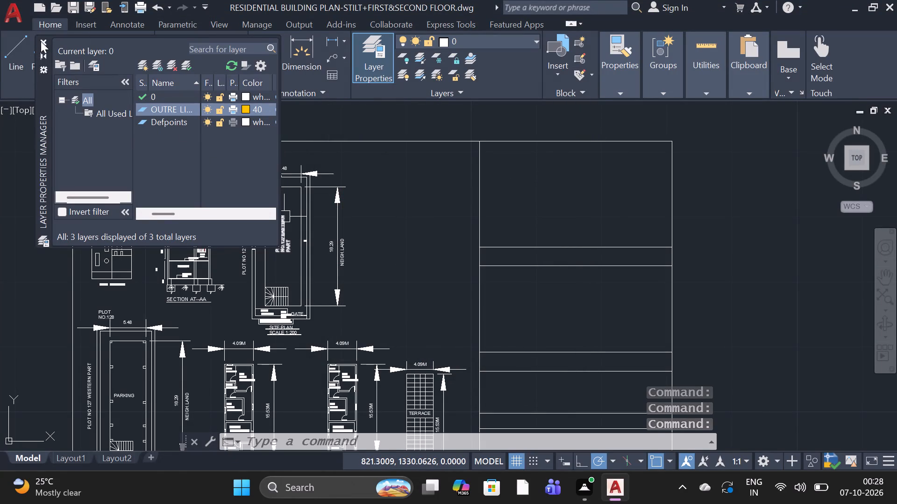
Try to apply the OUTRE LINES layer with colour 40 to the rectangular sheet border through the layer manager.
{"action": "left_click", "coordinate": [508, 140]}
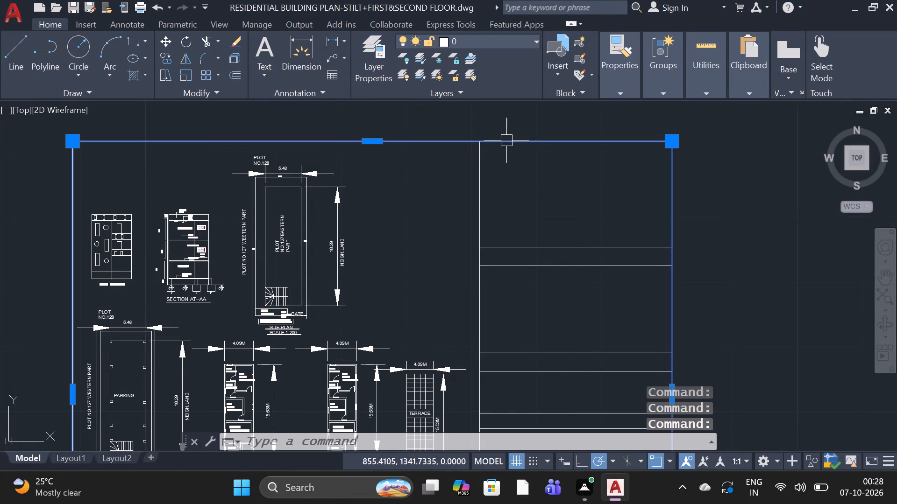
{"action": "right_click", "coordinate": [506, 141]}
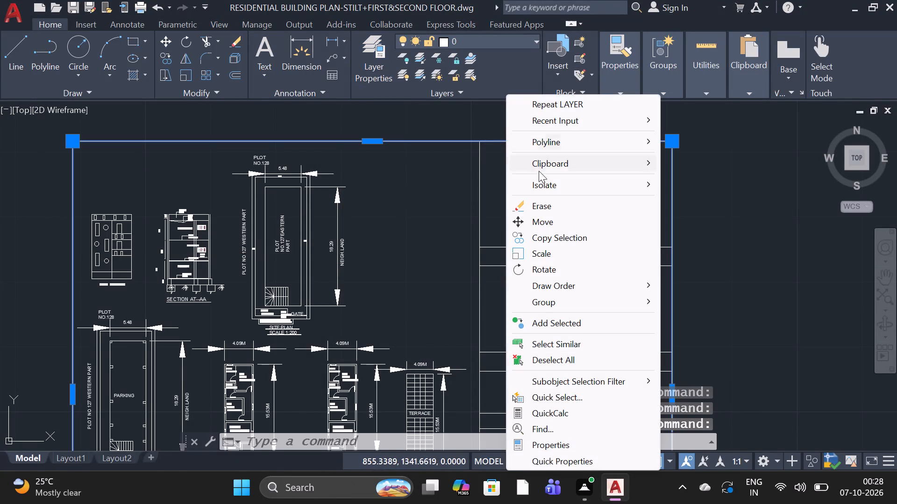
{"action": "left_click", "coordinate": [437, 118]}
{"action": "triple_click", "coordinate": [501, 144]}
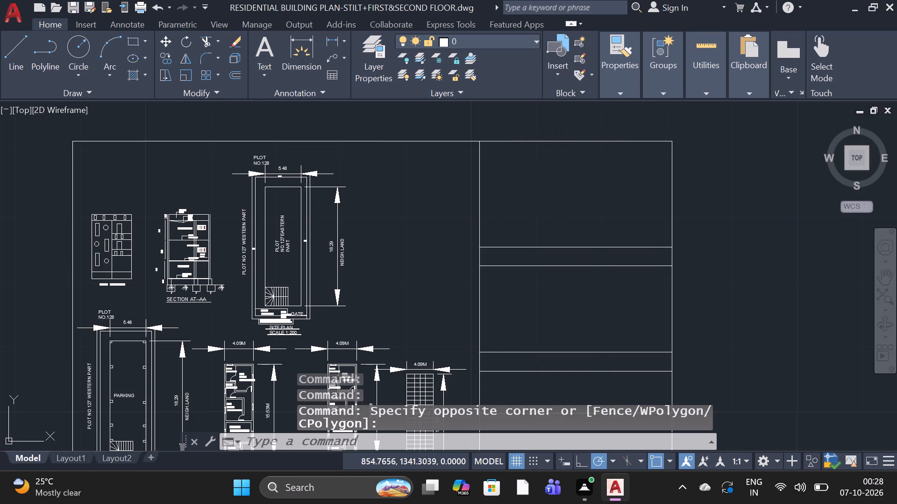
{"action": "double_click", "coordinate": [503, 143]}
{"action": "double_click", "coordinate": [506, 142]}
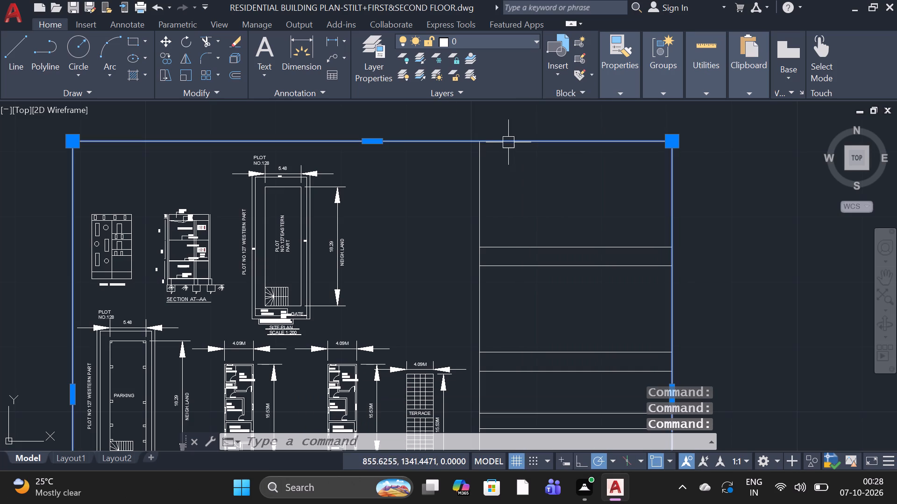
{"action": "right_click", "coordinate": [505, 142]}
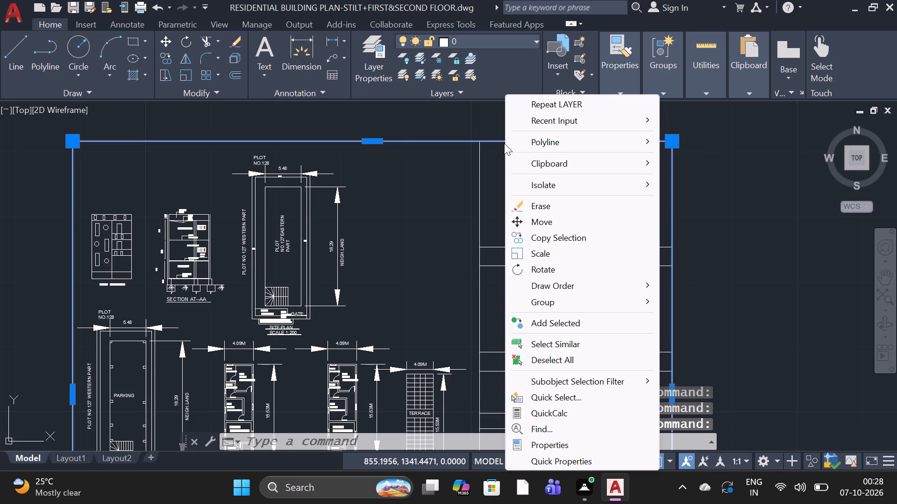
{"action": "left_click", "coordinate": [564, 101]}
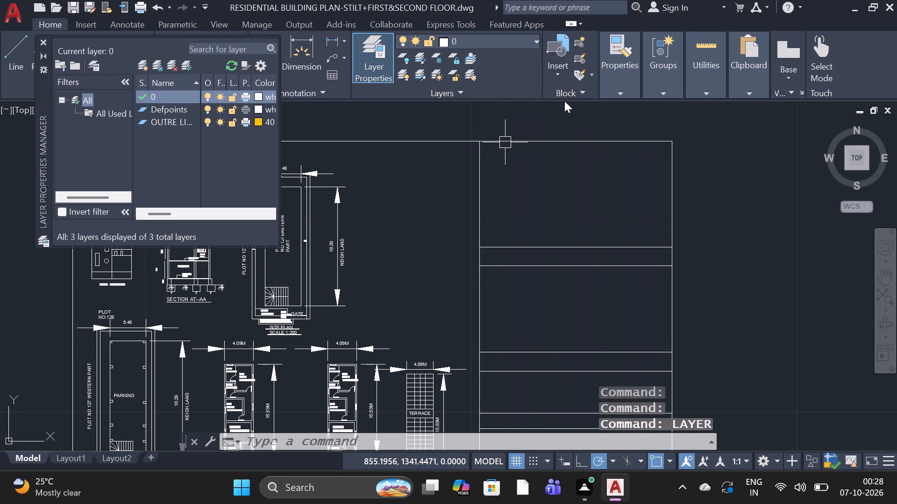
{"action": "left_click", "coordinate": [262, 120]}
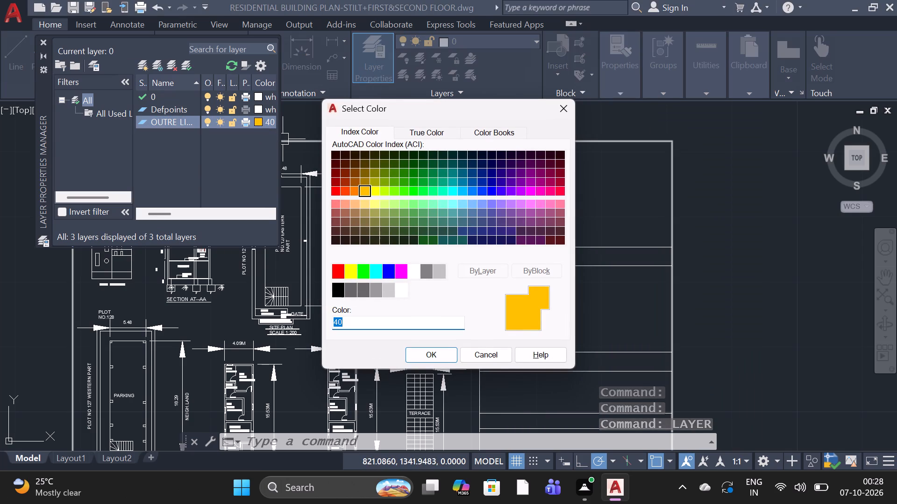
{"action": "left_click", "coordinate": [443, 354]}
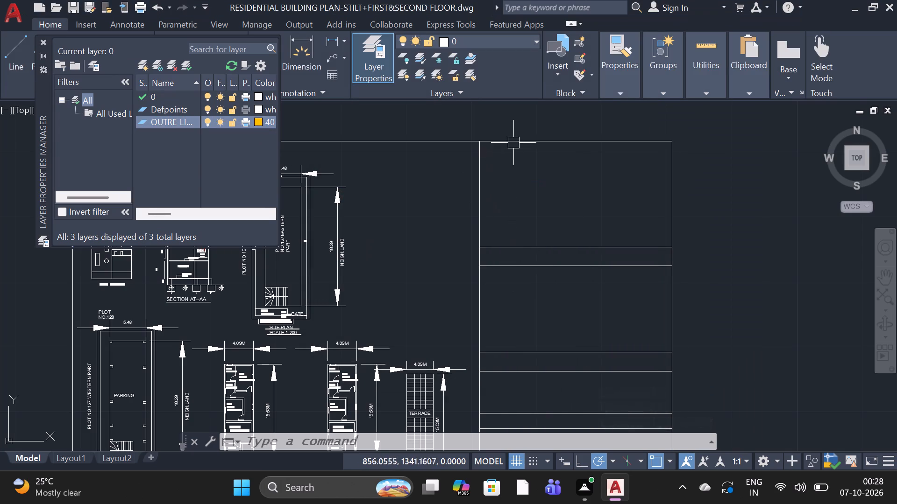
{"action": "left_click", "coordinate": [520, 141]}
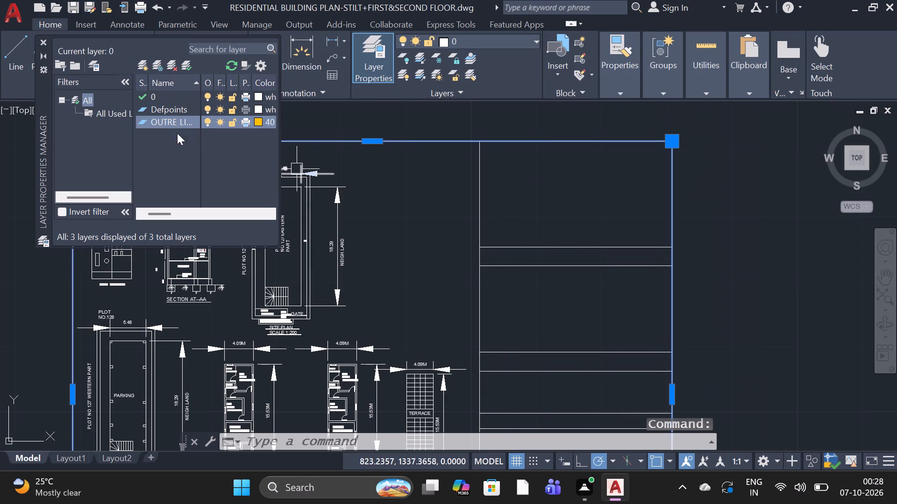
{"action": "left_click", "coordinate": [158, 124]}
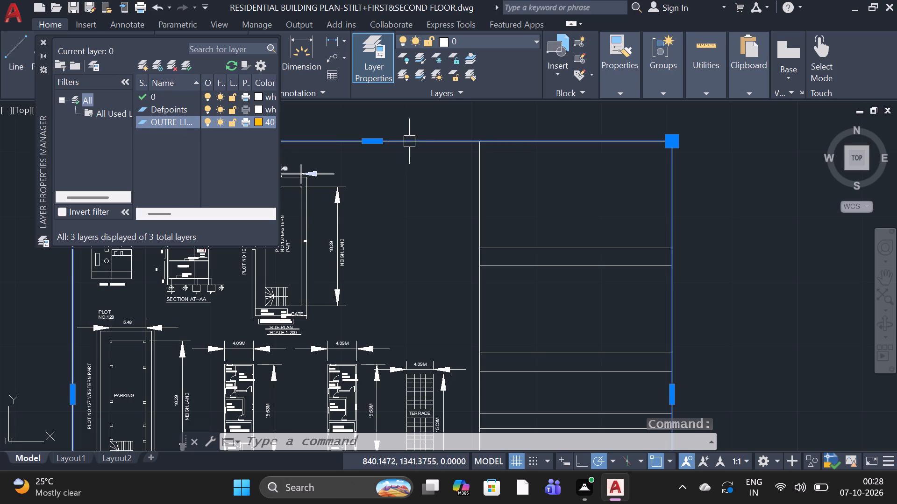
Set the colour of the short line on the sheet's top edge, ending at the side column, to Yellow, and close the layer manager.
{"action": "left_click", "coordinate": [415, 141]}
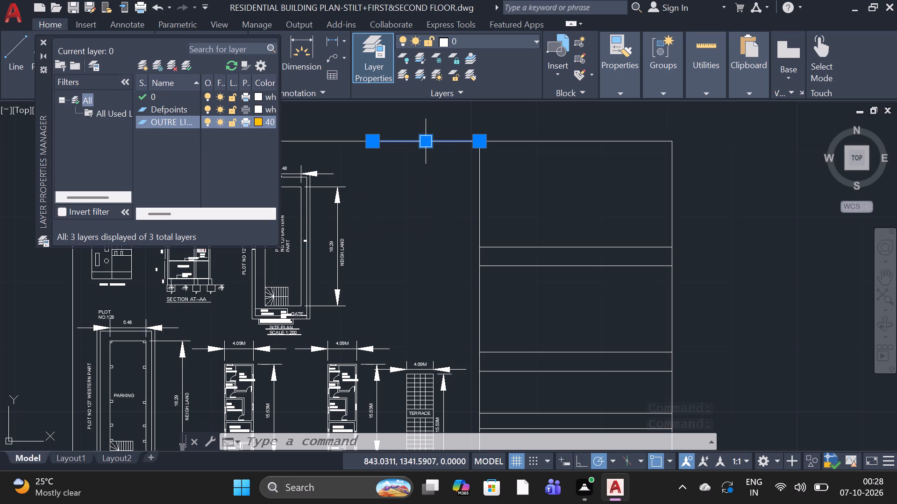
{"action": "left_click", "coordinate": [430, 142]}
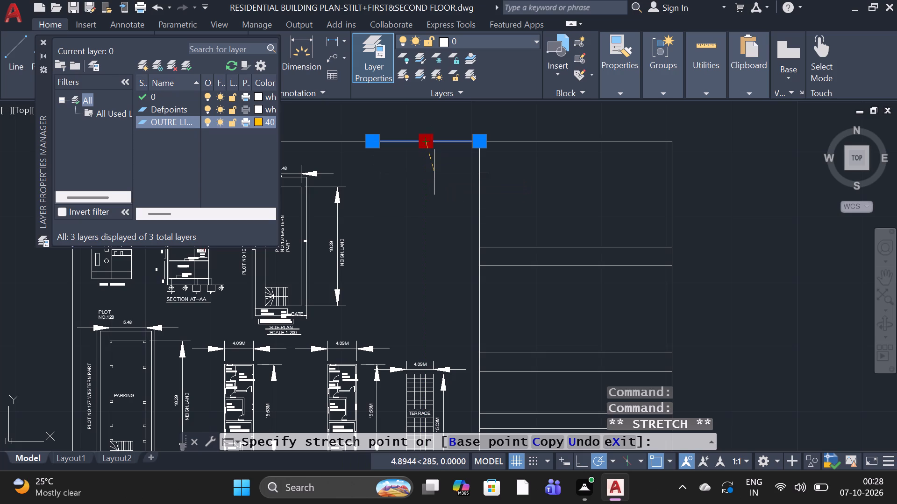
{"action": "key", "text": "Escape"}
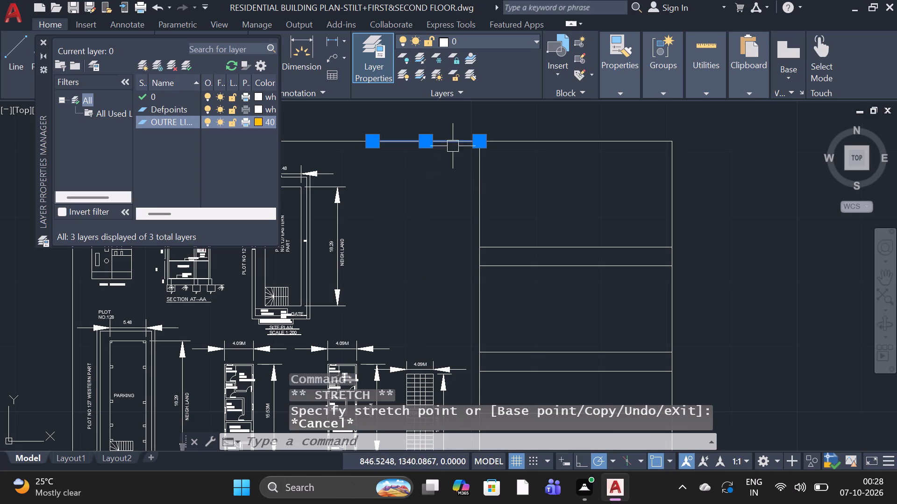
{"action": "left_click", "coordinate": [460, 142]}
{"action": "double_click", "coordinate": [460, 142]}
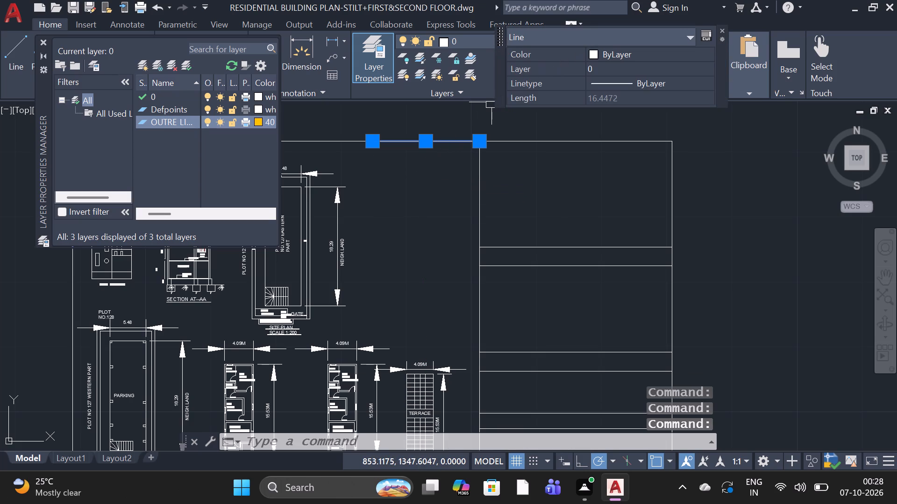
{"action": "left_click", "coordinate": [594, 48]}
{"action": "left_click", "coordinate": [594, 49]}
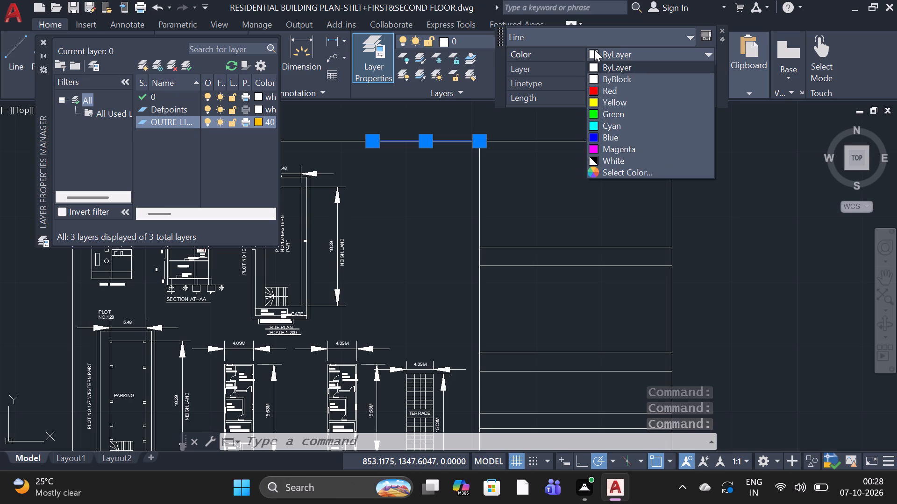
{"action": "left_click", "coordinate": [619, 102]}
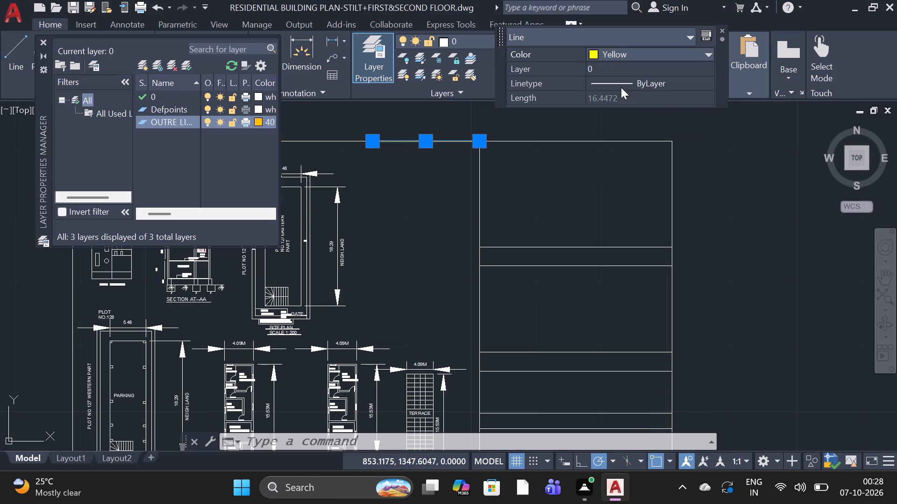
{"action": "left_click", "coordinate": [564, 189]}
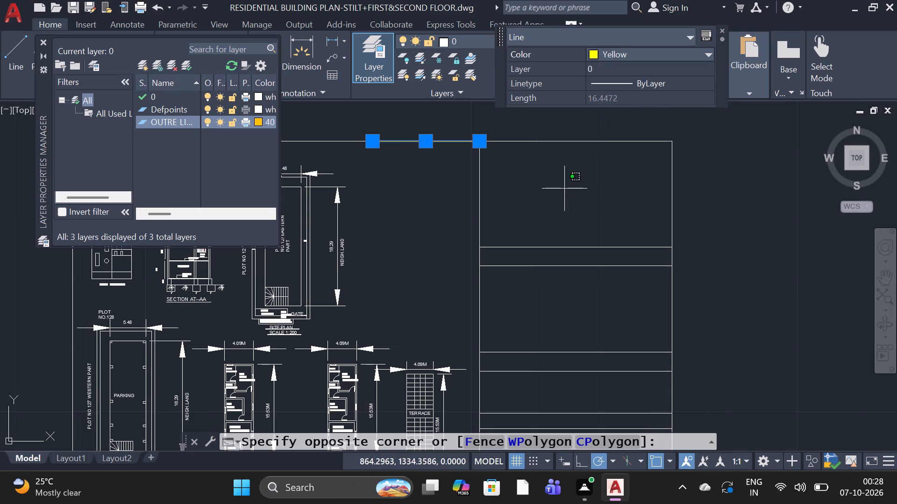
{"action": "key", "text": "Escape"}
{"action": "key", "text": "Escape"}
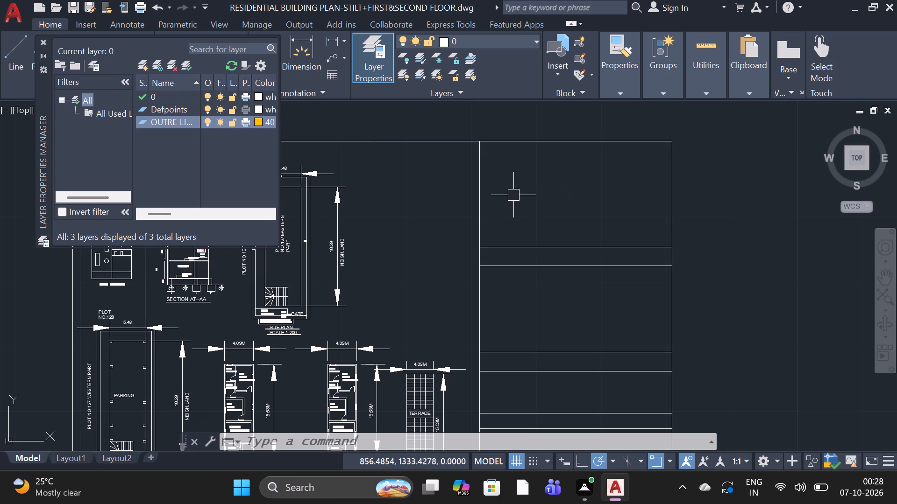
{"action": "key", "text": "Escape"}
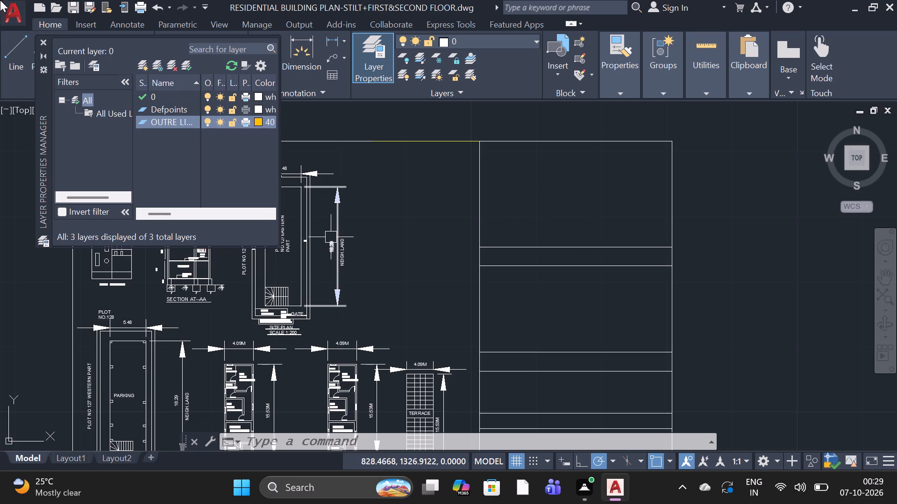
{"action": "left_click", "coordinate": [45, 43]}
Match the properties of the yellow line on the sheet's top edge to the sheet border and the side column's vertical divider.
{"action": "key", "text": "m"}
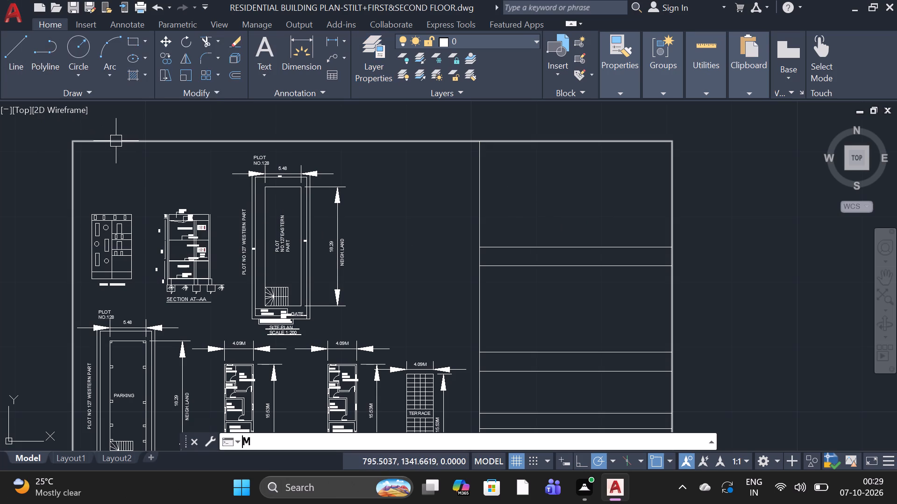
{"action": "type", "text": "A"}
{"action": "key", "text": "space"}
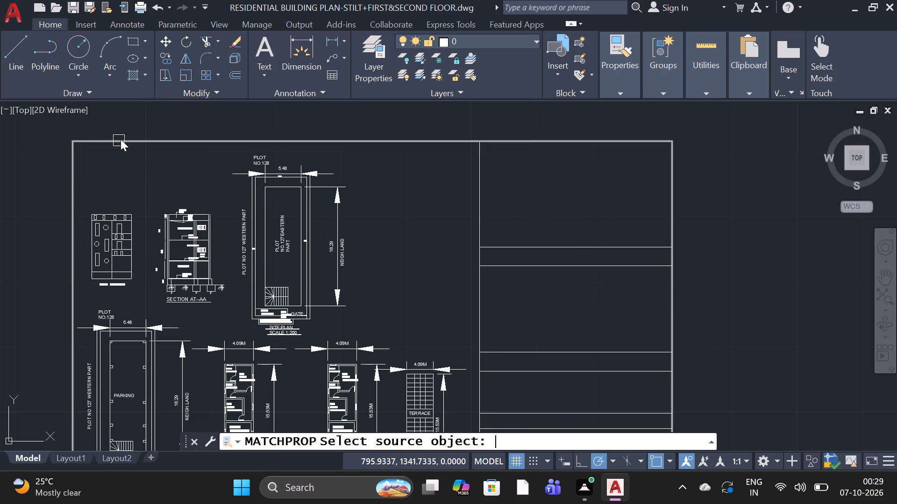
{"action": "left_click", "coordinate": [426, 138]}
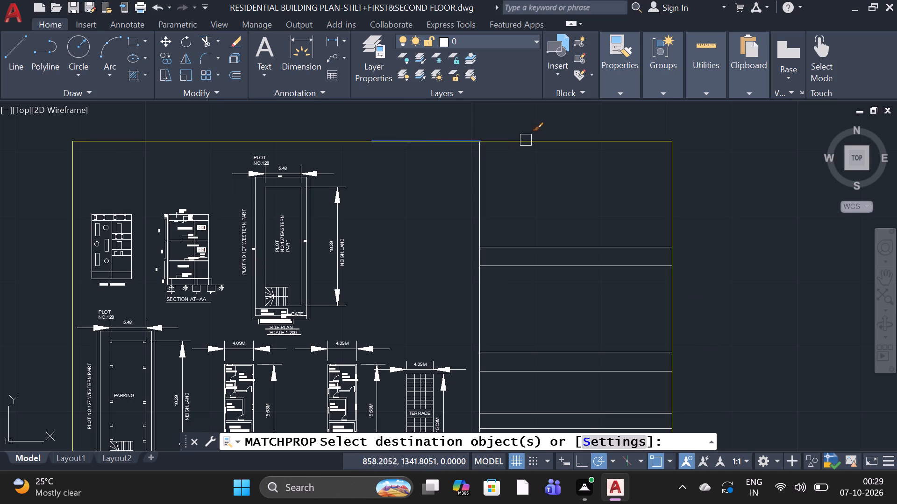
{"action": "left_click", "coordinate": [526, 140]}
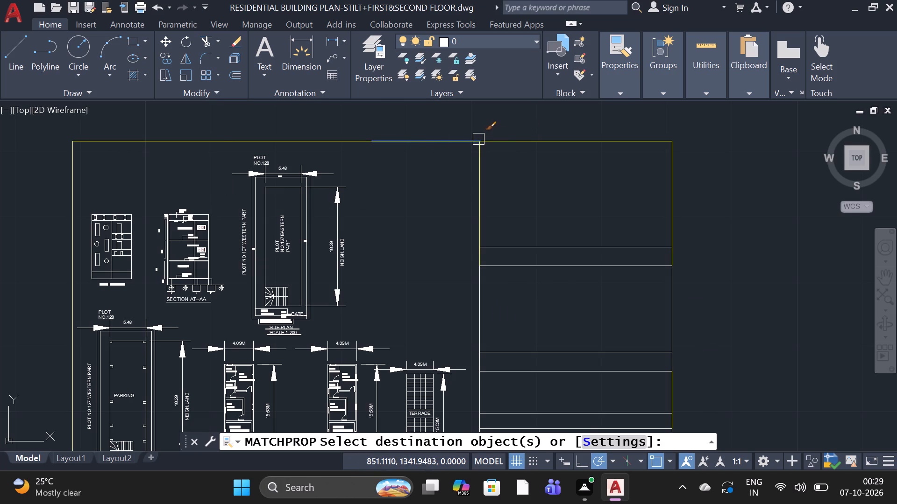
{"action": "scroll", "coordinate": [477, 135], "scroll_direction": "down", "scroll_amount": 2}
{"action": "scroll", "coordinate": [477, 208], "scroll_direction": "up", "scroll_amount": 2}
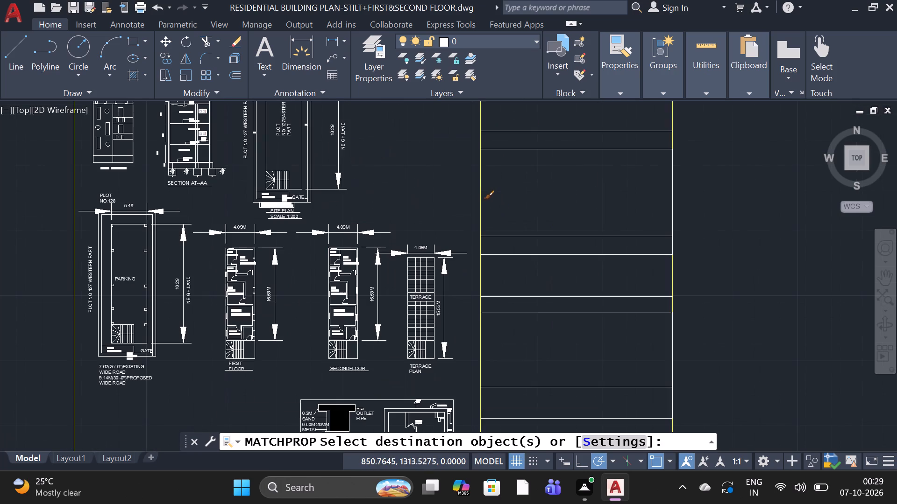
{"action": "left_click", "coordinate": [483, 207]}
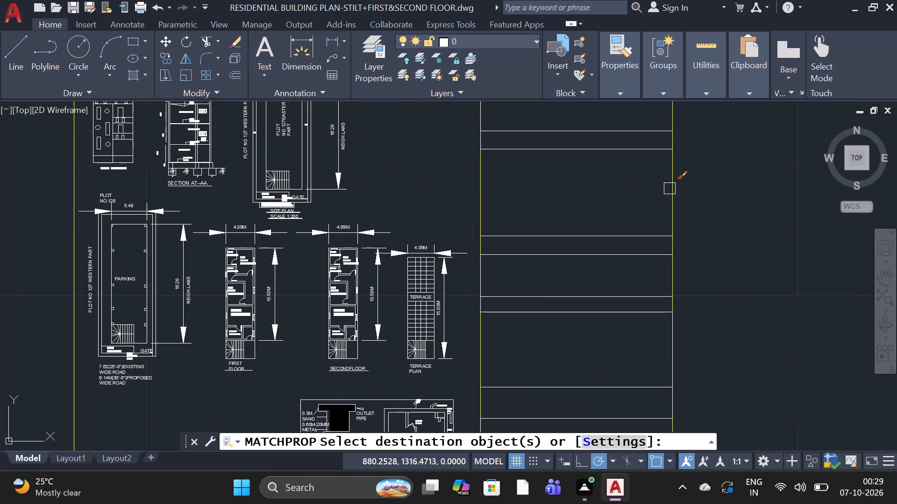
{"action": "left_click", "coordinate": [672, 191]}
{"action": "scroll", "coordinate": [689, 161], "scroll_direction": "down", "scroll_amount": 1}
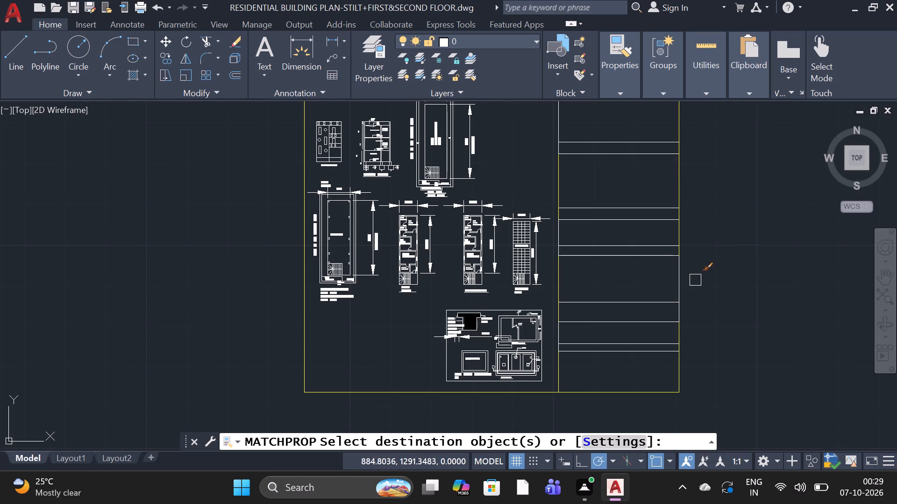
{"action": "left_click", "coordinate": [681, 290]}
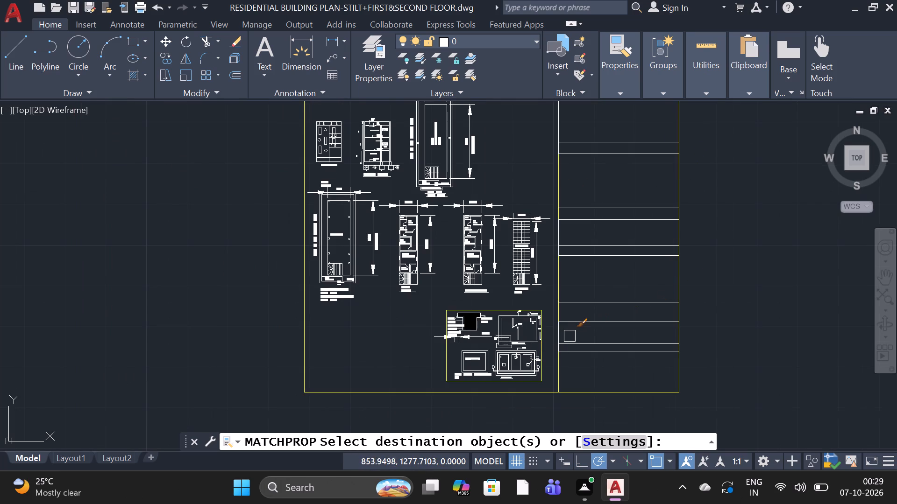
{"action": "left_click", "coordinate": [562, 334]}
{"action": "scroll", "coordinate": [563, 328], "scroll_direction": "down", "scroll_amount": 1}
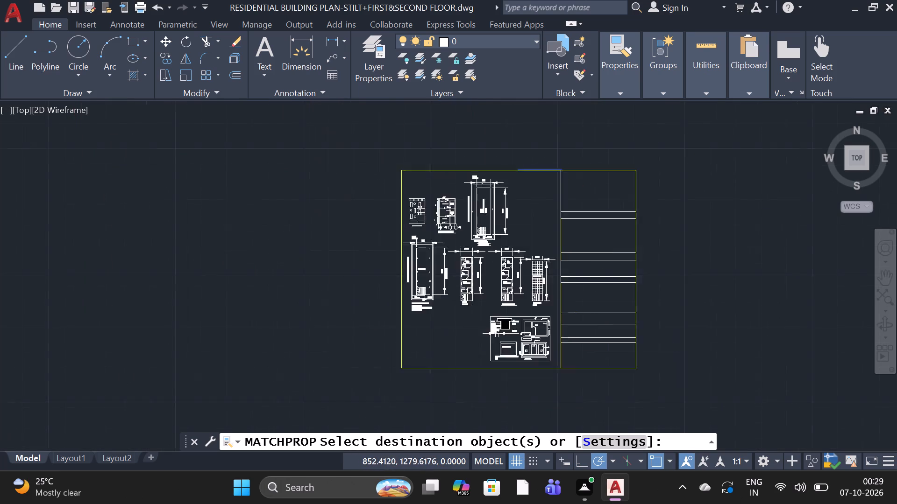
{"action": "scroll", "coordinate": [563, 328], "scroll_direction": "down", "scroll_amount": 1}
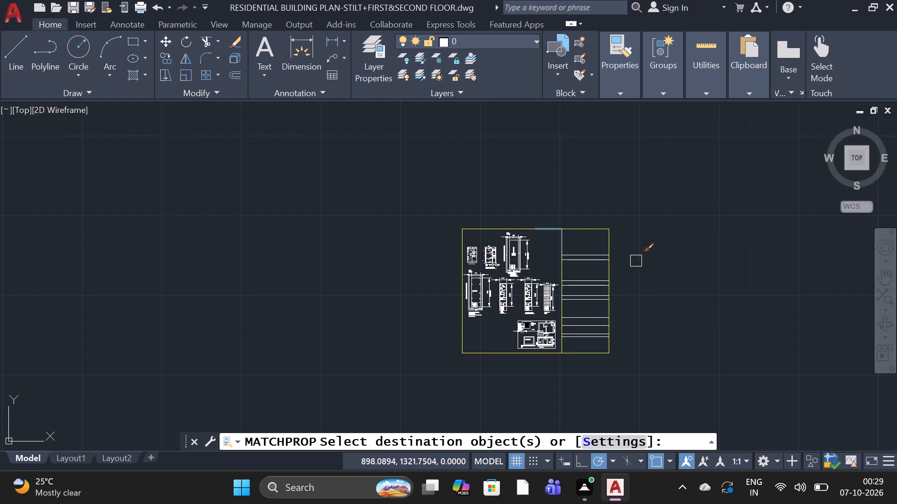
{"action": "key", "text": "space"}
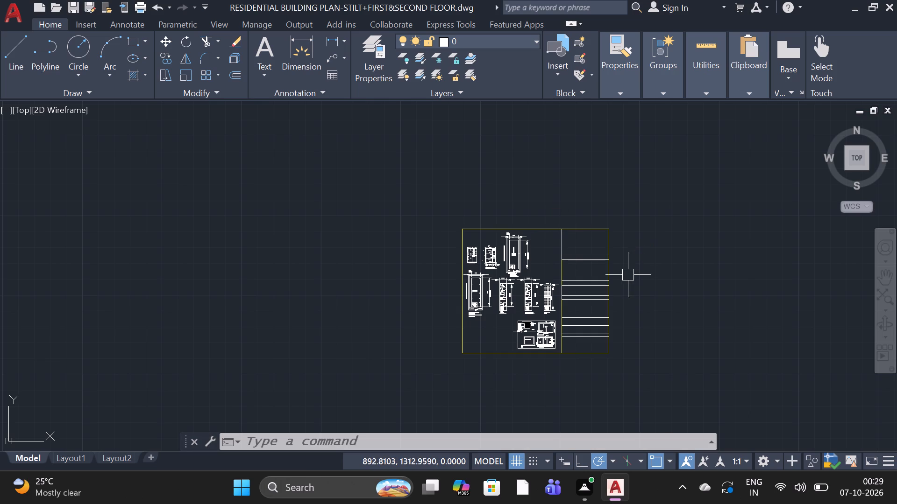
Match the yellow sheet border's properties to the vertical divider line of the side column.
{"action": "scroll", "coordinate": [572, 237], "scroll_direction": "up", "scroll_amount": 2}
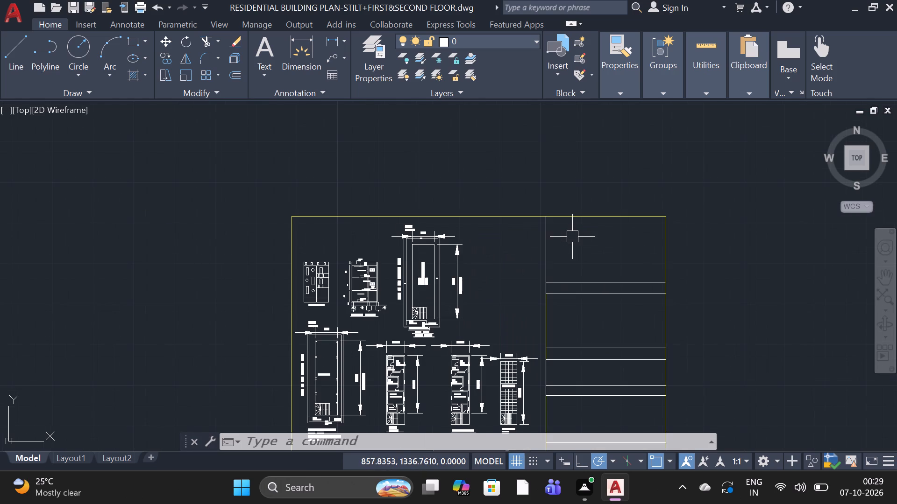
{"action": "key", "text": "m"}
{"action": "key", "text": "a"}
{"action": "key", "text": "space"}
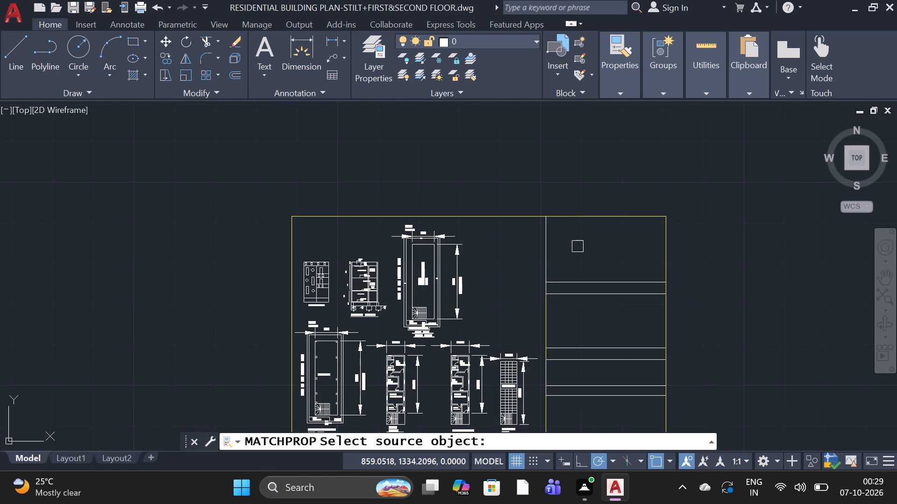
{"action": "left_click", "coordinate": [600, 220]}
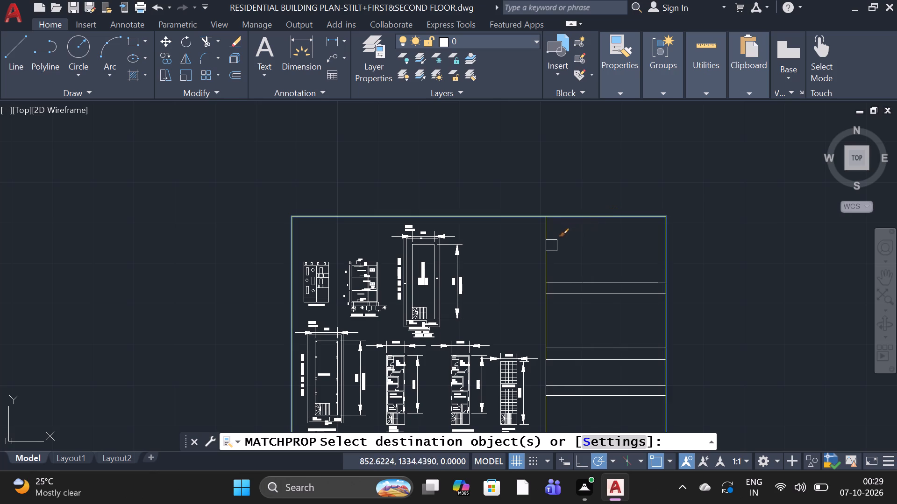
{"action": "left_click", "coordinate": [550, 249]}
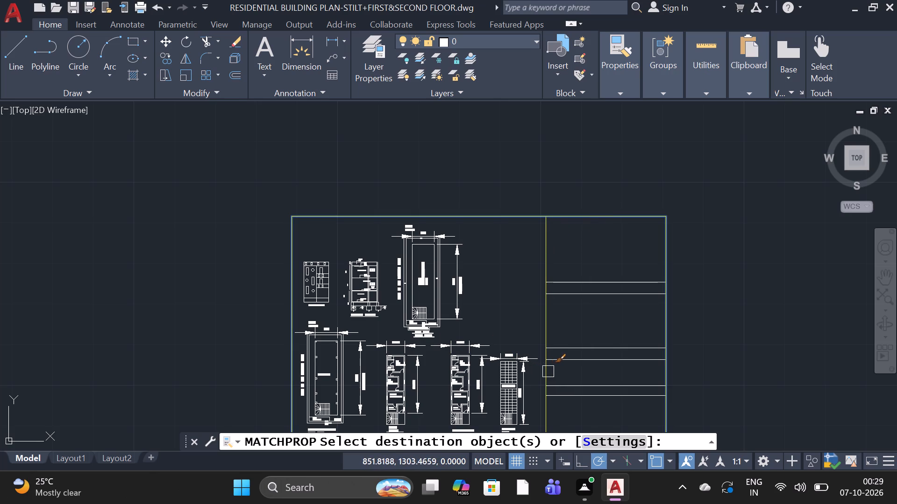
{"action": "left_click", "coordinate": [553, 373]}
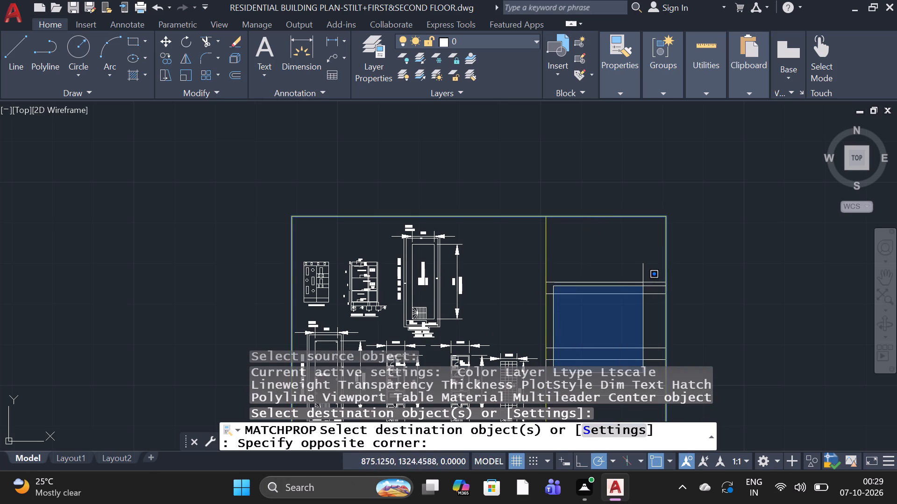
{"action": "key", "text": "Escape"}
{"action": "scroll", "coordinate": [702, 187], "scroll_direction": "down", "scroll_amount": 2}
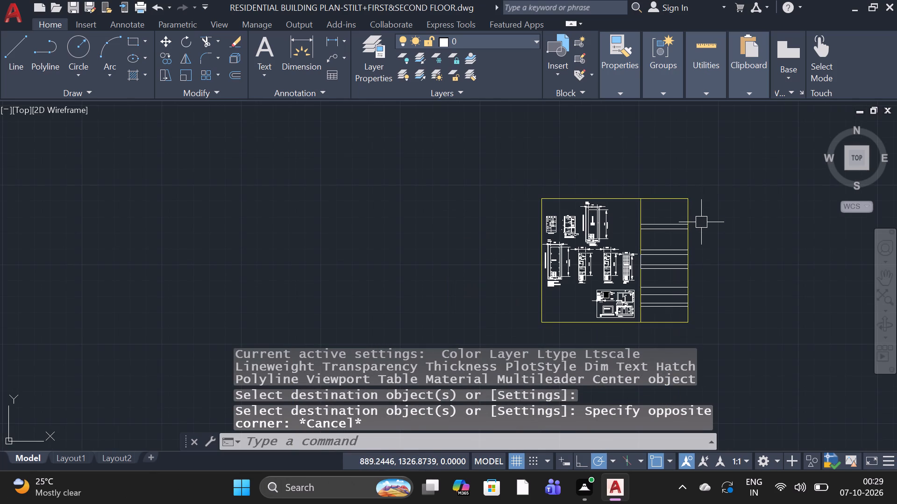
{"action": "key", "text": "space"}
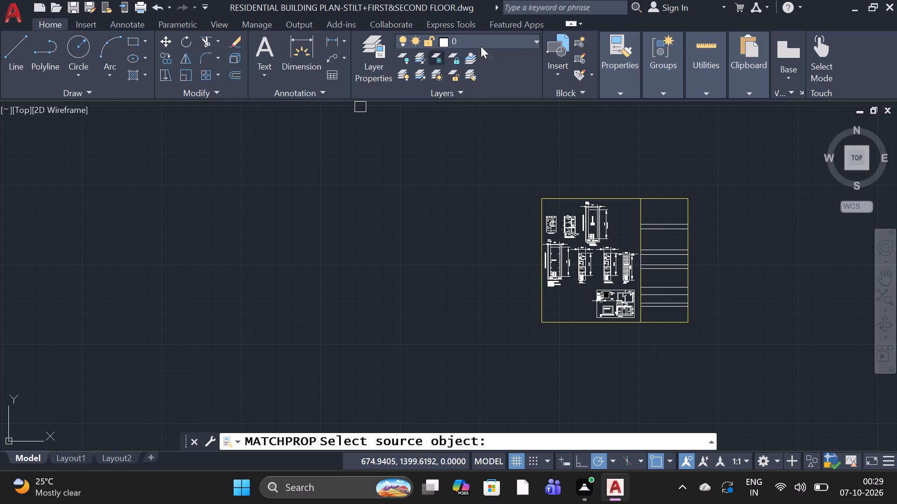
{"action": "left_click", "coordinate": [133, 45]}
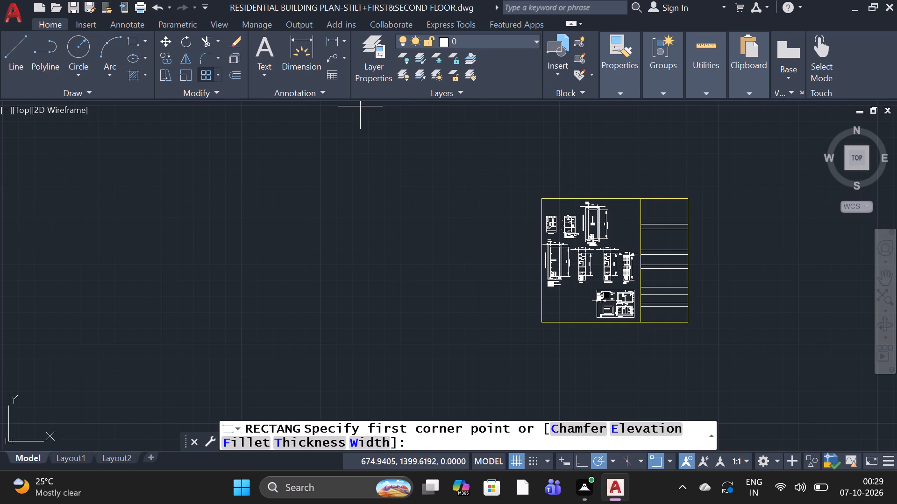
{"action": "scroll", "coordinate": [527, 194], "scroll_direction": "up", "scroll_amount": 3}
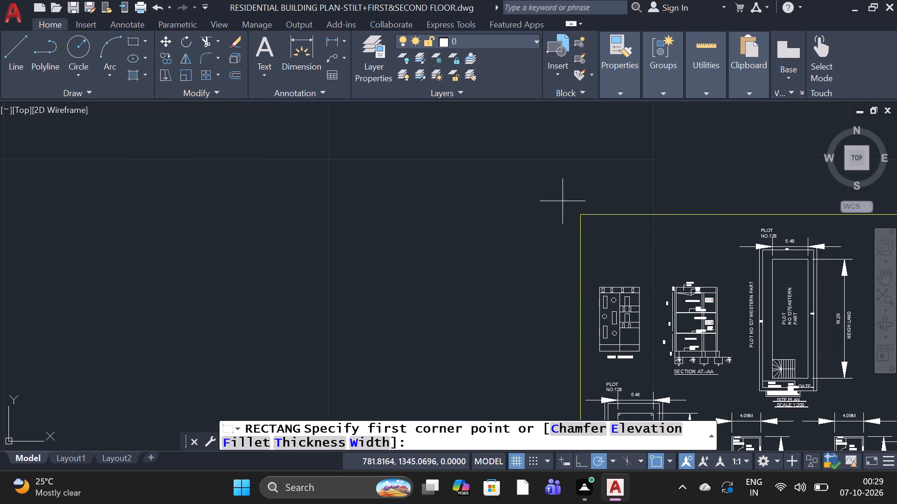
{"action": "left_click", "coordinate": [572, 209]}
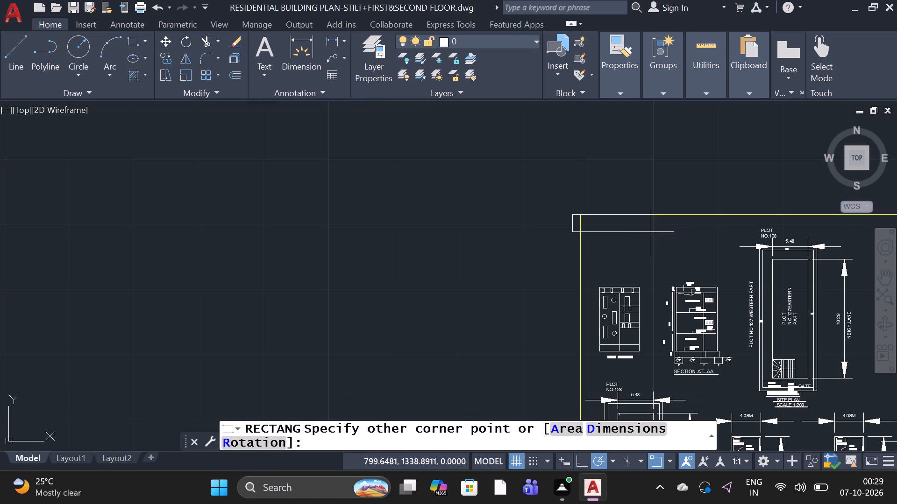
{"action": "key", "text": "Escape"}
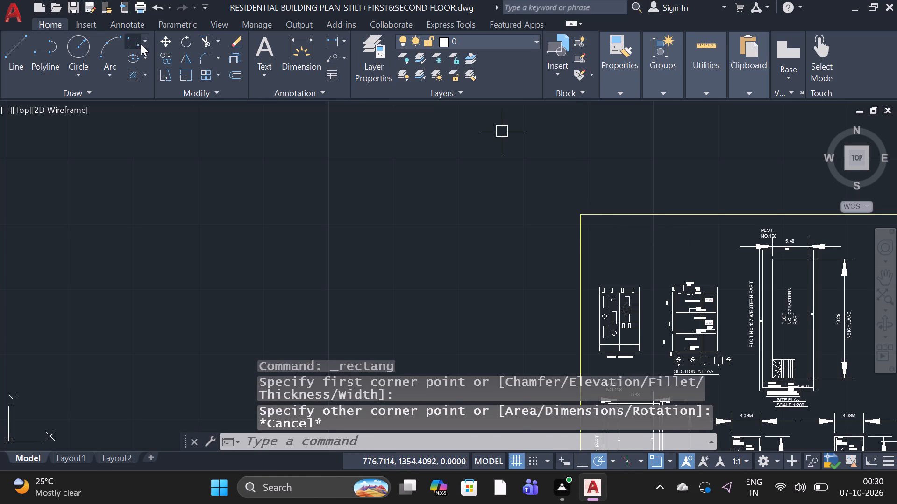
Draw a rectangle from just outside the sheet border's upper-left corner to the border's lower-right corner.
{"action": "left_click", "coordinate": [140, 44]}
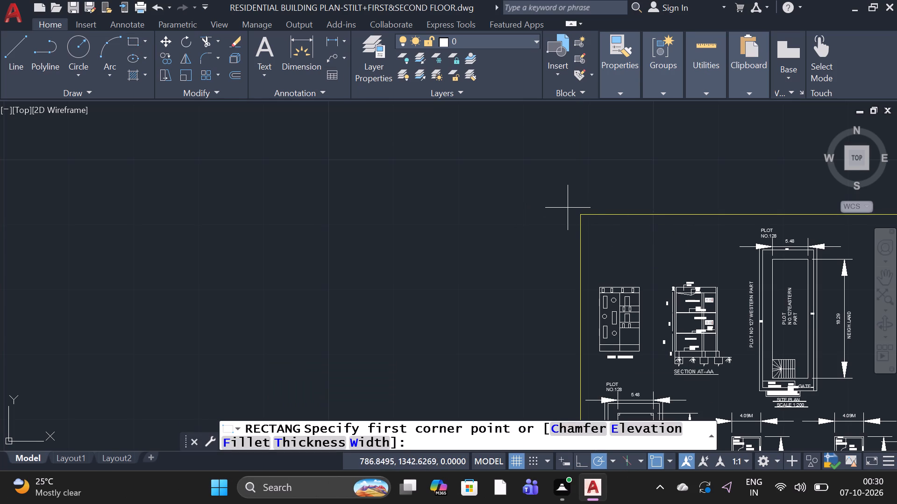
{"action": "left_click", "coordinate": [571, 205]}
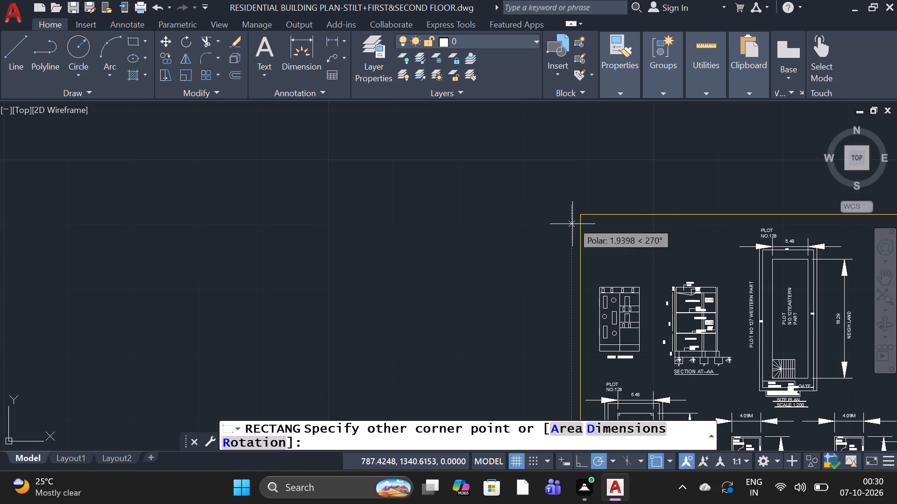
{"action": "scroll", "coordinate": [571, 226], "scroll_direction": "down", "scroll_amount": 3}
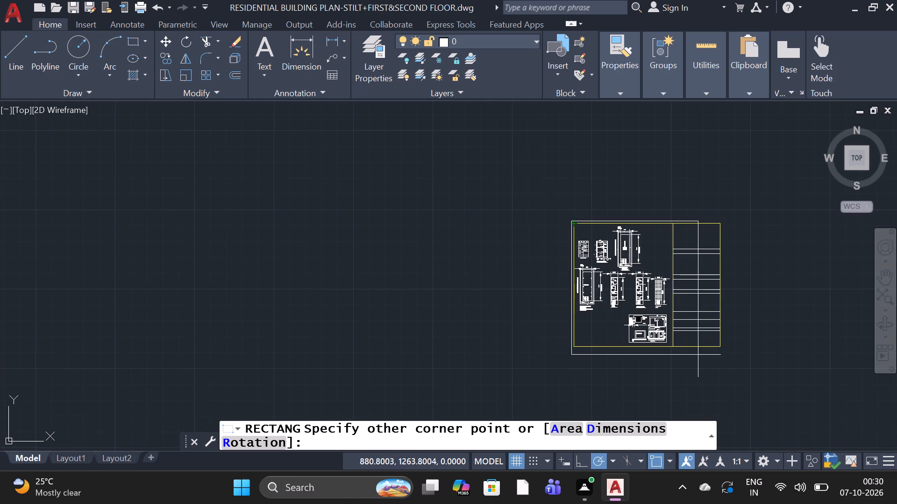
{"action": "scroll", "coordinate": [724, 353], "scroll_direction": "up", "scroll_amount": 2}
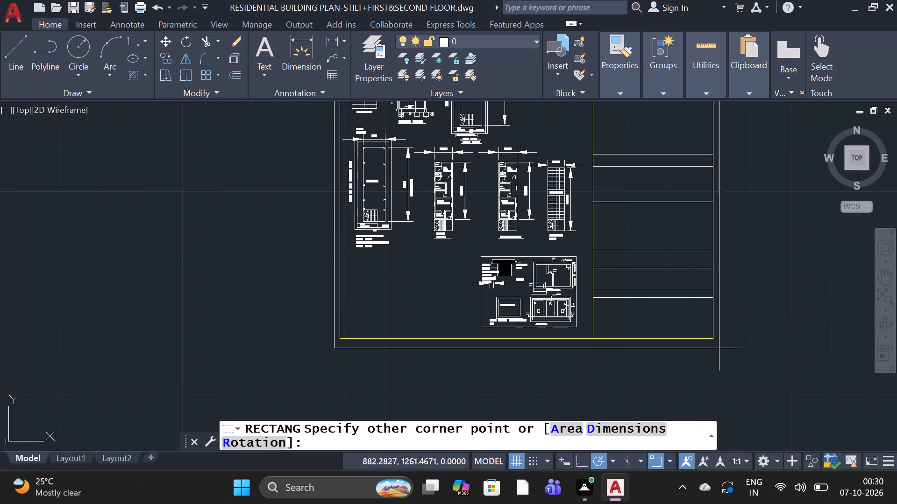
{"action": "left_click", "coordinate": [719, 345]}
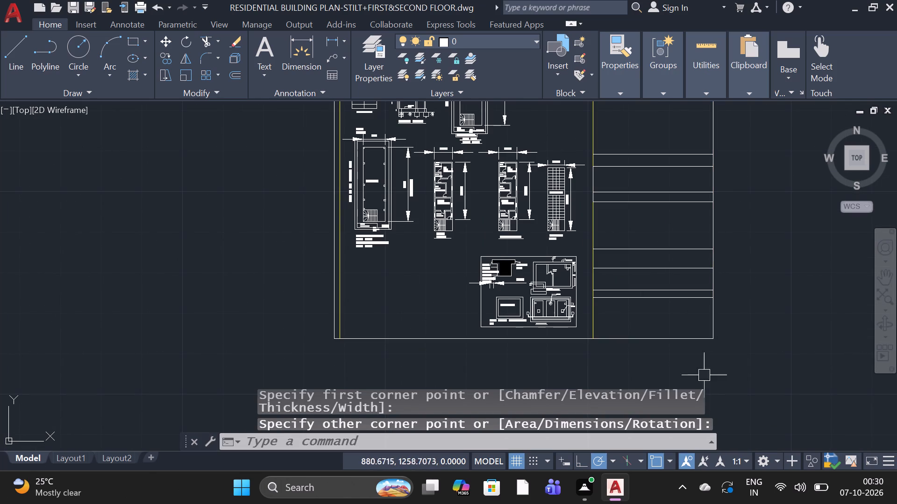
Draw a second outer rectangle from just outside the sheet border's lower-right corner to the first outer rectangle's upper-left corner.
{"action": "scroll", "coordinate": [708, 376], "scroll_direction": "down", "scroll_amount": 2}
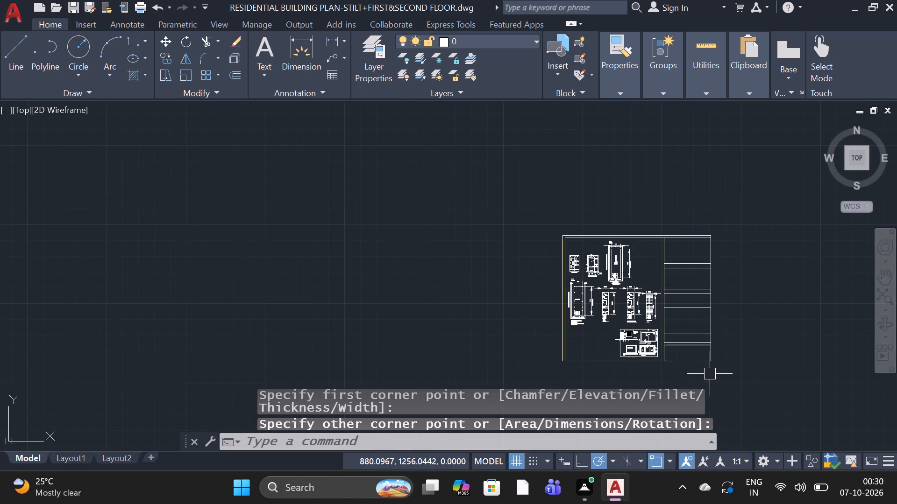
{"action": "scroll", "coordinate": [710, 374], "scroll_direction": "up", "scroll_amount": 2}
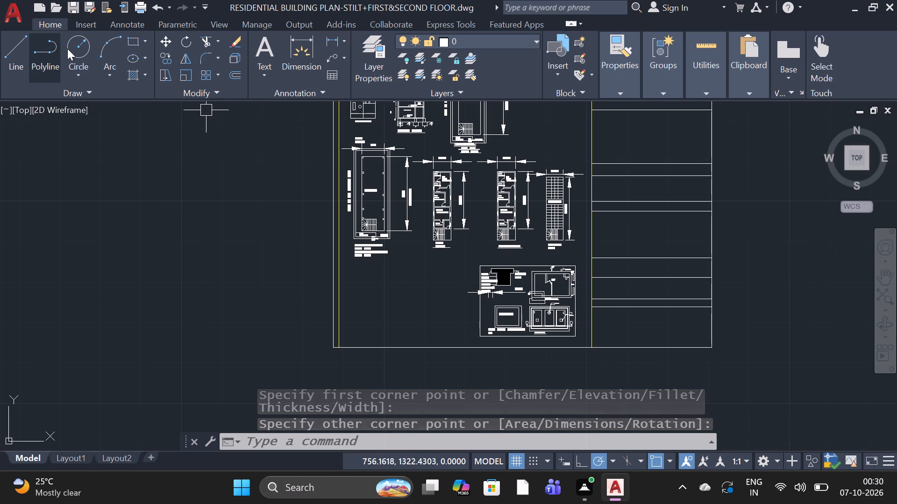
{"action": "left_click", "coordinate": [137, 44]}
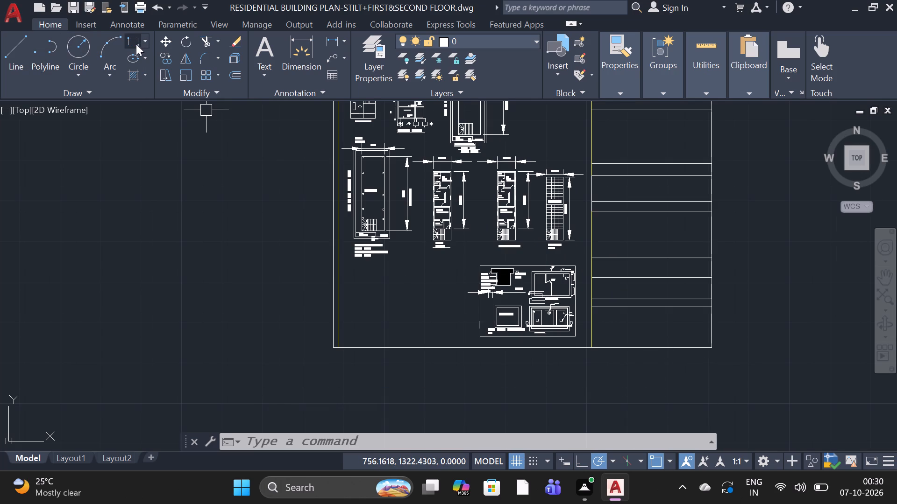
{"action": "left_click", "coordinate": [723, 354]}
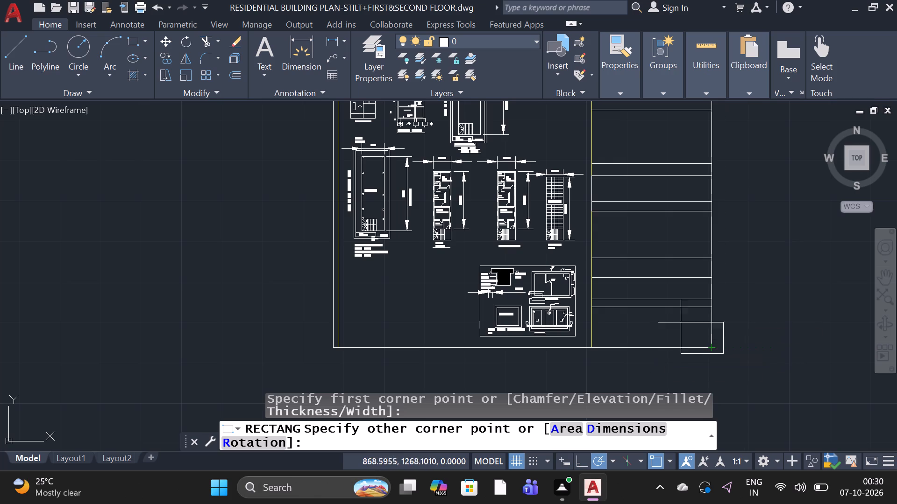
{"action": "scroll", "coordinate": [537, 208], "scroll_direction": "down", "scroll_amount": 2}
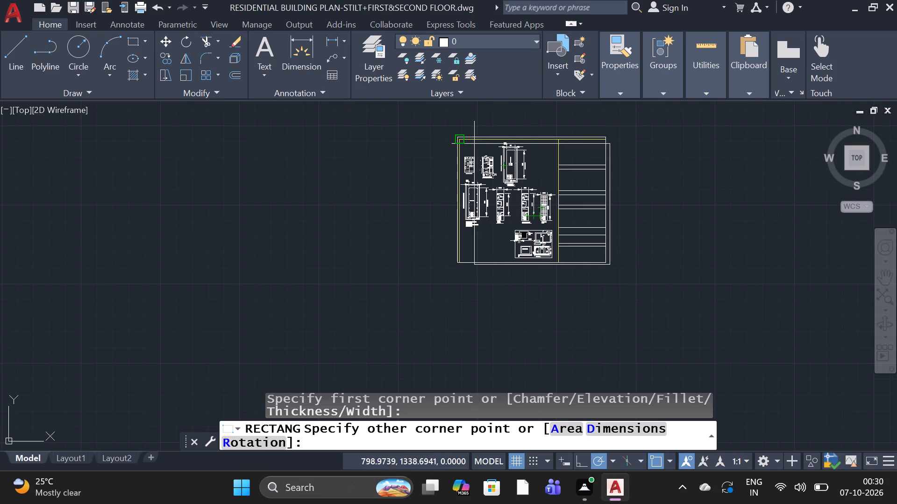
{"action": "scroll", "coordinate": [460, 141], "scroll_direction": "up", "scroll_amount": 2}
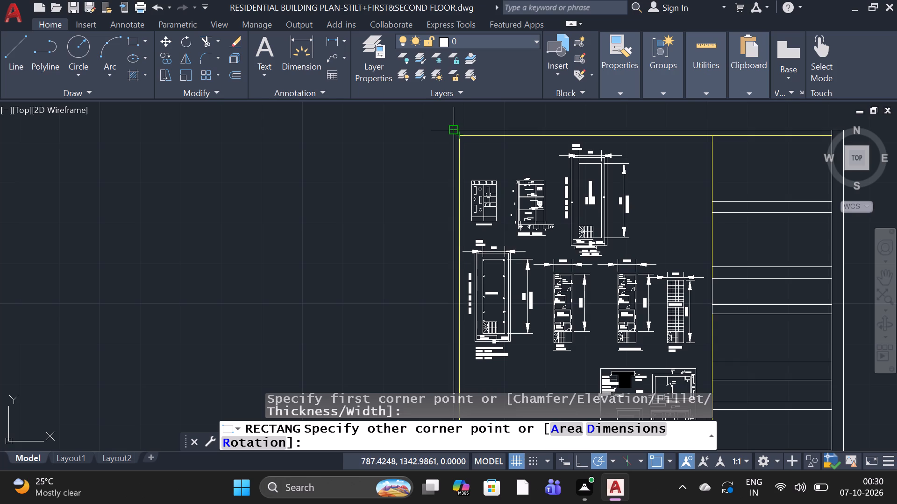
{"action": "left_click", "coordinate": [457, 133]}
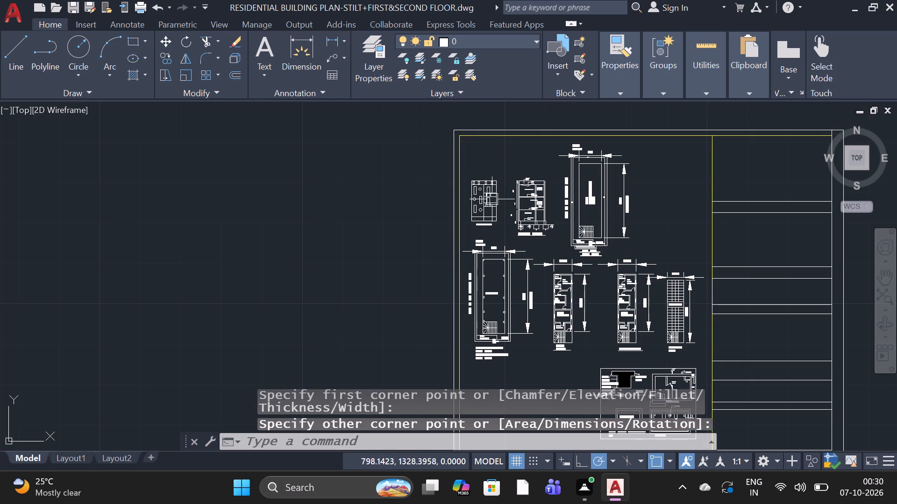
{"action": "key", "text": "space"}
{"action": "scroll", "coordinate": [465, 172], "scroll_direction": "down", "scroll_amount": 2}
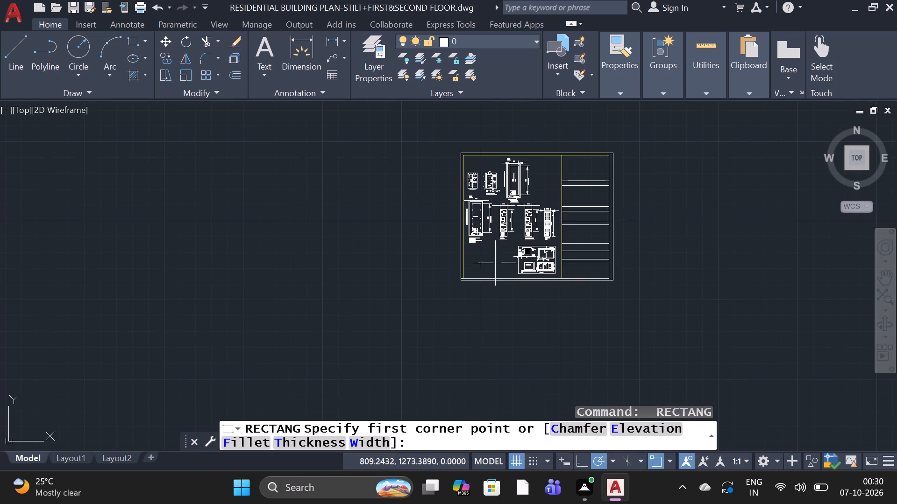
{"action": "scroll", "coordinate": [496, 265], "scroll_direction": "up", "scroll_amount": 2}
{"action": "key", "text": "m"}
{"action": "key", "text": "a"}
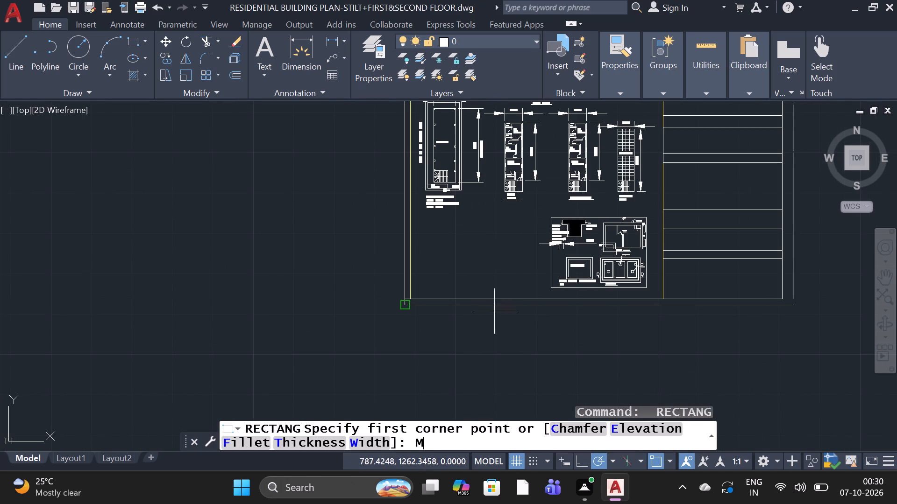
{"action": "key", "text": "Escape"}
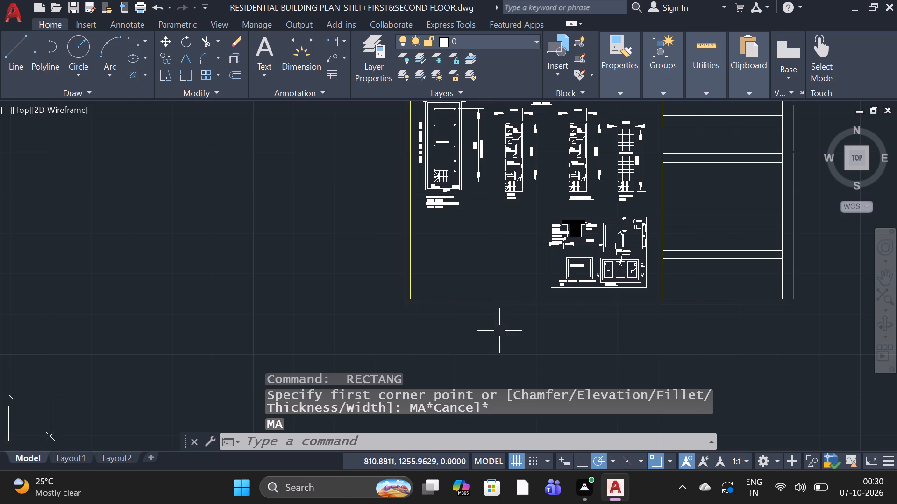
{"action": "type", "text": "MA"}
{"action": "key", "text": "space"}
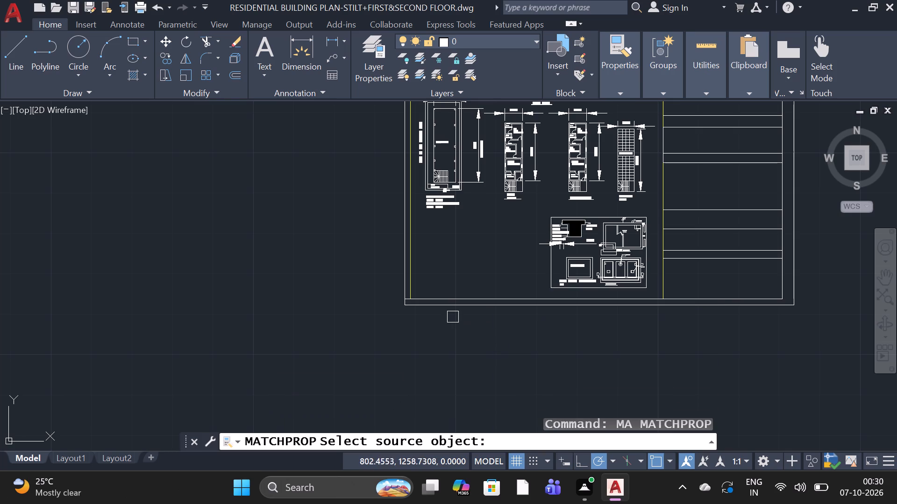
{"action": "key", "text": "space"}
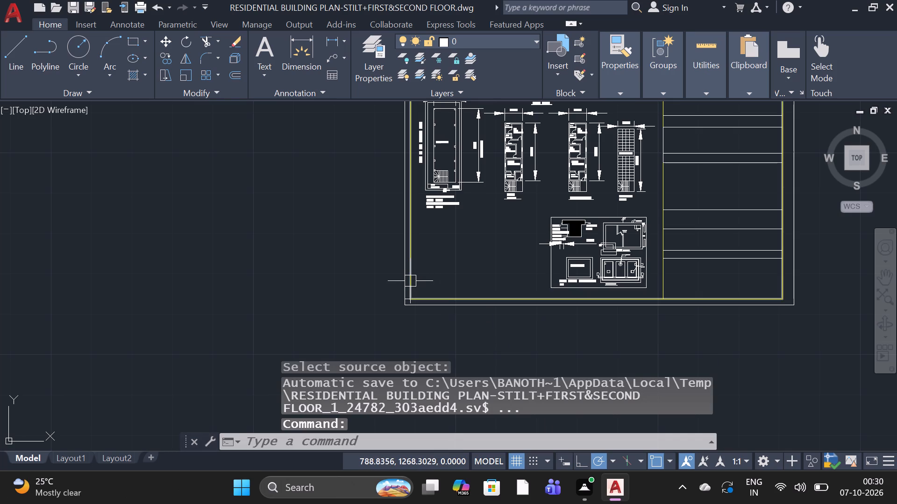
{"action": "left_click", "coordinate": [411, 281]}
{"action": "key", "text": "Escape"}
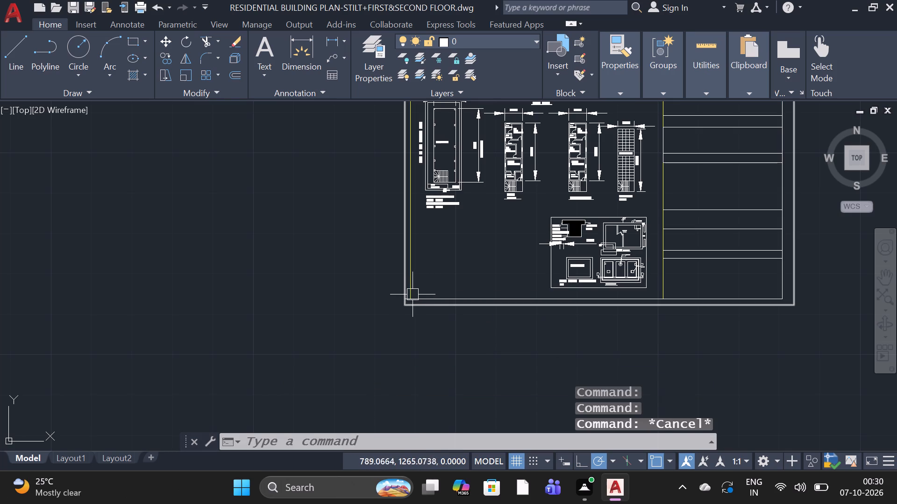
Match the yellow sheet border's properties to the white outer frame around the sheet.
{"action": "type", "text": "MA"}
{"action": "key", "text": "space"}
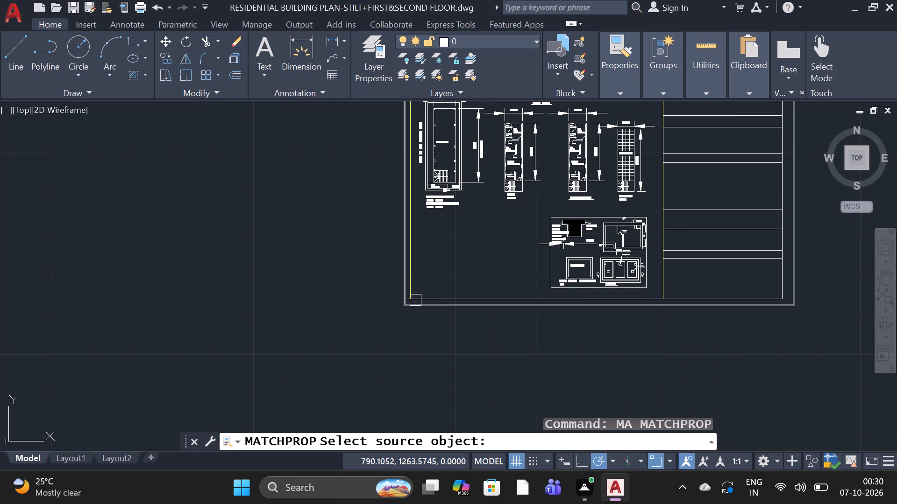
{"action": "left_click", "coordinate": [415, 278]}
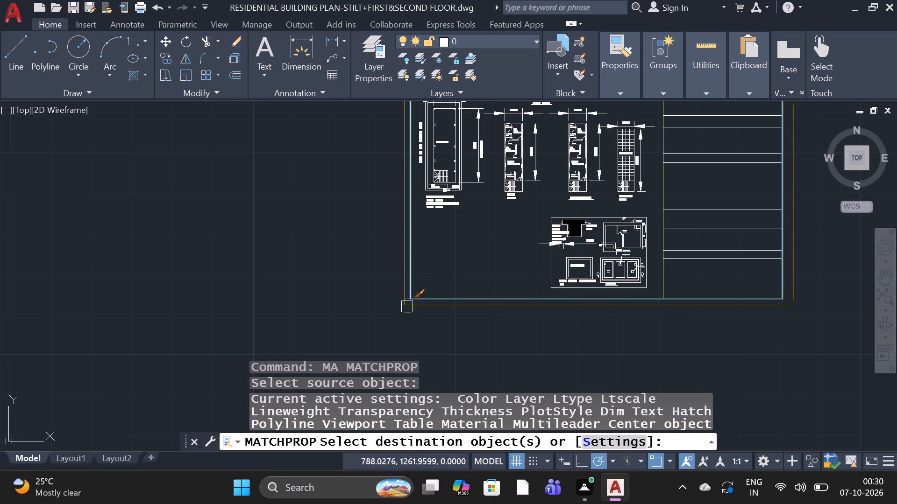
{"action": "left_click", "coordinate": [405, 293]}
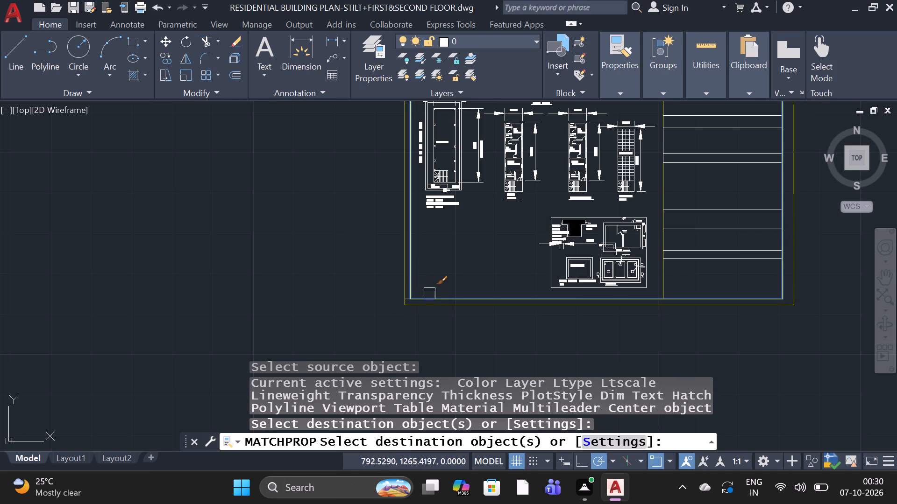
{"action": "scroll", "coordinate": [444, 302], "scroll_direction": "down", "scroll_amount": 2}
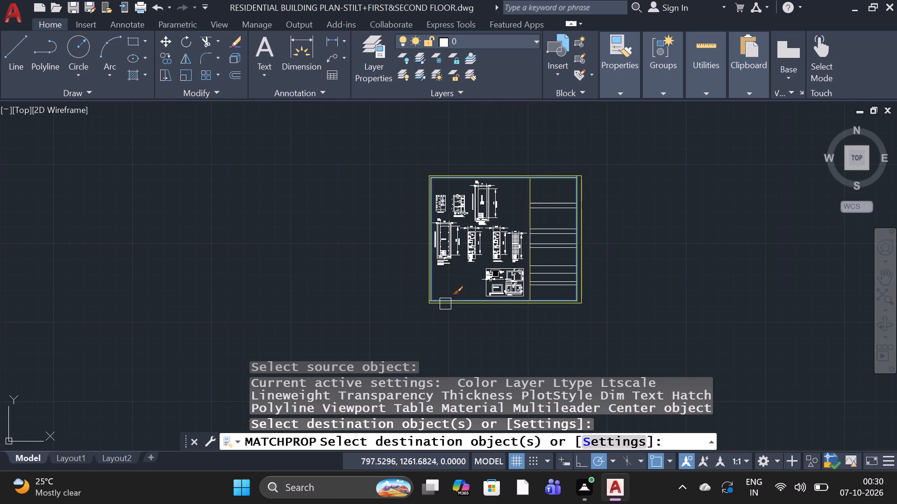
{"action": "key", "text": "space"}
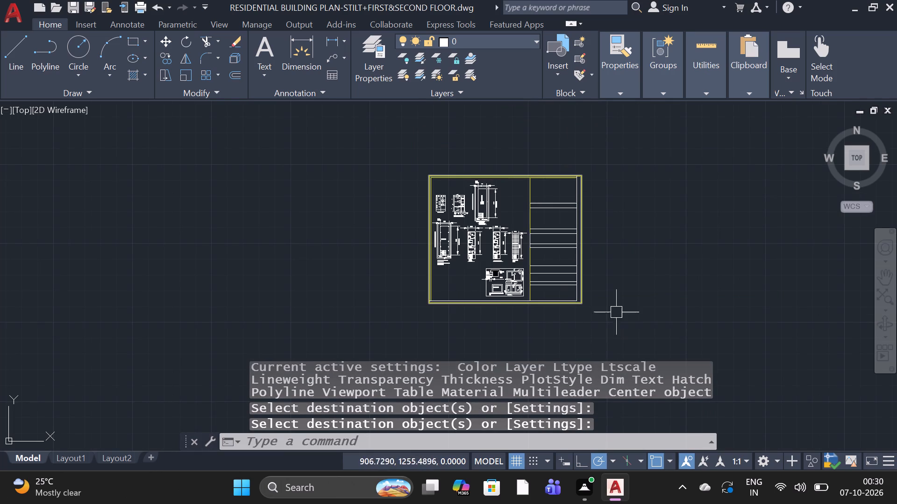
Match the yellow outer frame's properties to the white rectangle running along the sheet border's right and bottom edges.
{"action": "scroll", "coordinate": [607, 301], "scroll_direction": "up", "scroll_amount": 2}
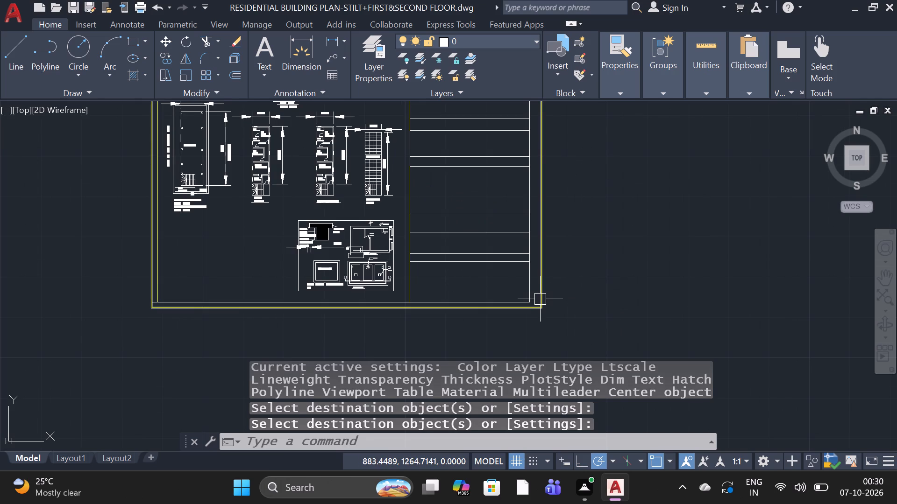
{"action": "type", "text": "MA"}
{"action": "key", "text": "space"}
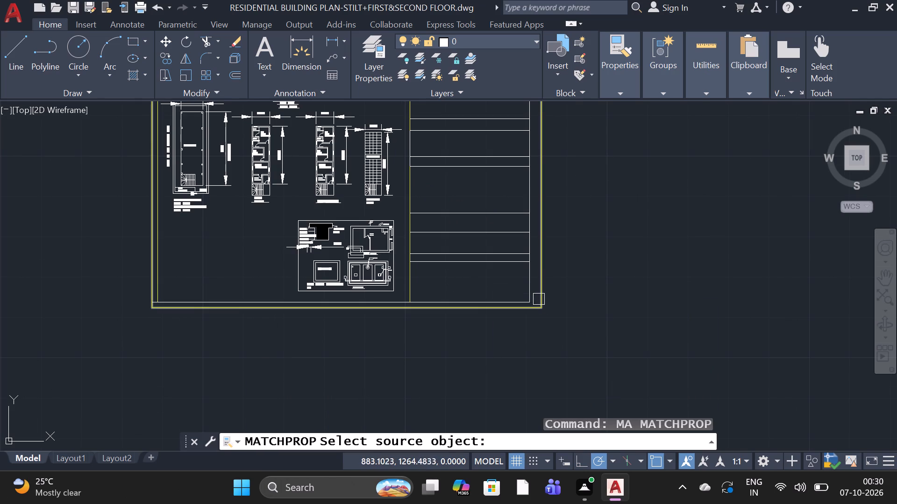
{"action": "left_click", "coordinate": [542, 298]}
{"action": "left_click", "coordinate": [530, 294]}
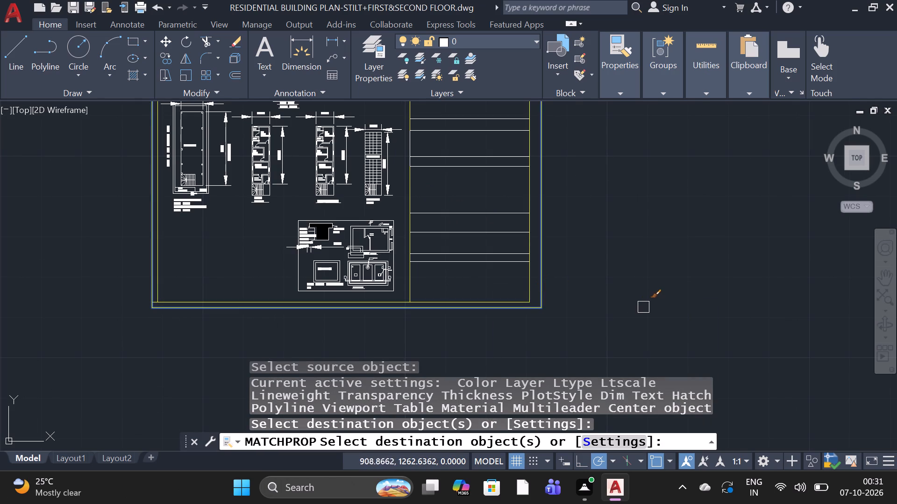
{"action": "key", "text": "Escape"}
{"action": "scroll", "coordinate": [646, 310], "scroll_direction": "down", "scroll_amount": 2}
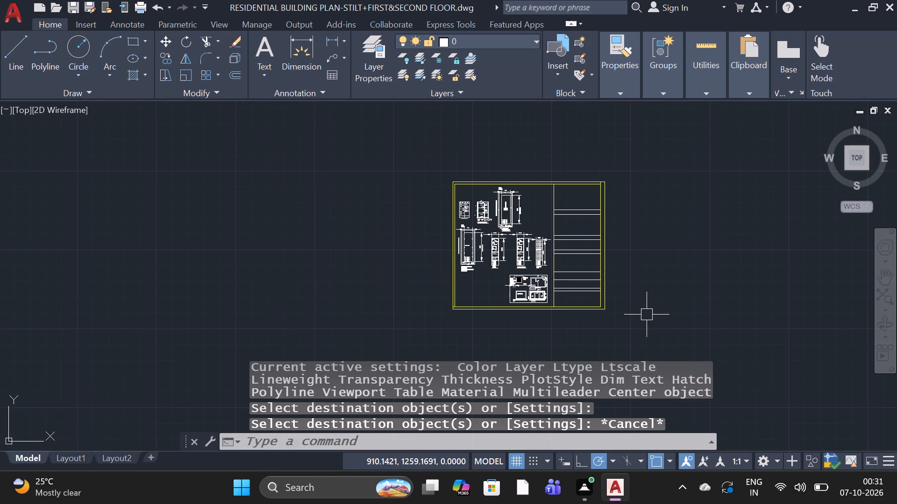
{"action": "key", "text": "Escape"}
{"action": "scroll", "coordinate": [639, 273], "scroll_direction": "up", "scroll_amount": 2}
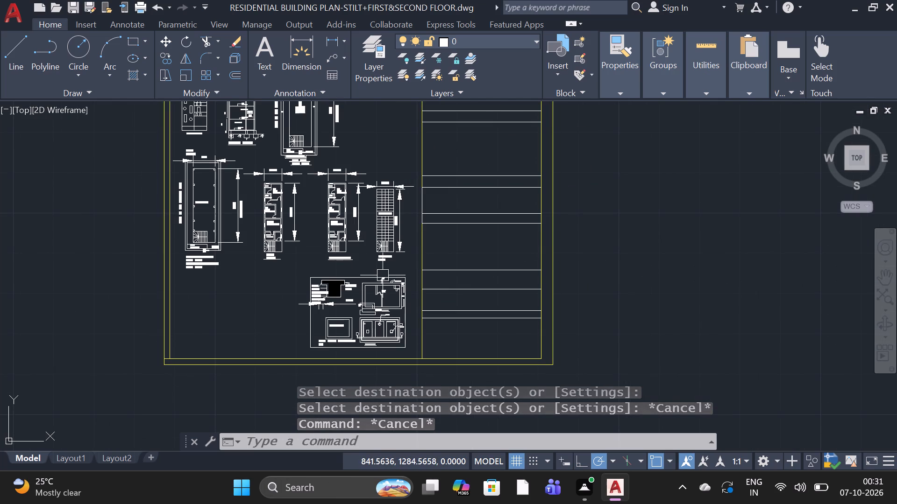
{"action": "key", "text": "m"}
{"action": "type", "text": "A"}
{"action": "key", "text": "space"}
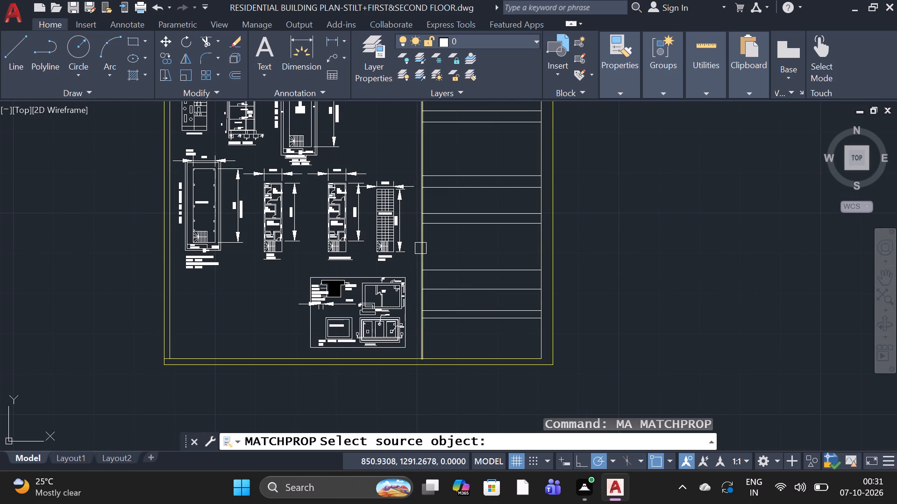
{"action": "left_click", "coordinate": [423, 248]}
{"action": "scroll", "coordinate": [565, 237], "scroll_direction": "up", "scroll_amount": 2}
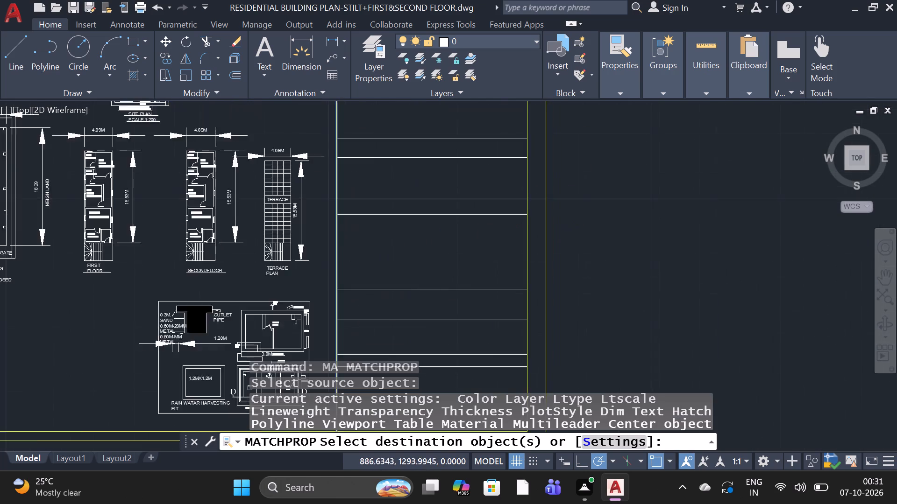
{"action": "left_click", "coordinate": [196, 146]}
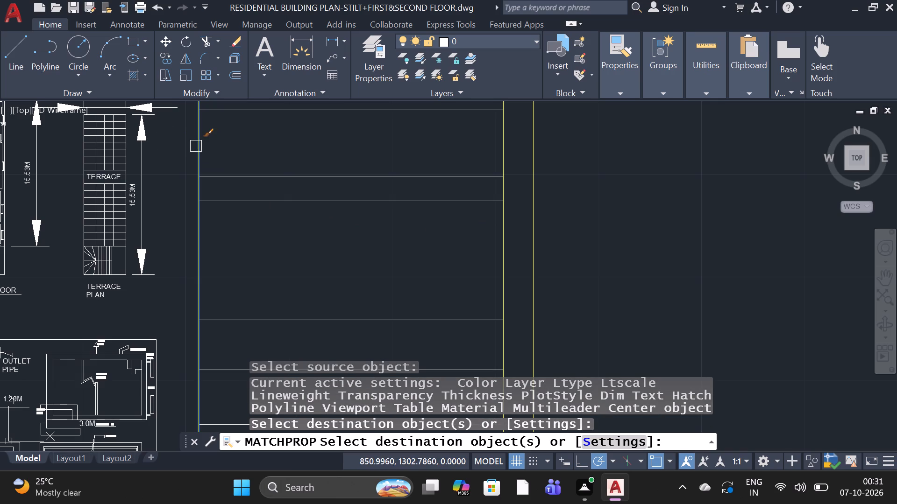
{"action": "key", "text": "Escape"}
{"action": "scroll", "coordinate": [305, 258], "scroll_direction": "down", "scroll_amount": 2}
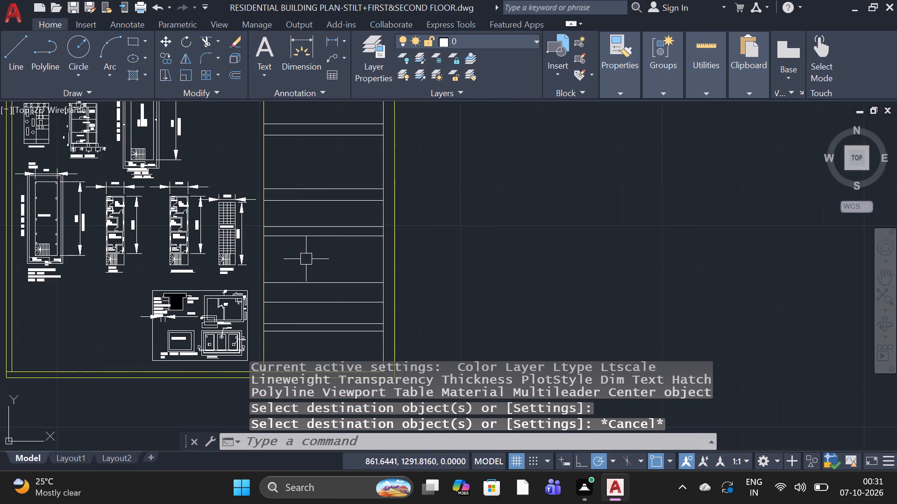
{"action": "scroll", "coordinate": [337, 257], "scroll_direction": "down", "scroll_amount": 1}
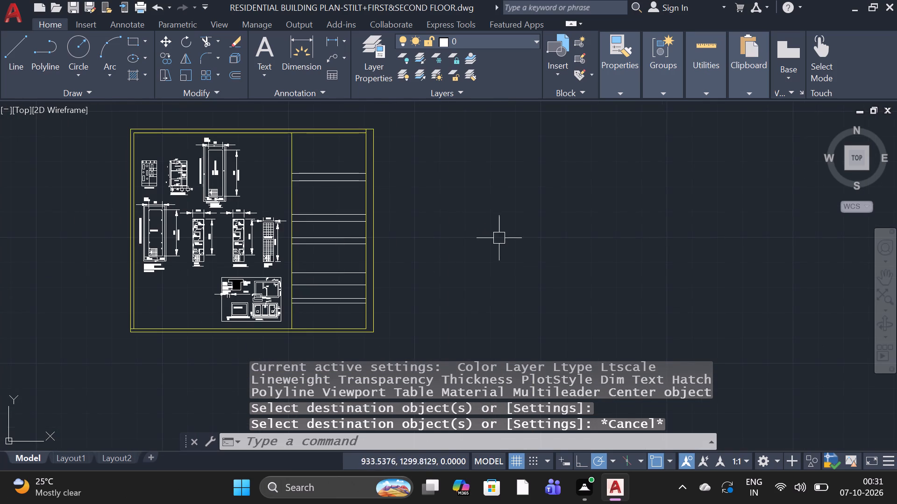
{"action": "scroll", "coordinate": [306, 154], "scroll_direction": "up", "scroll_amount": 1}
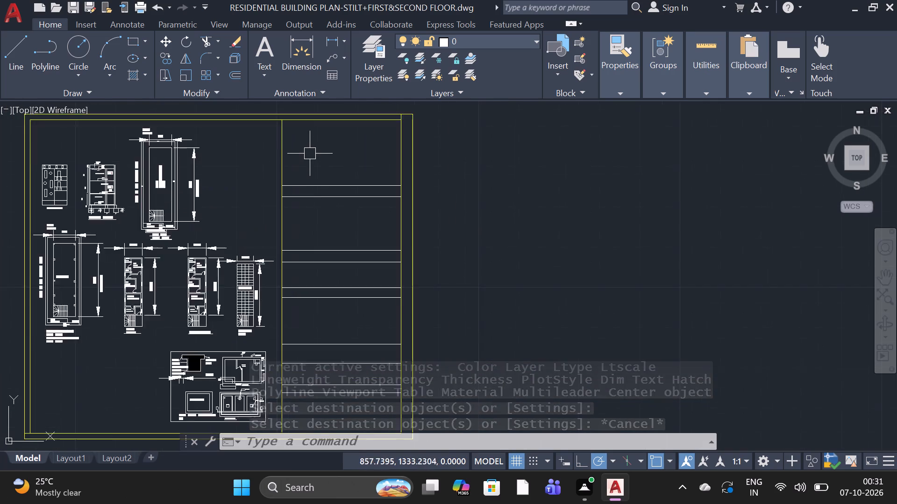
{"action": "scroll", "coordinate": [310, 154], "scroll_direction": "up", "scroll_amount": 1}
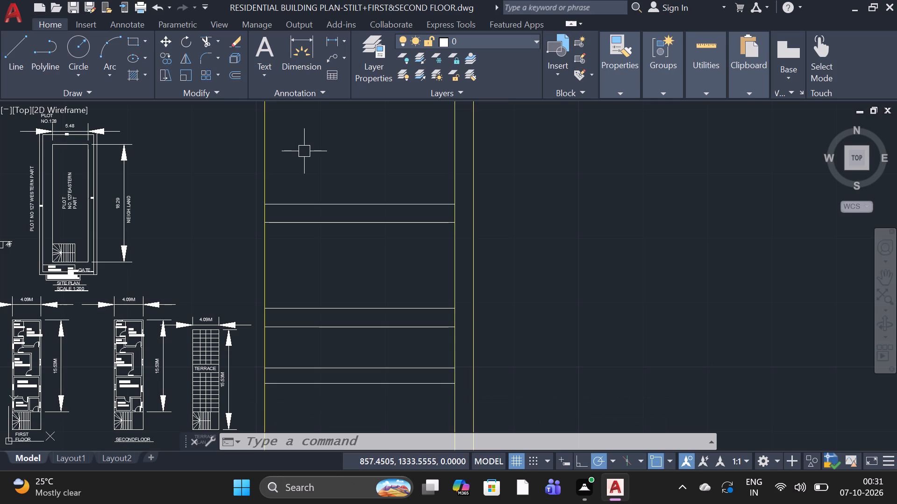
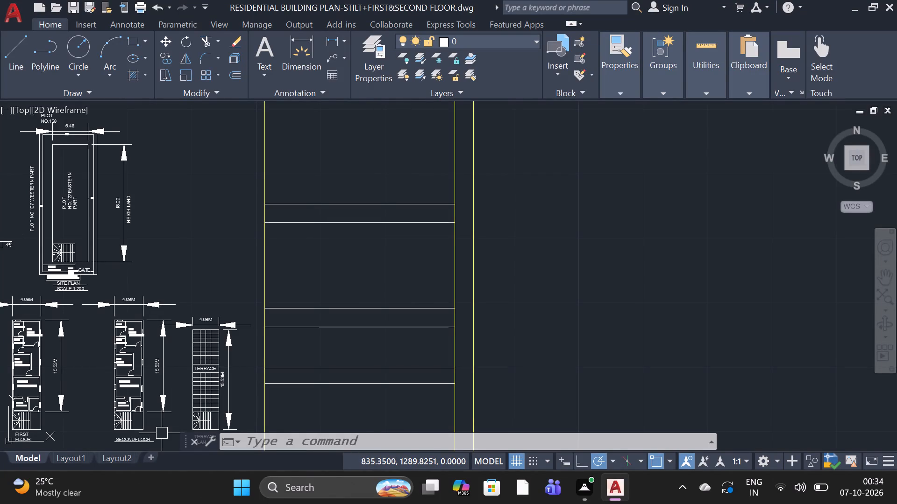
Look through the Start menu's pinned, recent and categorised apps for WhatsApp.
{"action": "left_click", "coordinate": [227, 482]}
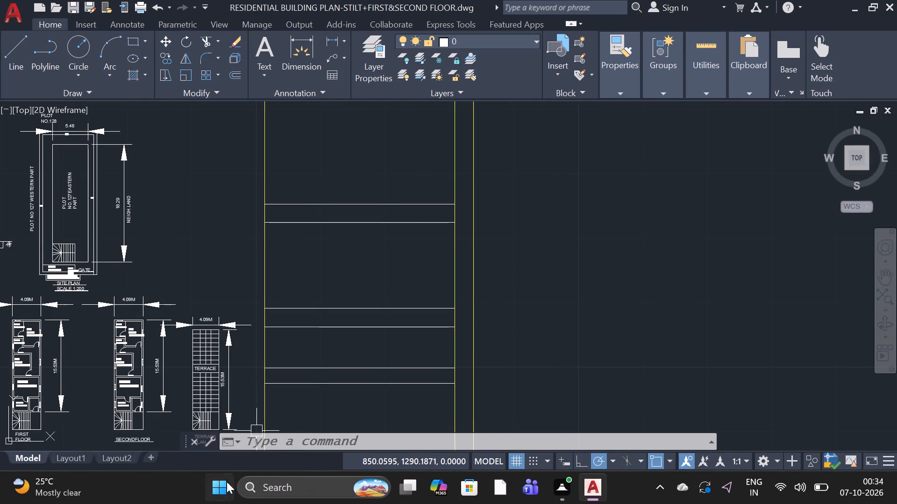
{"action": "scroll", "coordinate": [327, 379], "scroll_direction": "down", "scroll_amount": 3}
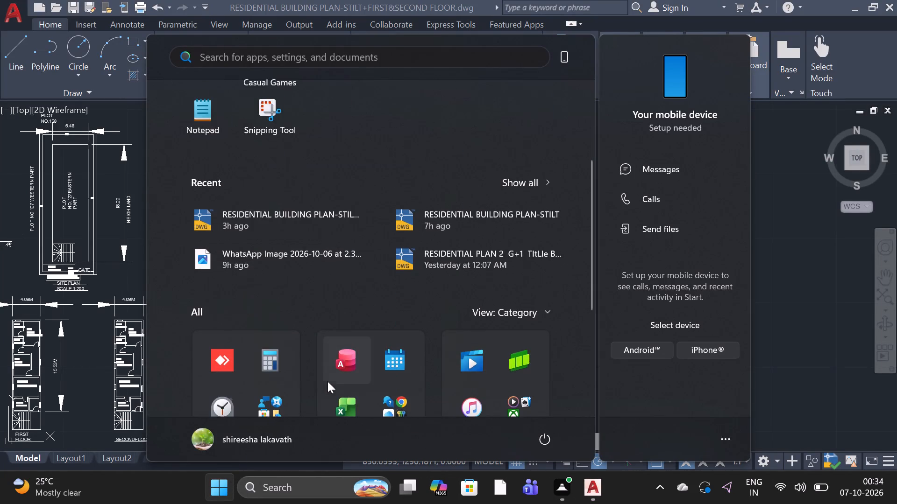
{"action": "scroll", "coordinate": [336, 388], "scroll_direction": "down", "scroll_amount": 12}
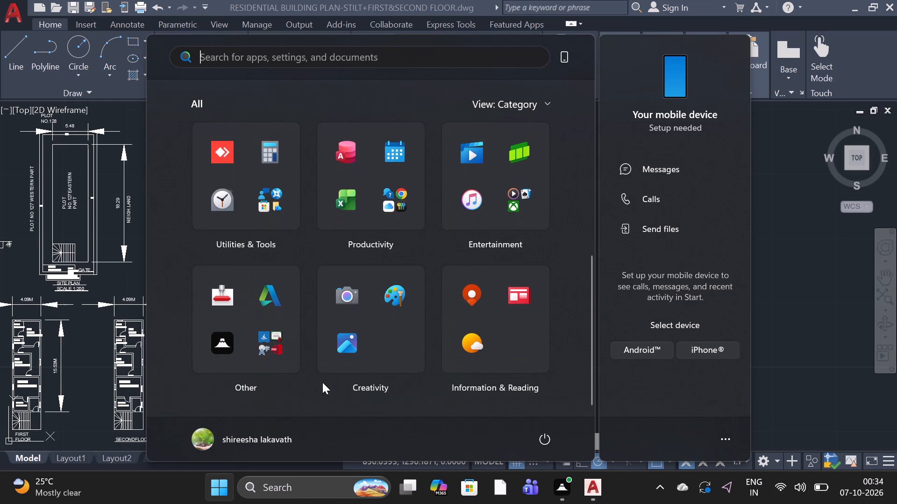
{"action": "scroll", "coordinate": [322, 382], "scroll_direction": "down", "scroll_amount": 1}
{"action": "scroll", "coordinate": [355, 373], "scroll_direction": "up", "scroll_amount": 8}
{"action": "scroll", "coordinate": [363, 365], "scroll_direction": "down", "scroll_amount": 10}
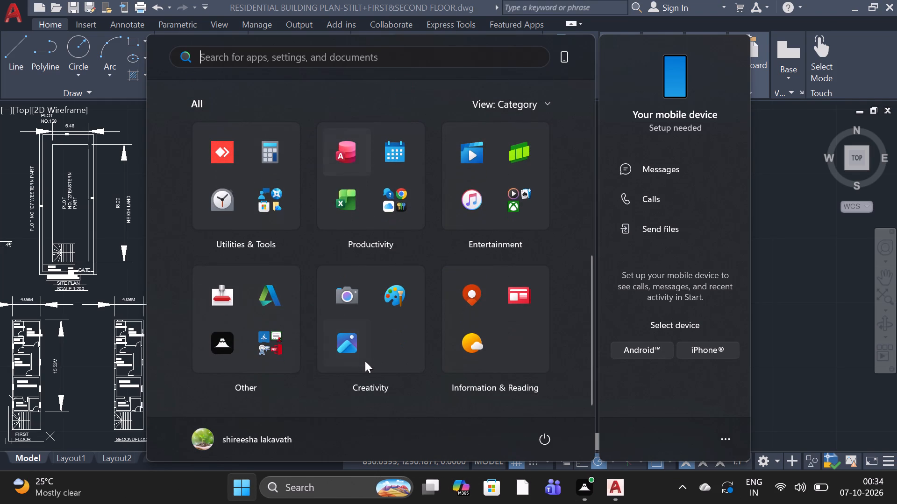
{"action": "scroll", "coordinate": [365, 361], "scroll_direction": "down", "scroll_amount": 6}
{"action": "scroll", "coordinate": [543, 356], "scroll_direction": "up", "scroll_amount": 5}
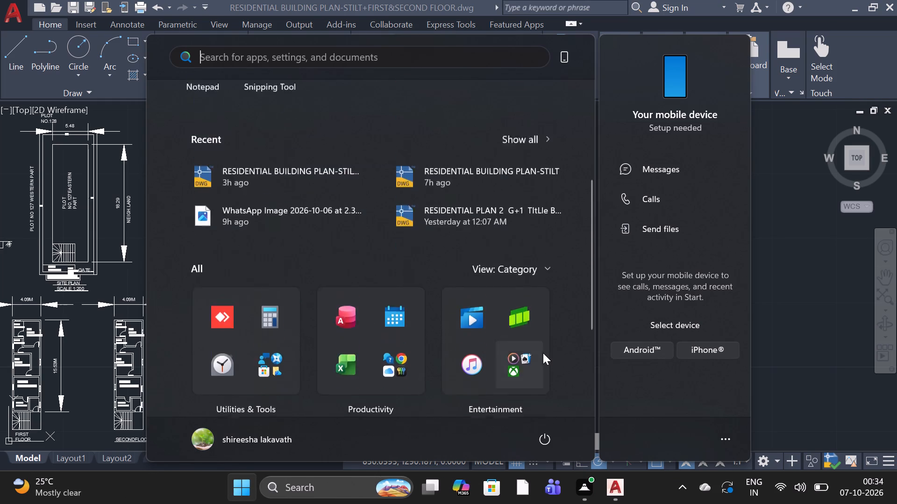
{"action": "scroll", "coordinate": [543, 353], "scroll_direction": "up", "scroll_amount": 11}
{"action": "scroll", "coordinate": [377, 361], "scroll_direction": "down", "scroll_amount": 2}
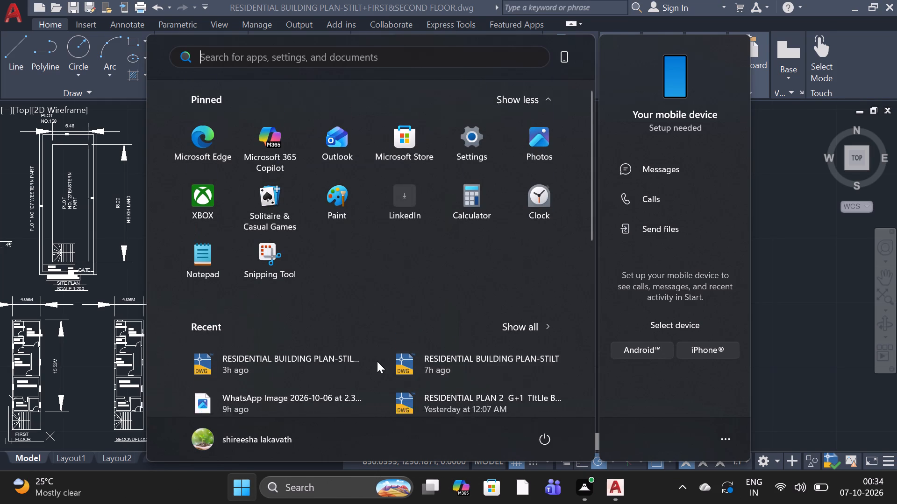
{"action": "scroll", "coordinate": [377, 361], "scroll_direction": "down", "scroll_amount": 13}
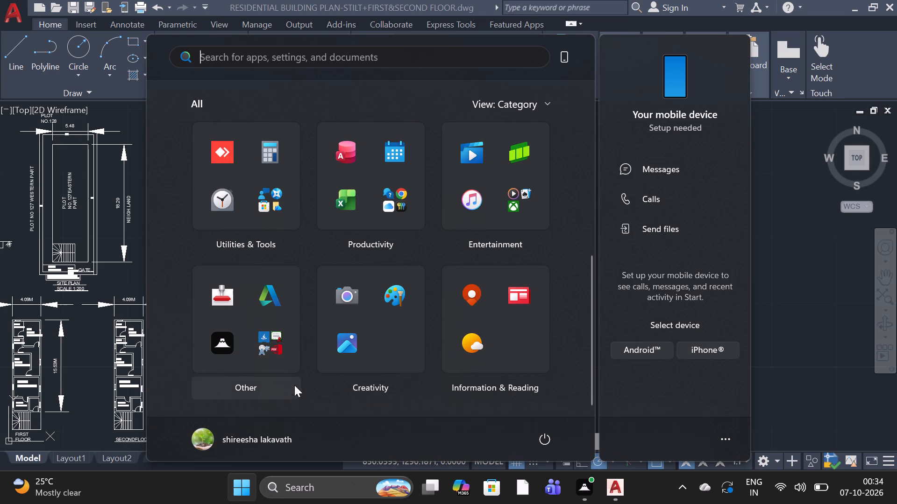
{"action": "scroll", "coordinate": [306, 368], "scroll_direction": "down", "scroll_amount": 3}
{"action": "left_click", "coordinate": [534, 107]}
{"action": "scroll", "coordinate": [381, 139], "scroll_direction": "down", "scroll_amount": 2}
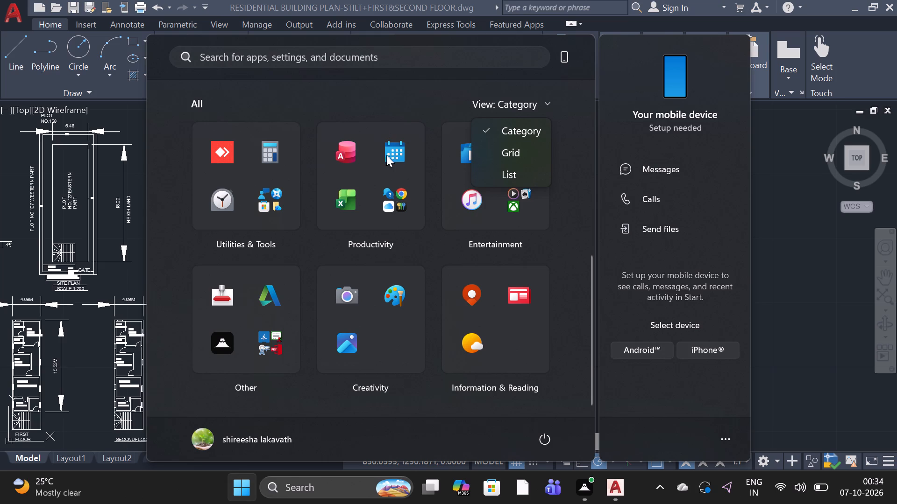
{"action": "scroll", "coordinate": [386, 155], "scroll_direction": "down", "scroll_amount": 1}
{"action": "scroll", "coordinate": [381, 165], "scroll_direction": "up", "scroll_amount": 3}
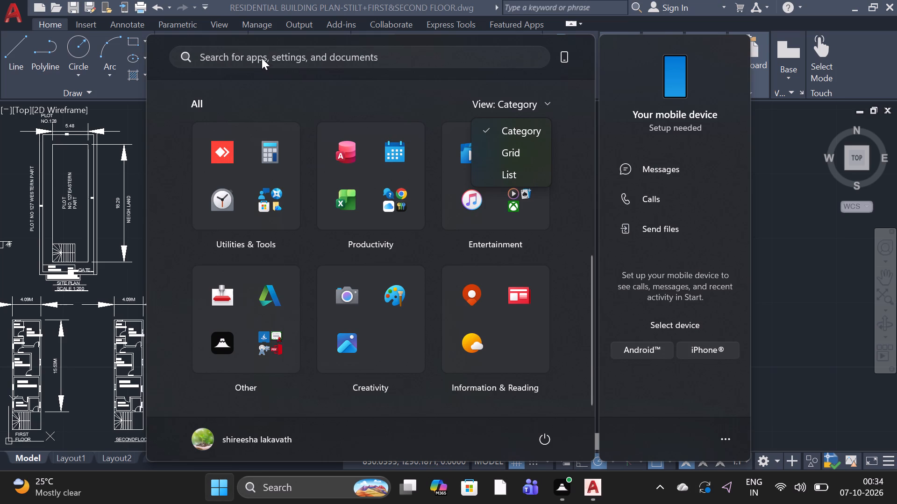
{"action": "left_click", "coordinate": [259, 57]}
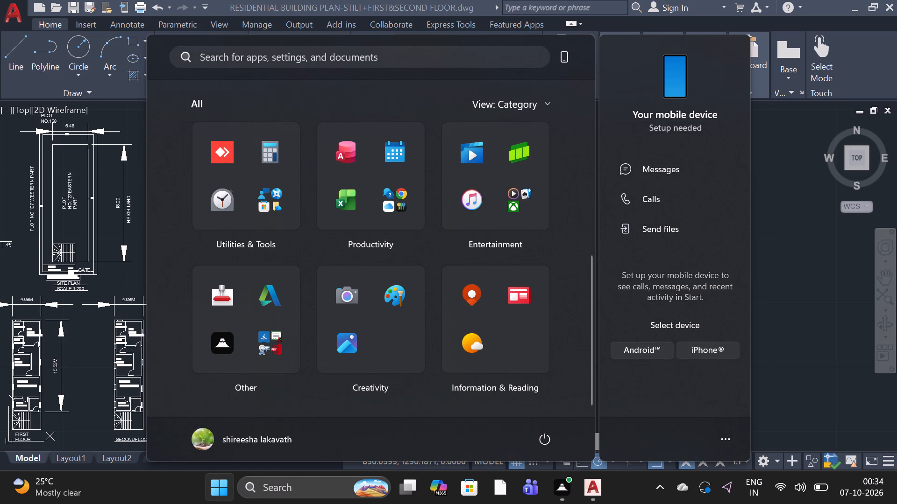
Launch WhatsApp from the Windows search's top apps.
{"action": "left_click", "coordinate": [251, 61]}
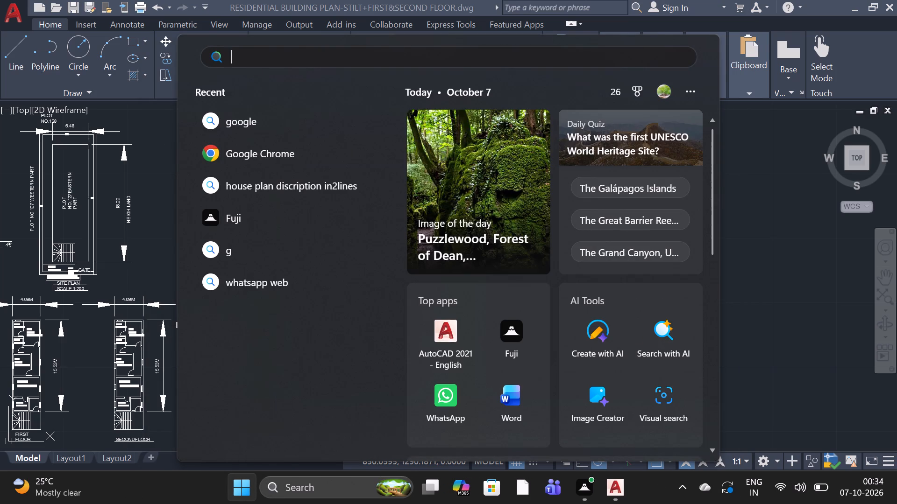
{"action": "left_click", "coordinate": [434, 406]}
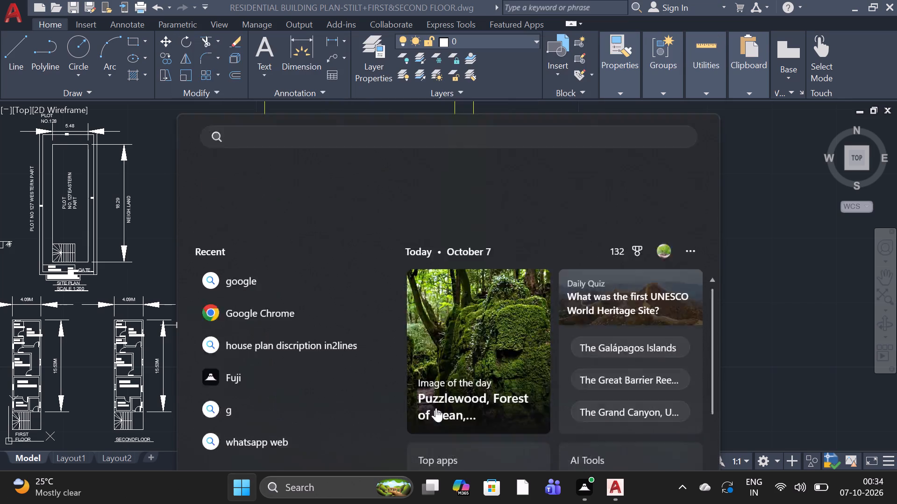
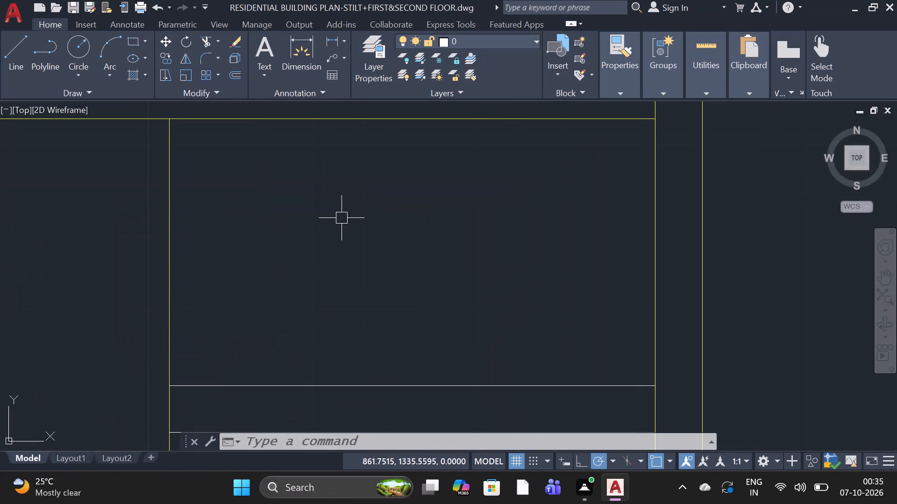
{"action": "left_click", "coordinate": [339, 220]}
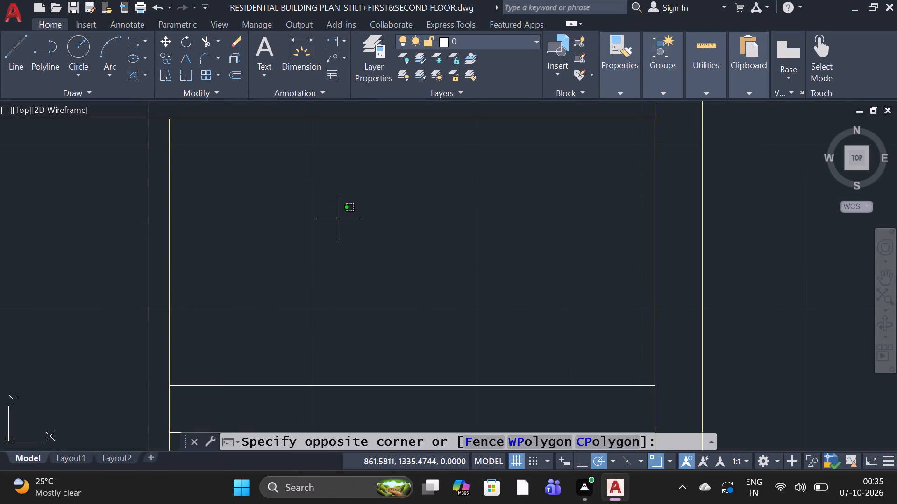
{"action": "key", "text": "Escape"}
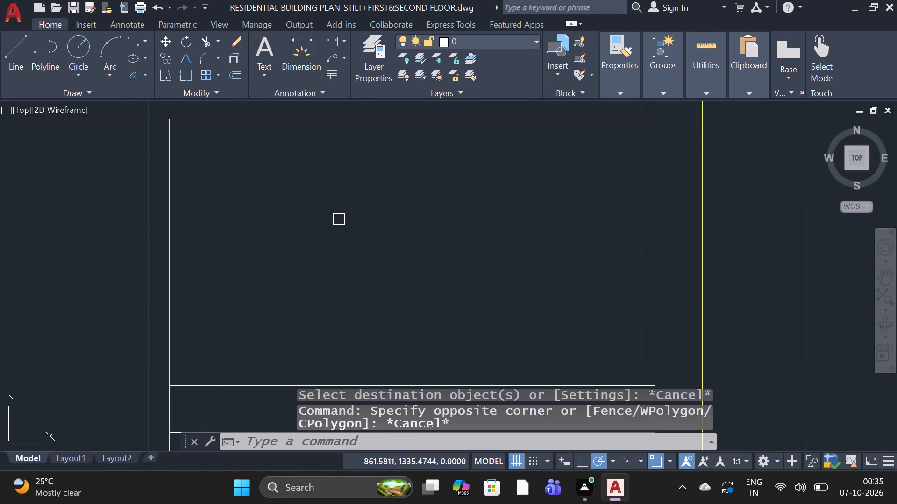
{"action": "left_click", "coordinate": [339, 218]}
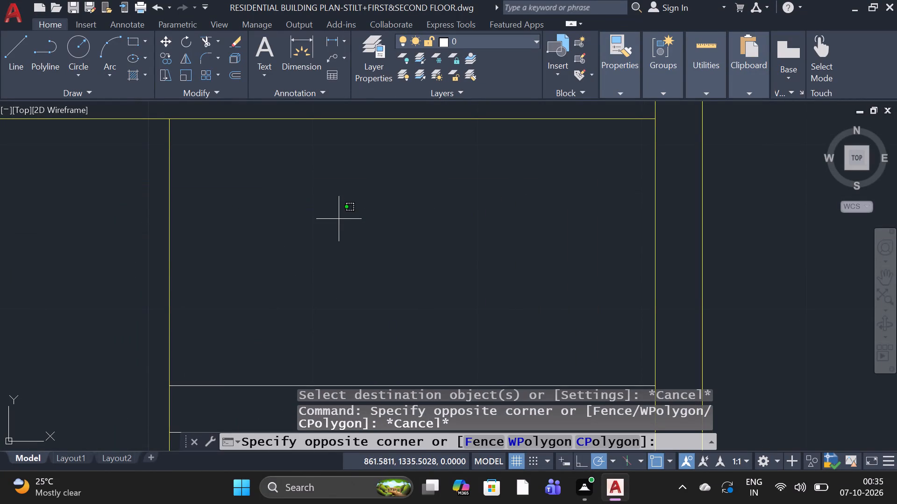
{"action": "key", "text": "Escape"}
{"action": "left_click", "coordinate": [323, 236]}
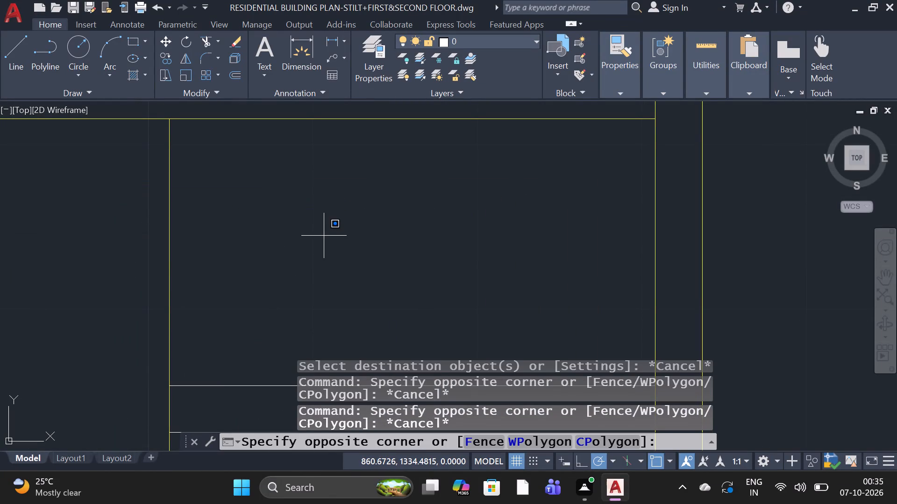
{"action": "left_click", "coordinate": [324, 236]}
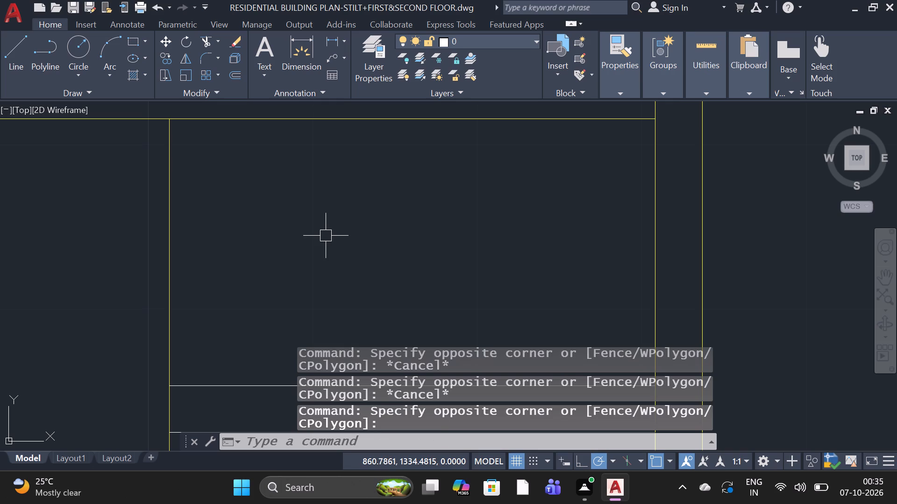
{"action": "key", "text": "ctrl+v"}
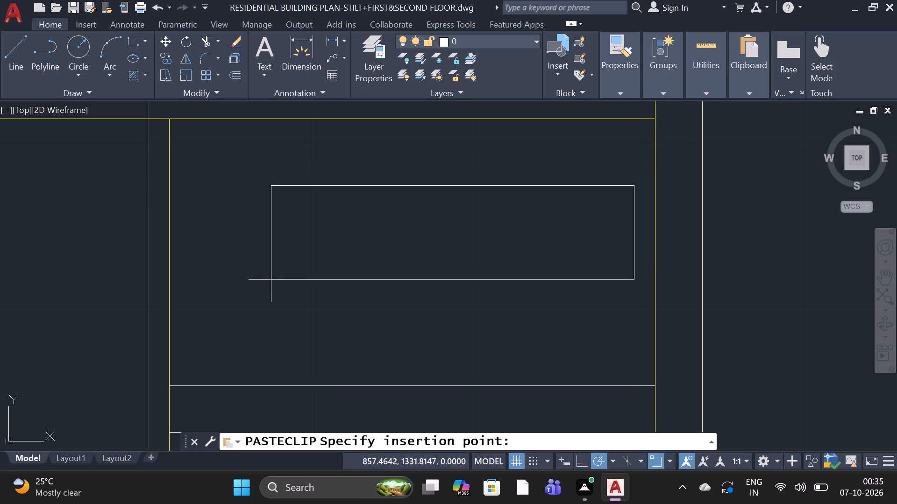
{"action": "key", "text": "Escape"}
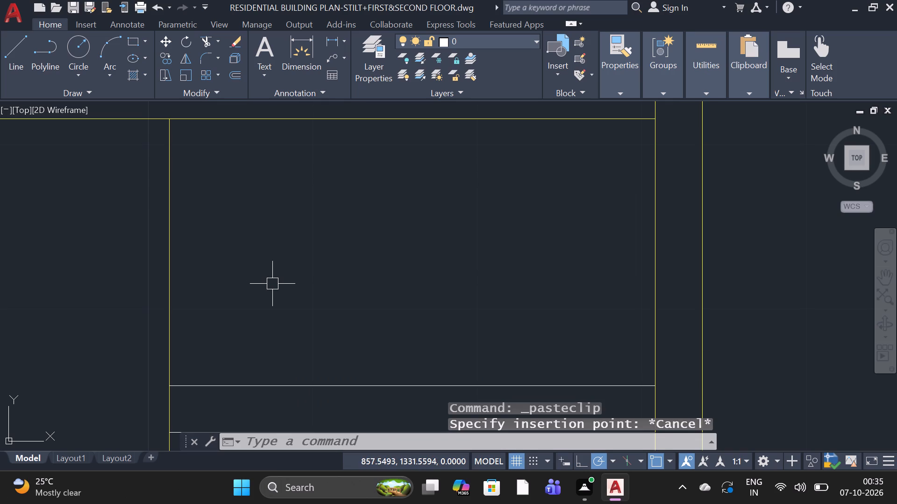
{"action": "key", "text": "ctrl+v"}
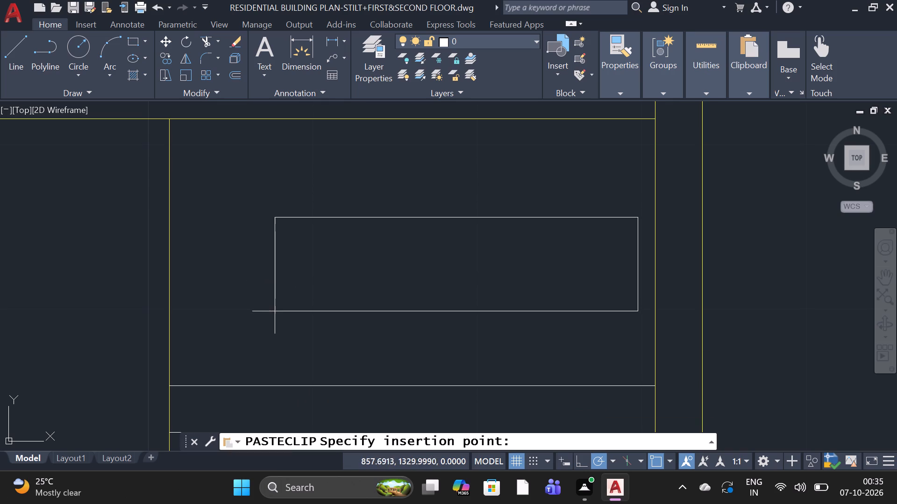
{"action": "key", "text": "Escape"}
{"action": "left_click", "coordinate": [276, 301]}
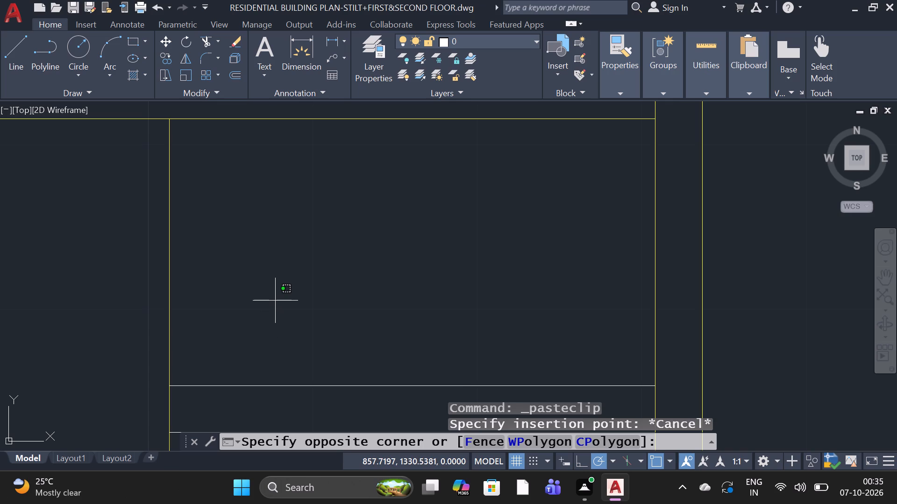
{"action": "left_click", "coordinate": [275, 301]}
Paste the copied "PLAN SHOWING THE PROPOSED STILT, FIRST & SECOND FLOOR" title text into the top cell of the side column.
{"action": "scroll", "coordinate": [275, 301], "scroll_direction": "down", "scroll_amount": 1}
{"action": "left_click", "coordinate": [276, 216]}
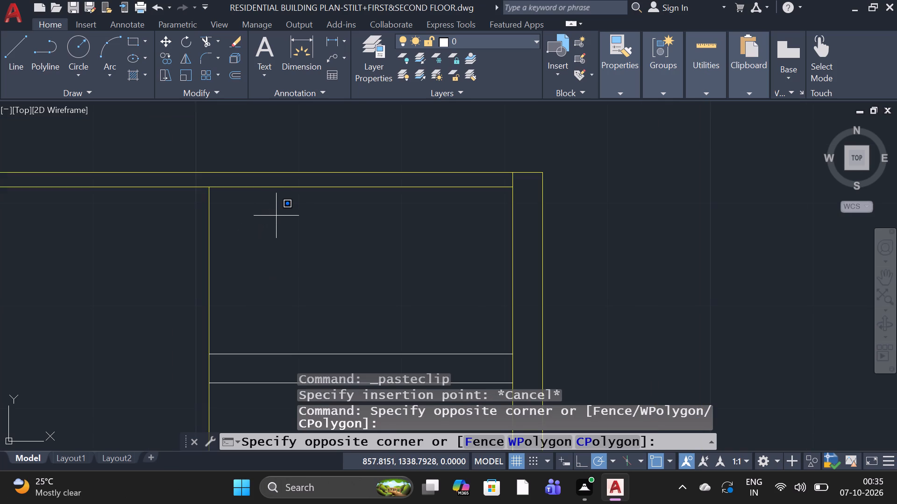
{"action": "key", "text": "ctrl+v"}
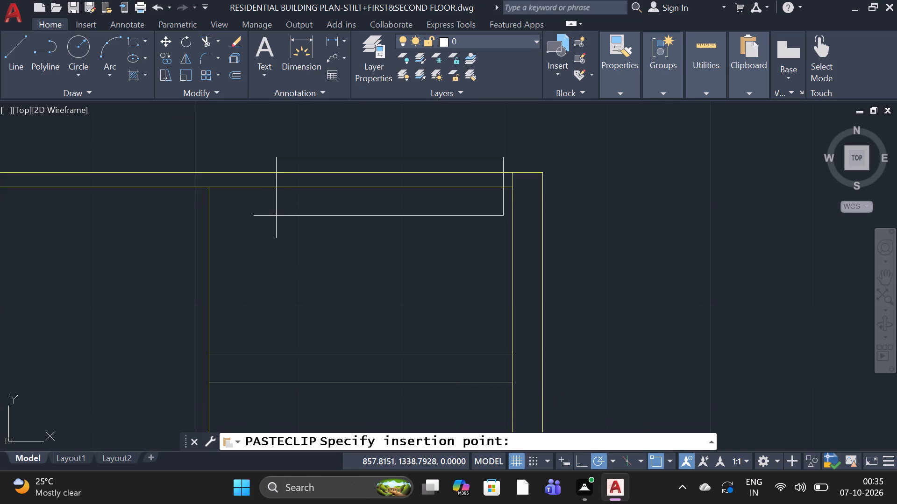
{"action": "left_click", "coordinate": [260, 286]}
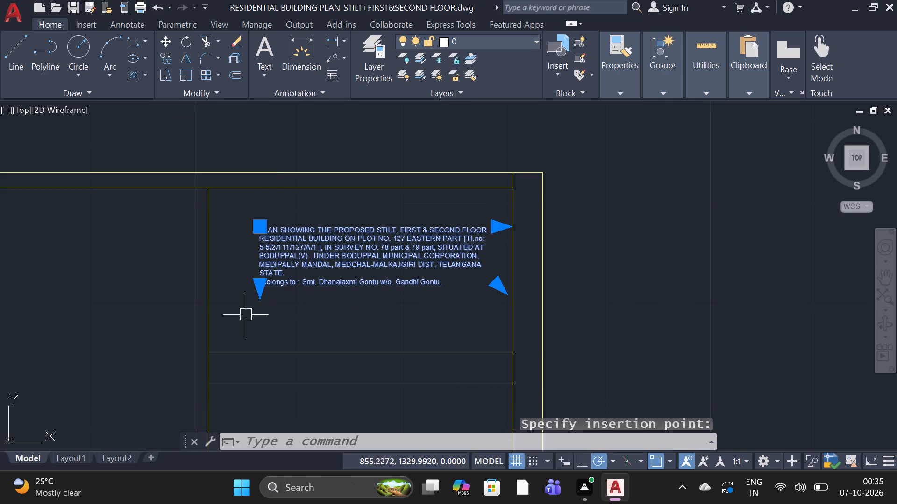
{"action": "left_click", "coordinate": [241, 321]}
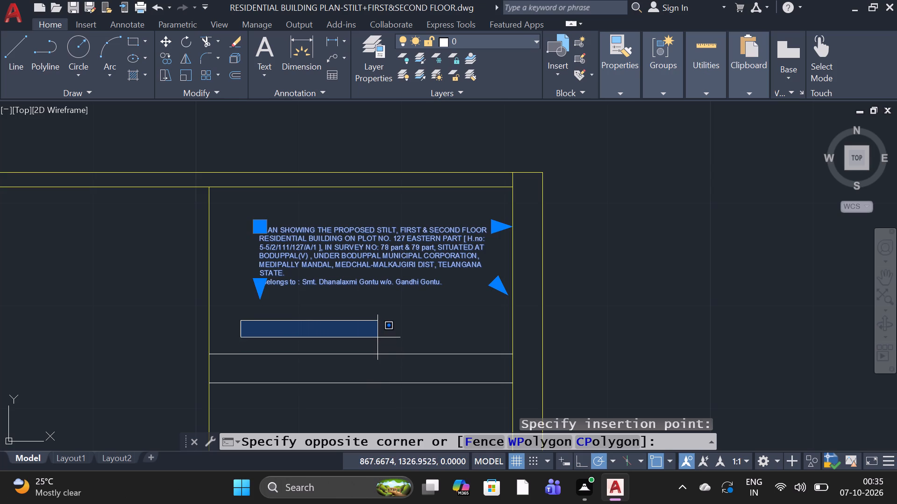
{"action": "left_click", "coordinate": [377, 337]}
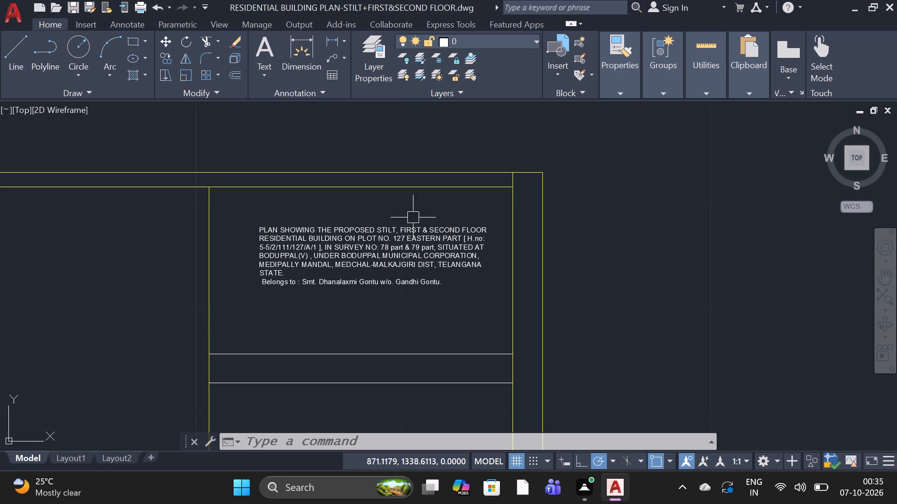
Scale up the pasted project title text freehand from a base point inside it, spanning most of the top cell's width.
{"action": "left_click", "coordinate": [413, 256]}
{"action": "right_click", "coordinate": [413, 259]}
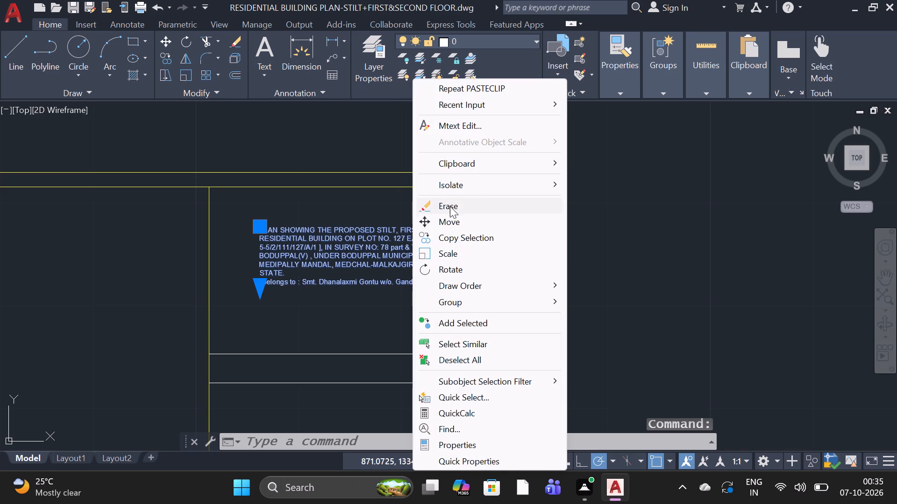
{"action": "left_click", "coordinate": [467, 253]}
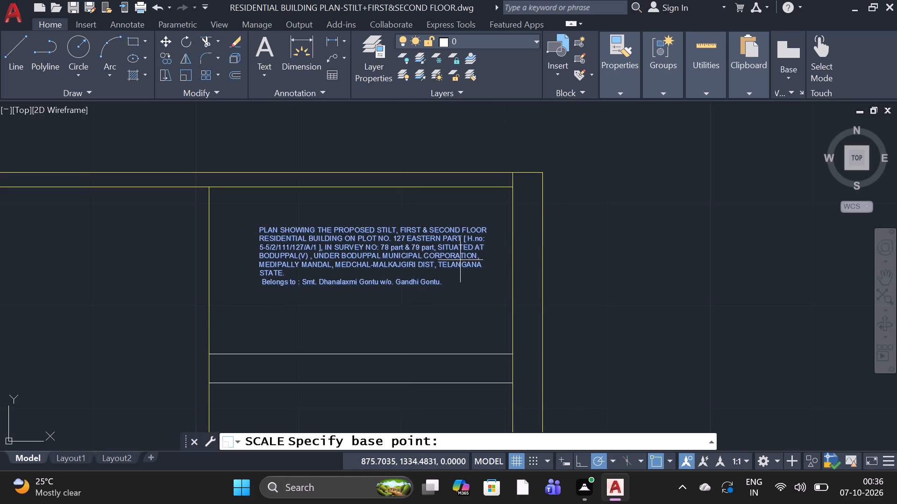
{"action": "left_click", "coordinate": [460, 260]}
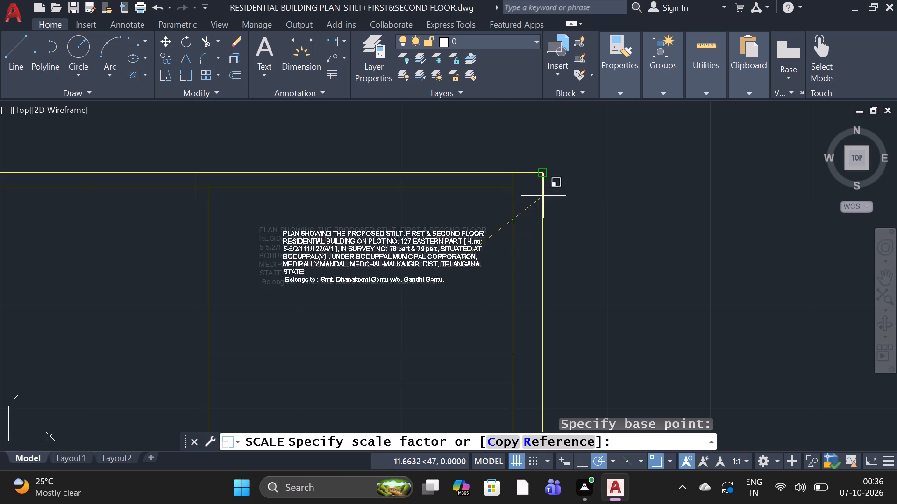
{"action": "left_click", "coordinate": [566, 160]}
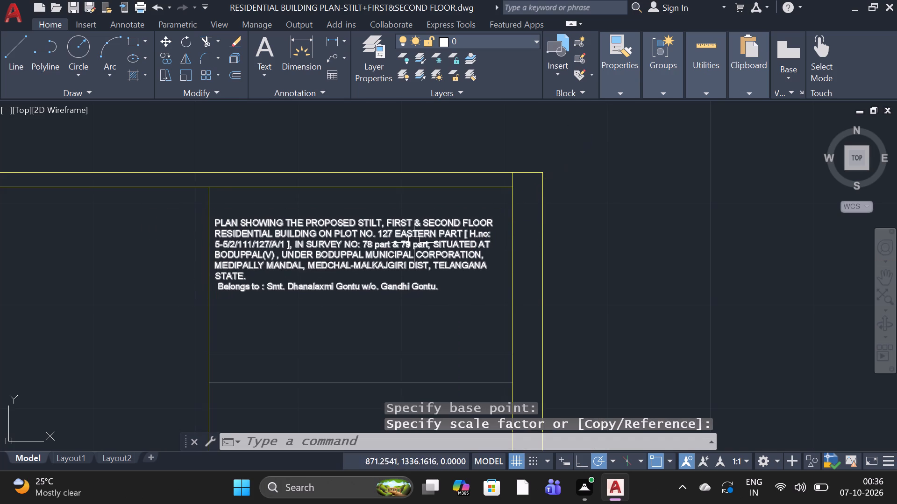
Scale the project title text up slightly once more from a base point near its upper middle, keeping it within the cell.
{"action": "left_click", "coordinate": [325, 236]}
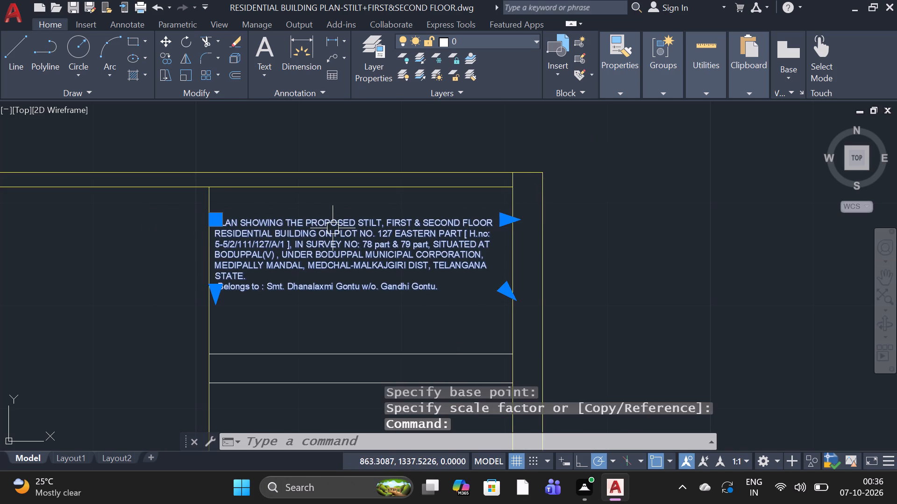
{"action": "right_click", "coordinate": [348, 225]}
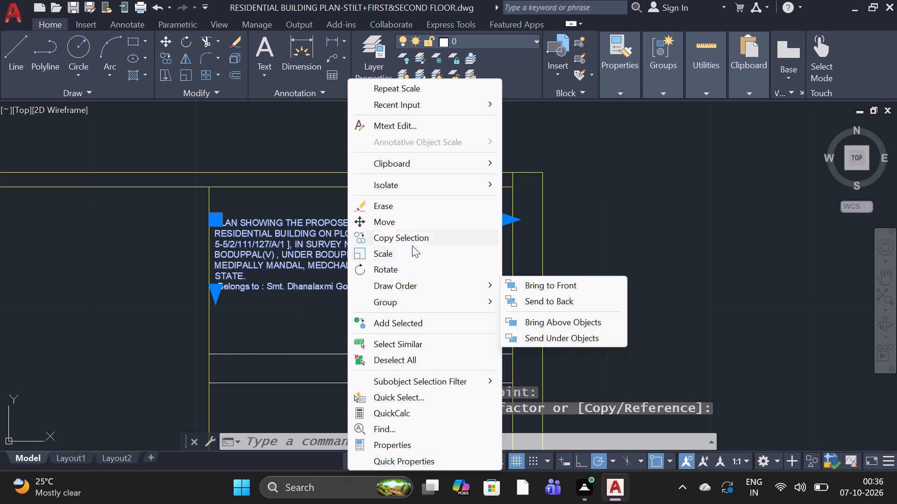
{"action": "left_click", "coordinate": [412, 255]}
{"action": "left_click", "coordinate": [349, 224]}
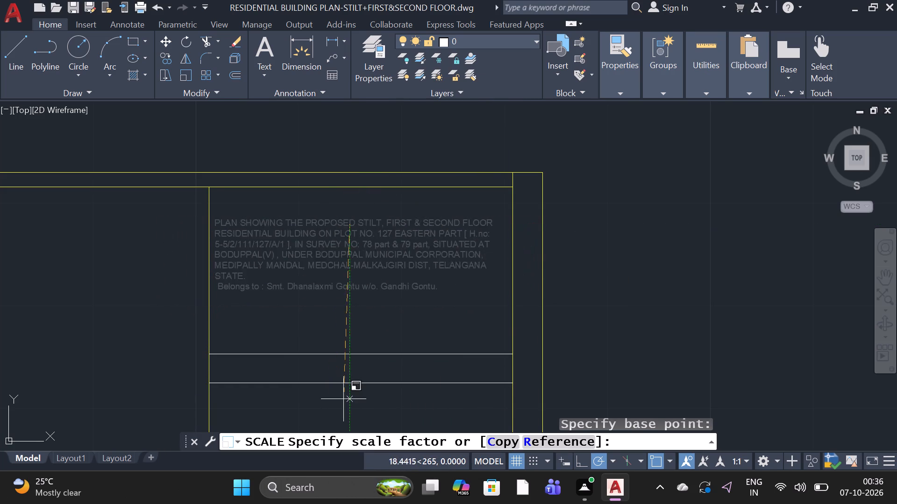
{"action": "left_click", "coordinate": [370, 371]}
{"action": "scroll", "coordinate": [390, 391], "scroll_direction": "down", "scroll_amount": 1}
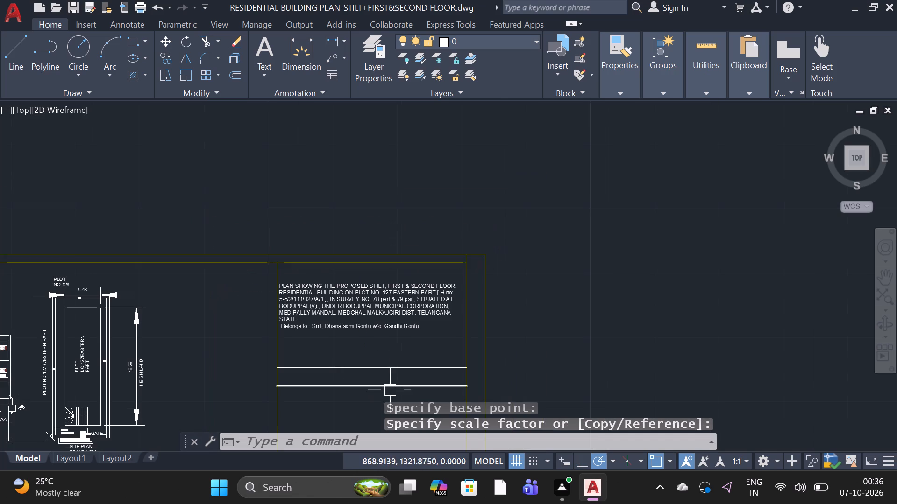
{"action": "scroll", "coordinate": [347, 358], "scroll_direction": "up", "scroll_amount": 1}
{"action": "scroll", "coordinate": [357, 334], "scroll_direction": "down", "scroll_amount": 1}
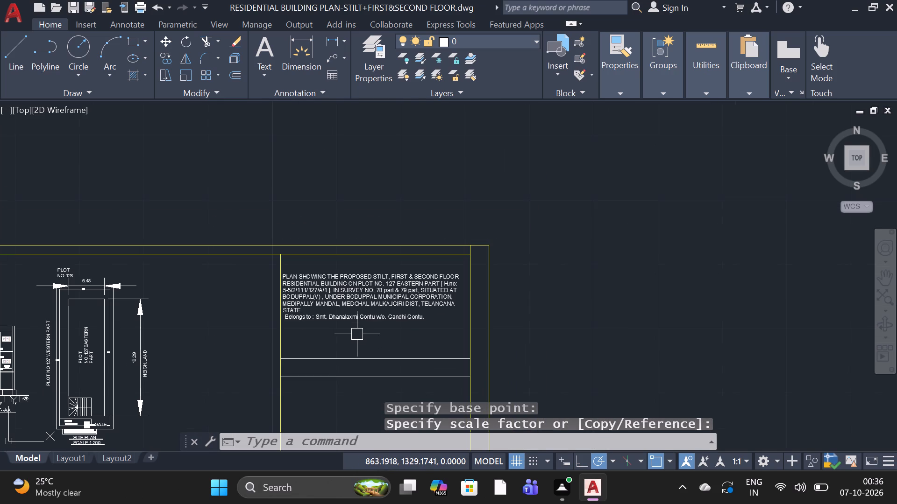
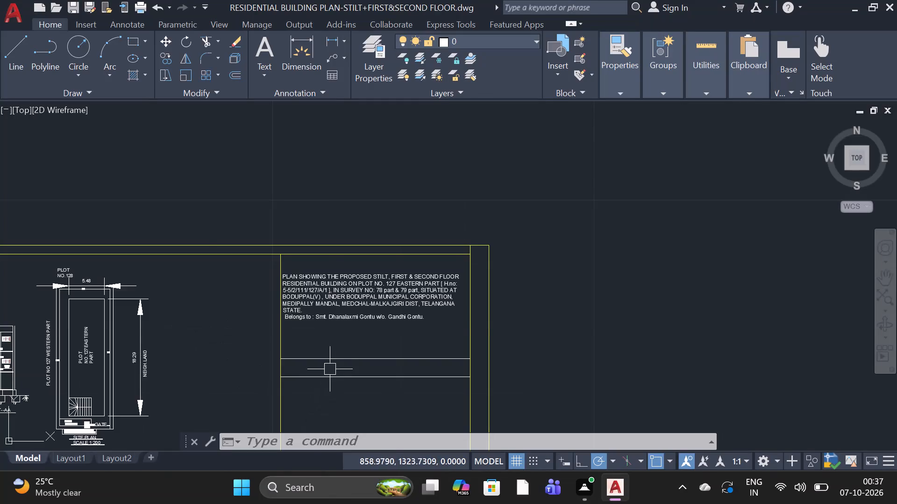
Leave the drawing sheet and open the WhatsApp application.
{"action": "scroll", "coordinate": [335, 342], "scroll_direction": "down", "scroll_amount": 2}
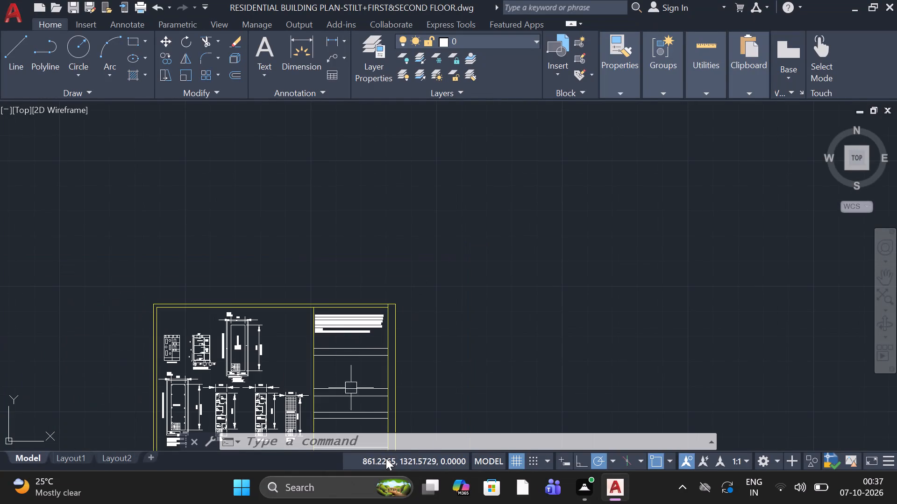
{"action": "left_click", "coordinate": [235, 493]}
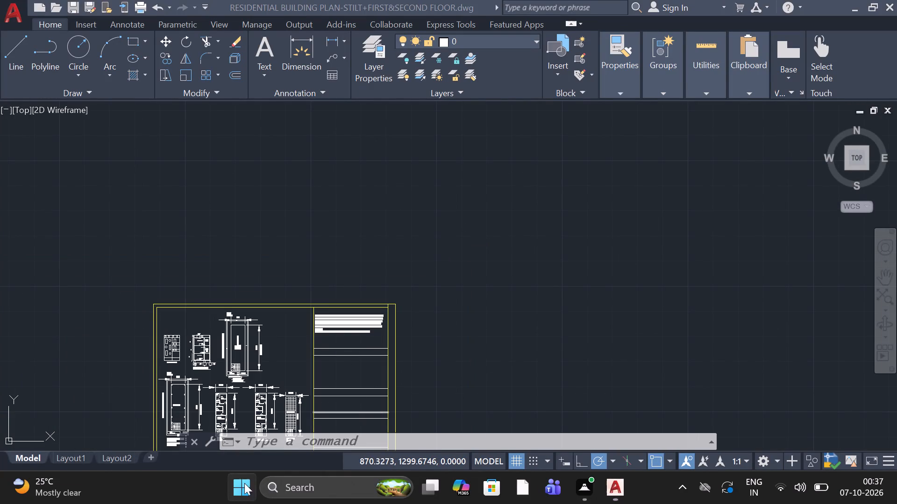
{"action": "scroll", "coordinate": [425, 284], "scroll_direction": "down", "scroll_amount": 4}
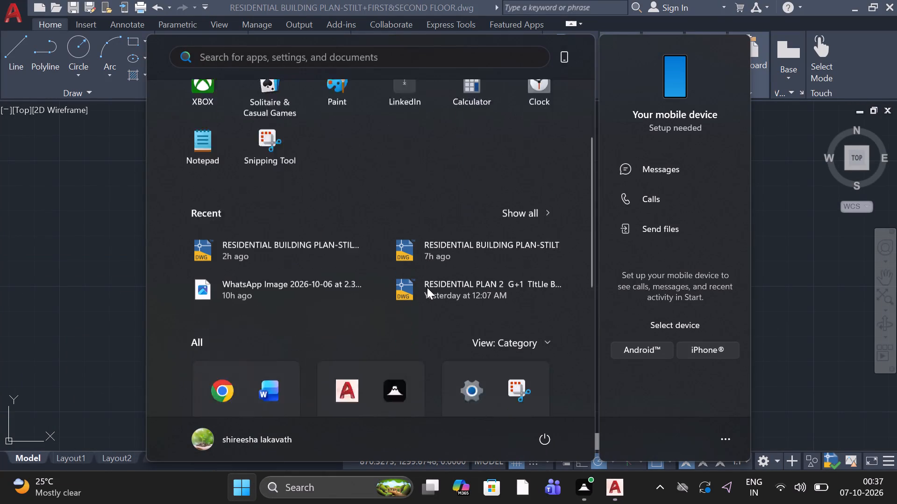
{"action": "left_click", "coordinate": [356, 365]}
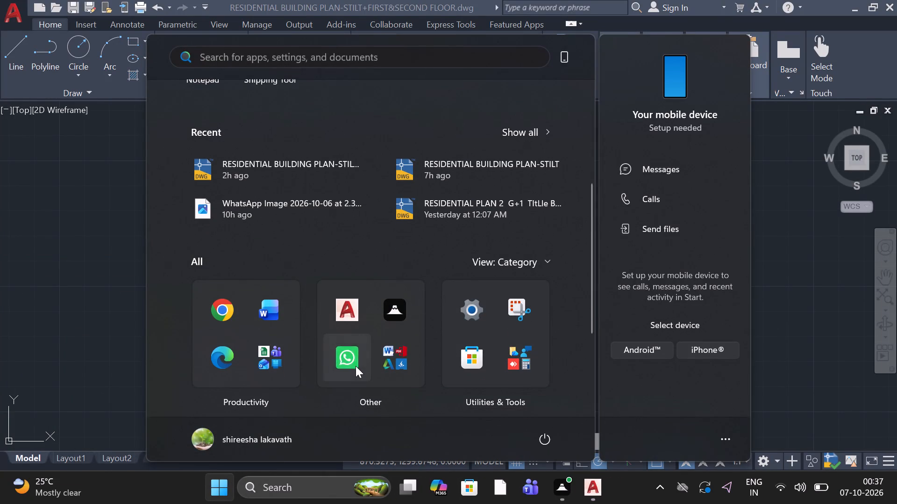
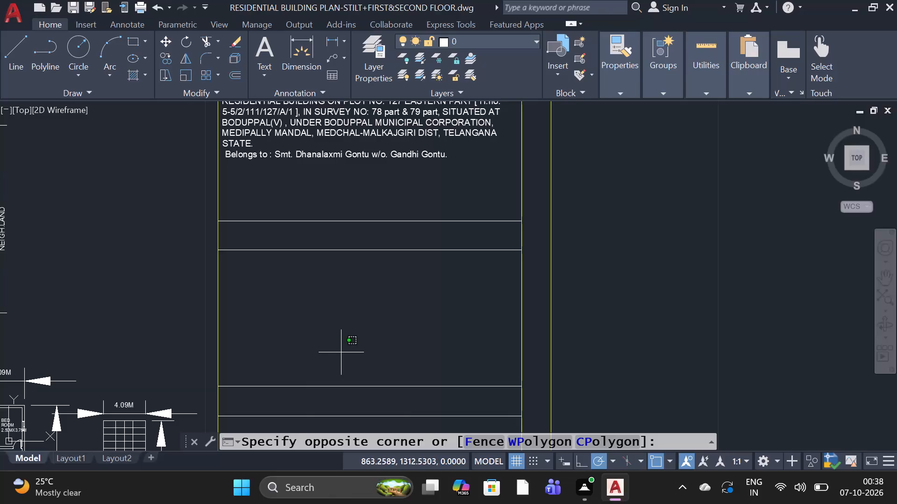
Paste the copied construction specification text, from foundation to doors and windows, into the empty box below the project title section.
{"action": "key", "text": "ctrl+v"}
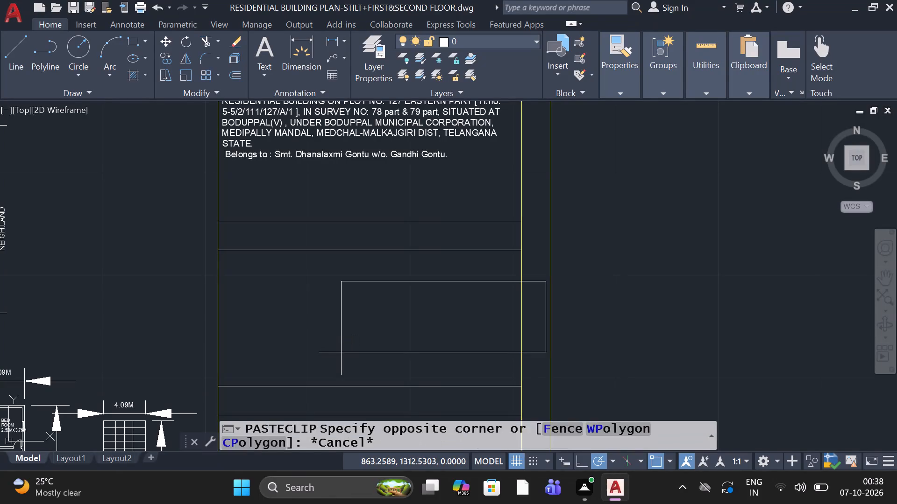
{"action": "left_click", "coordinate": [264, 338]}
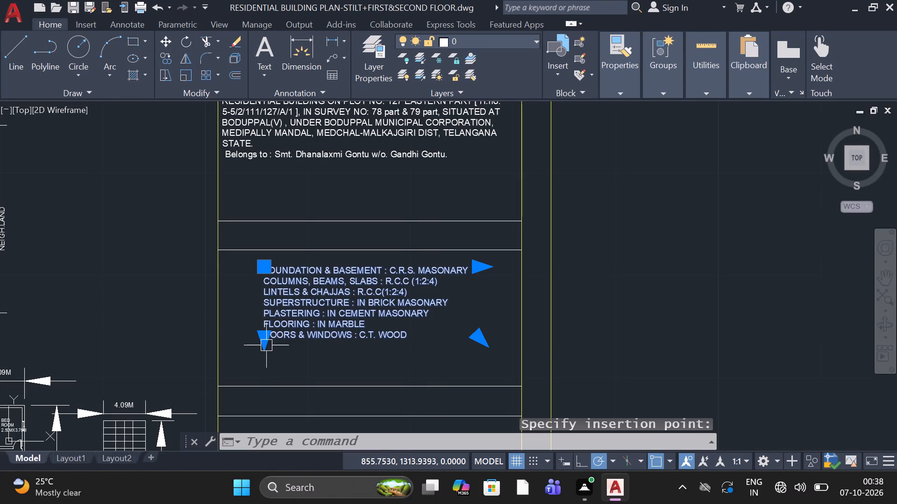
{"action": "left_click", "coordinate": [285, 370]}
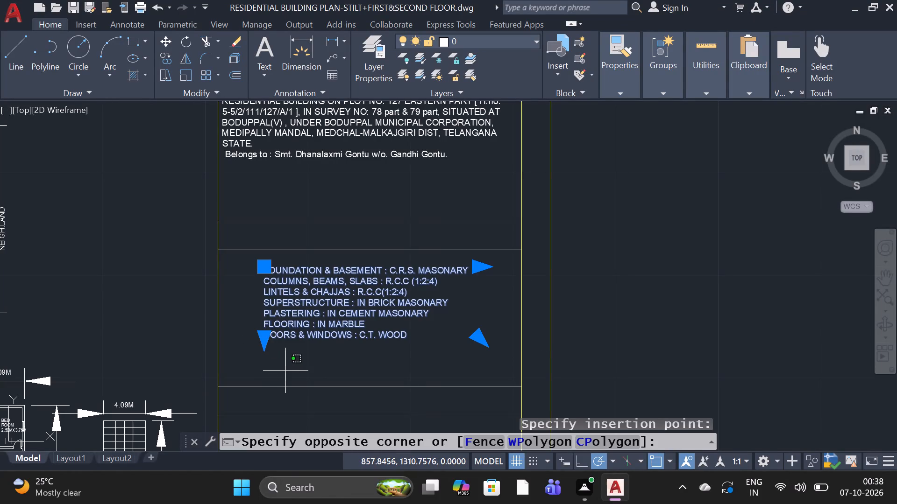
{"action": "key", "text": "Escape"}
{"action": "key", "text": "Escape"}
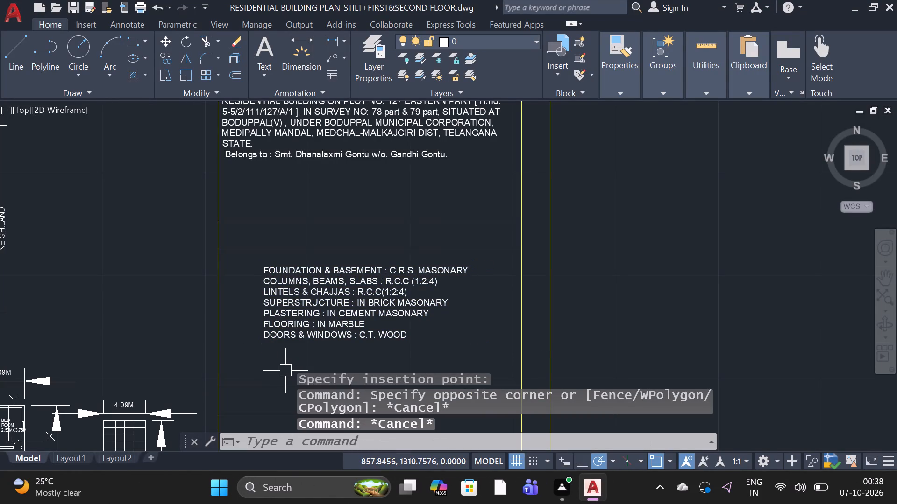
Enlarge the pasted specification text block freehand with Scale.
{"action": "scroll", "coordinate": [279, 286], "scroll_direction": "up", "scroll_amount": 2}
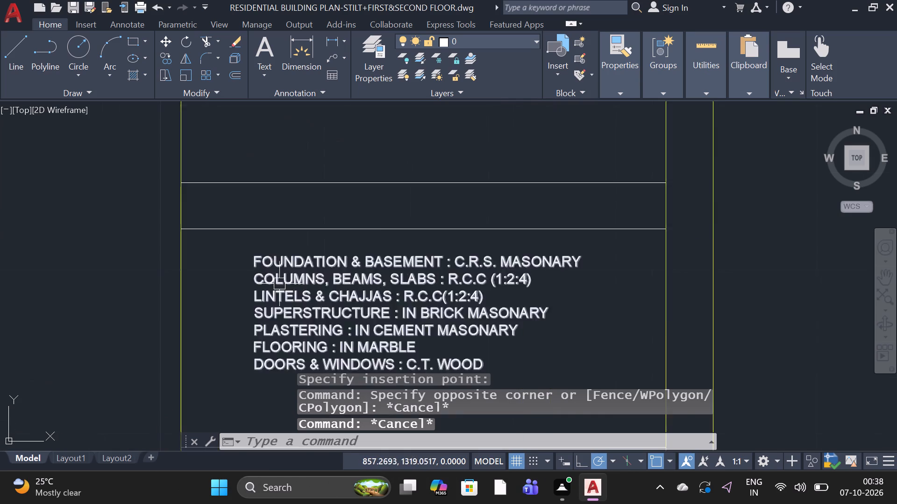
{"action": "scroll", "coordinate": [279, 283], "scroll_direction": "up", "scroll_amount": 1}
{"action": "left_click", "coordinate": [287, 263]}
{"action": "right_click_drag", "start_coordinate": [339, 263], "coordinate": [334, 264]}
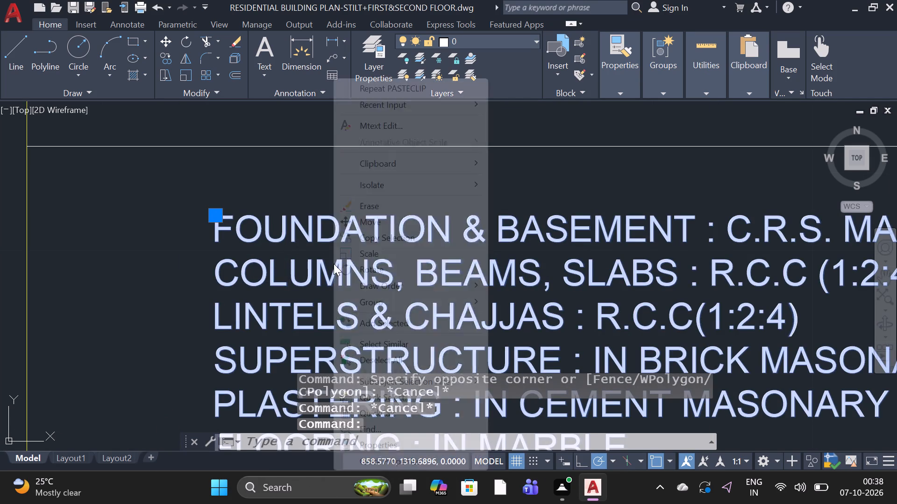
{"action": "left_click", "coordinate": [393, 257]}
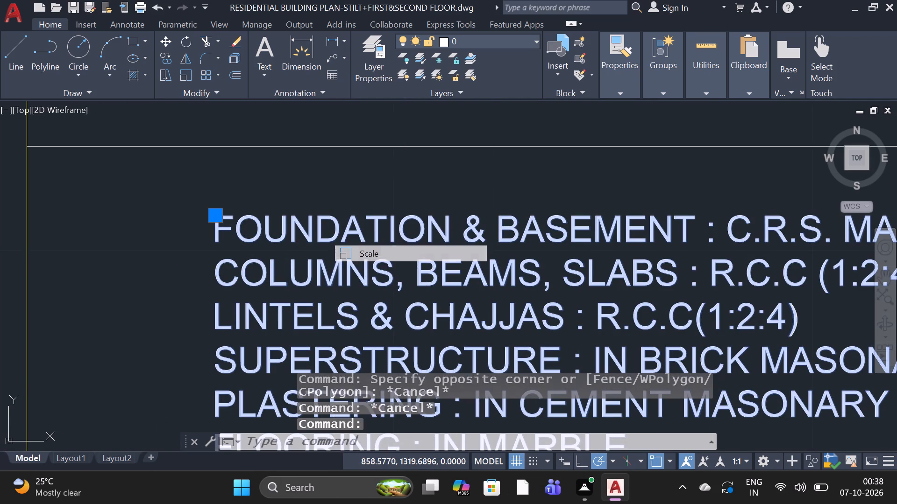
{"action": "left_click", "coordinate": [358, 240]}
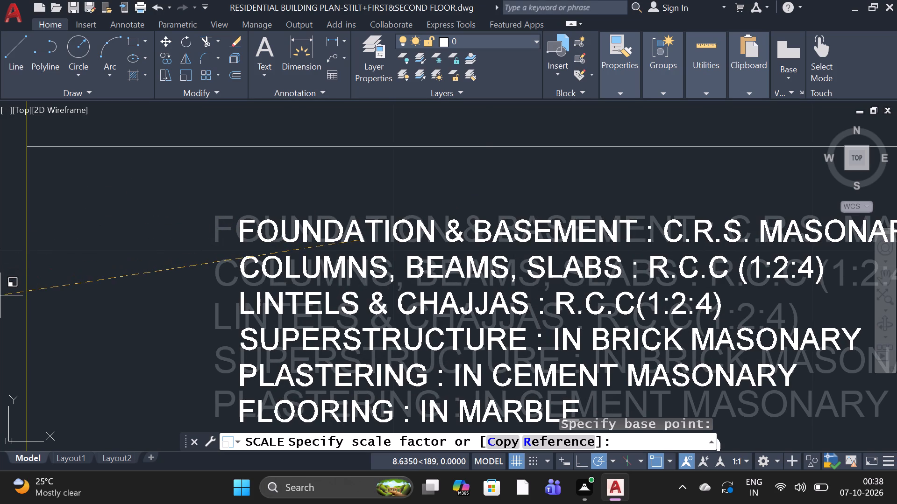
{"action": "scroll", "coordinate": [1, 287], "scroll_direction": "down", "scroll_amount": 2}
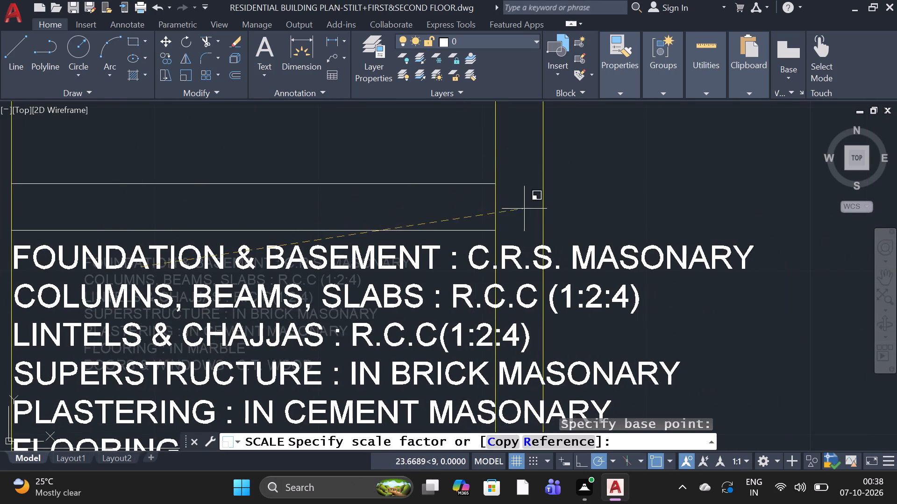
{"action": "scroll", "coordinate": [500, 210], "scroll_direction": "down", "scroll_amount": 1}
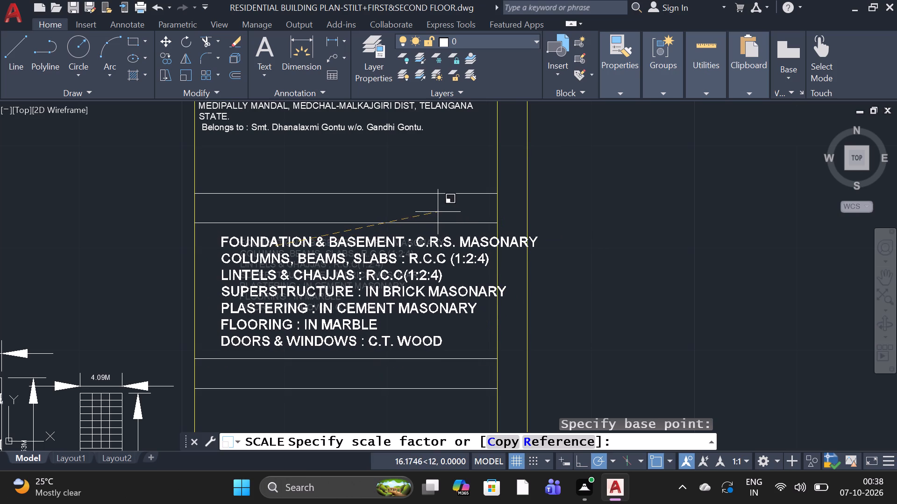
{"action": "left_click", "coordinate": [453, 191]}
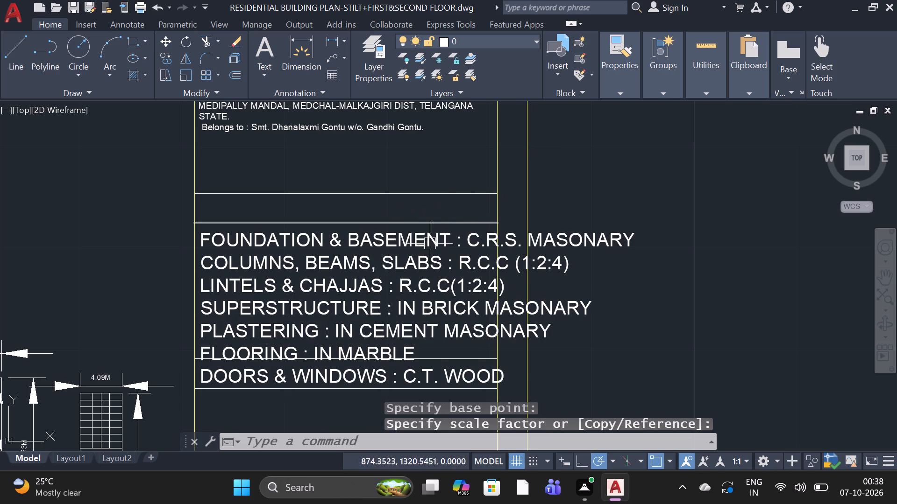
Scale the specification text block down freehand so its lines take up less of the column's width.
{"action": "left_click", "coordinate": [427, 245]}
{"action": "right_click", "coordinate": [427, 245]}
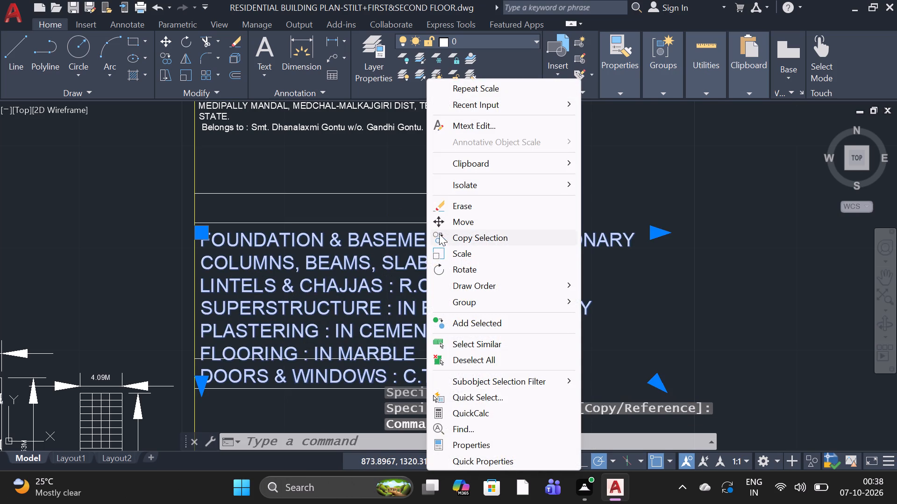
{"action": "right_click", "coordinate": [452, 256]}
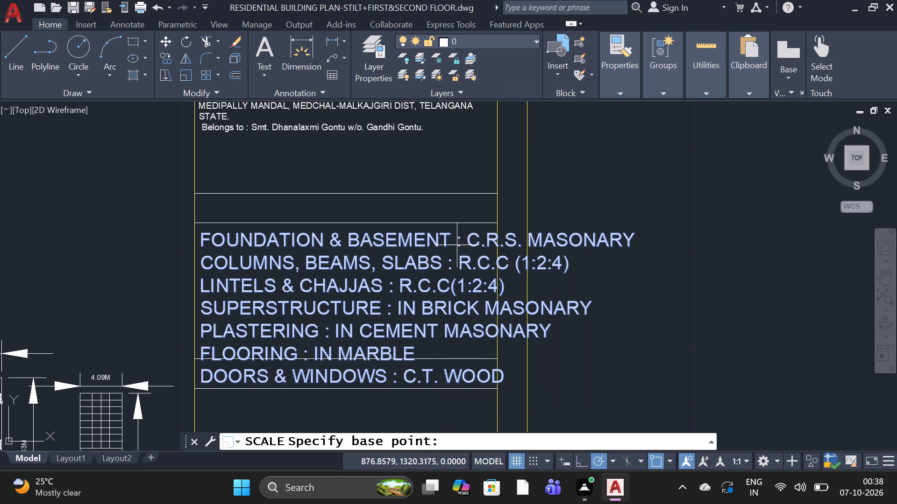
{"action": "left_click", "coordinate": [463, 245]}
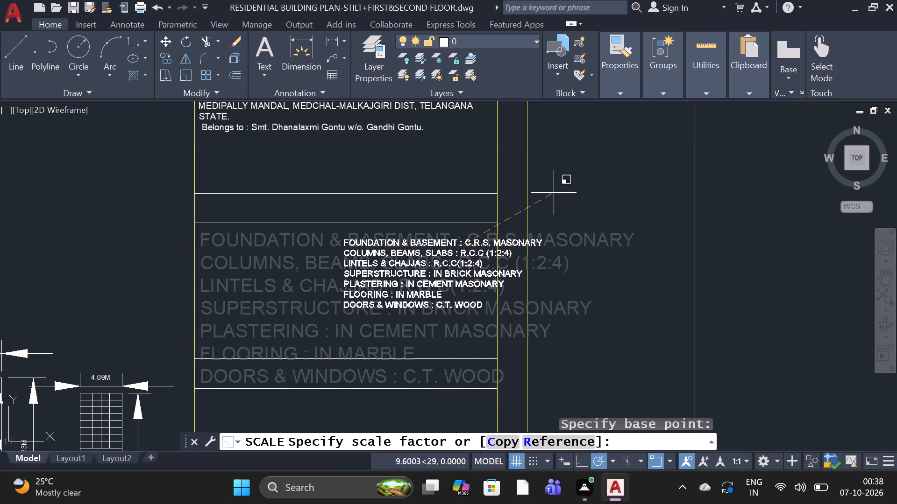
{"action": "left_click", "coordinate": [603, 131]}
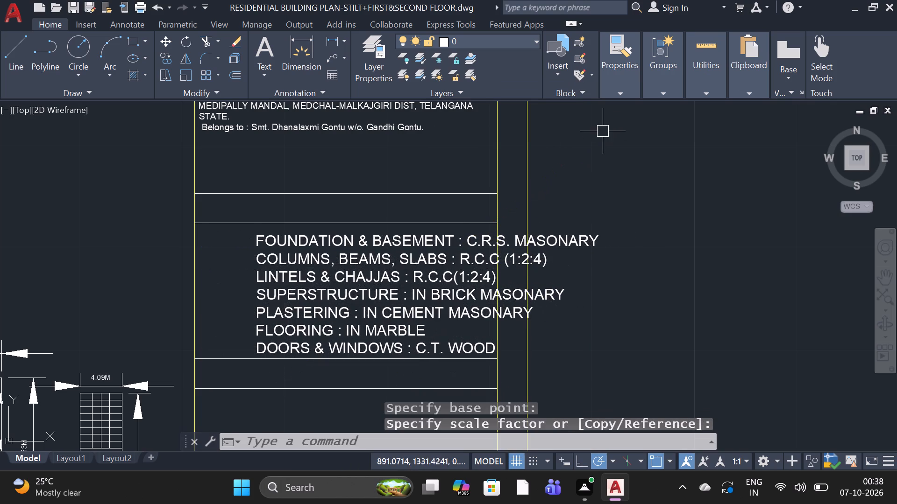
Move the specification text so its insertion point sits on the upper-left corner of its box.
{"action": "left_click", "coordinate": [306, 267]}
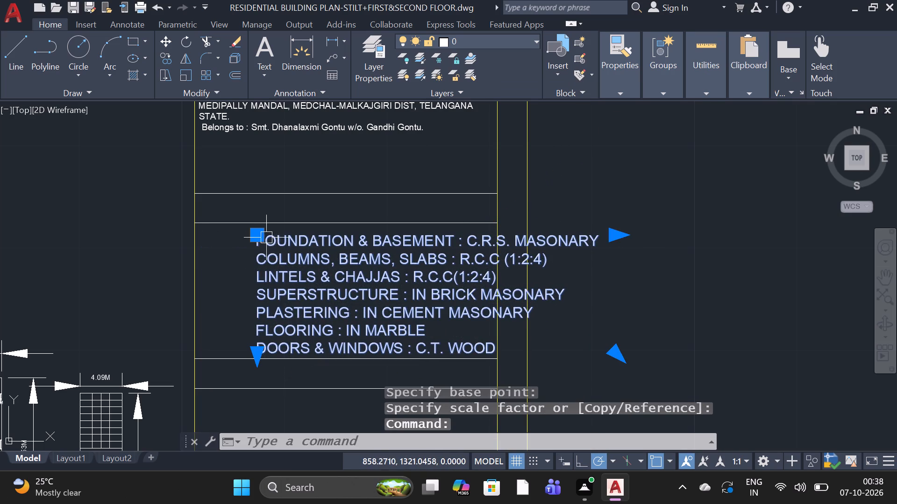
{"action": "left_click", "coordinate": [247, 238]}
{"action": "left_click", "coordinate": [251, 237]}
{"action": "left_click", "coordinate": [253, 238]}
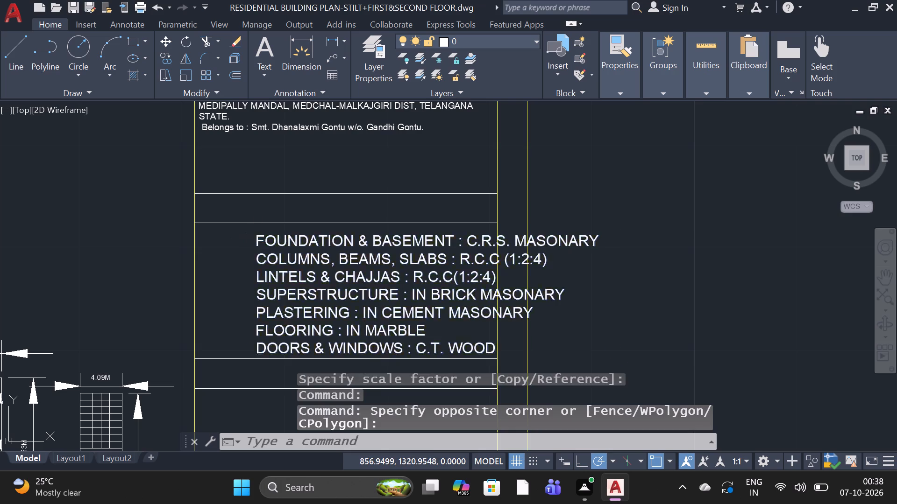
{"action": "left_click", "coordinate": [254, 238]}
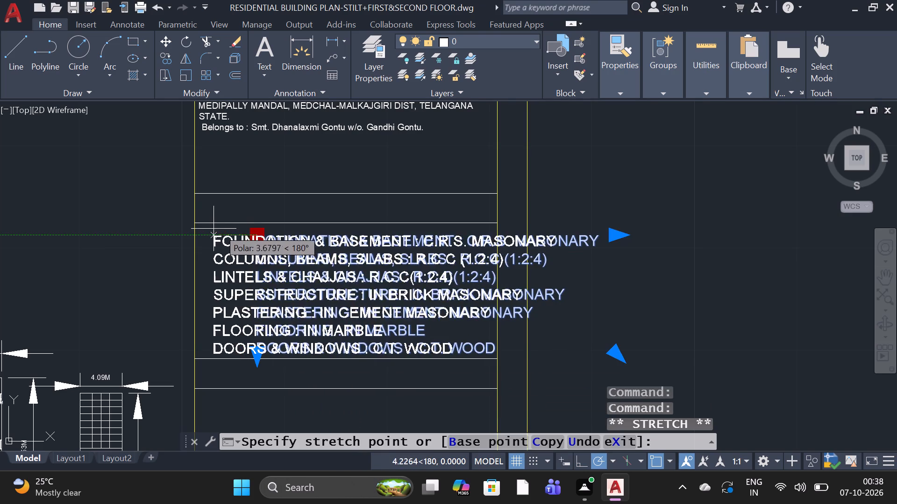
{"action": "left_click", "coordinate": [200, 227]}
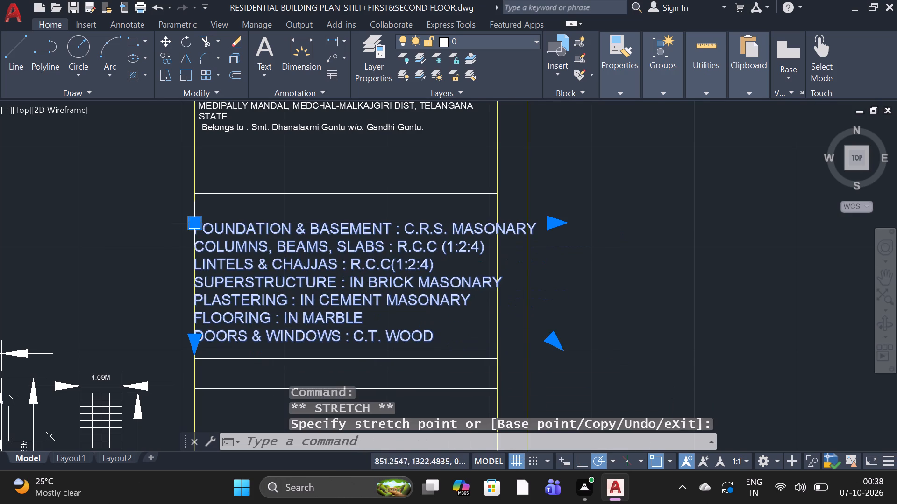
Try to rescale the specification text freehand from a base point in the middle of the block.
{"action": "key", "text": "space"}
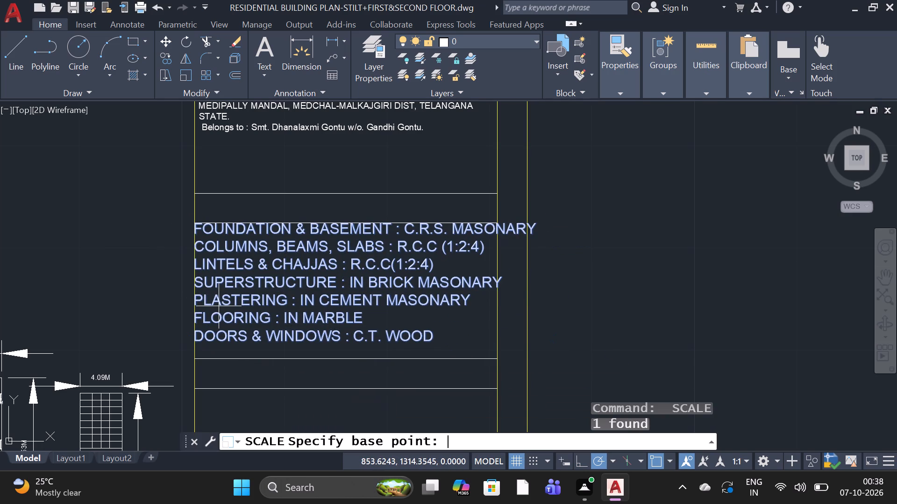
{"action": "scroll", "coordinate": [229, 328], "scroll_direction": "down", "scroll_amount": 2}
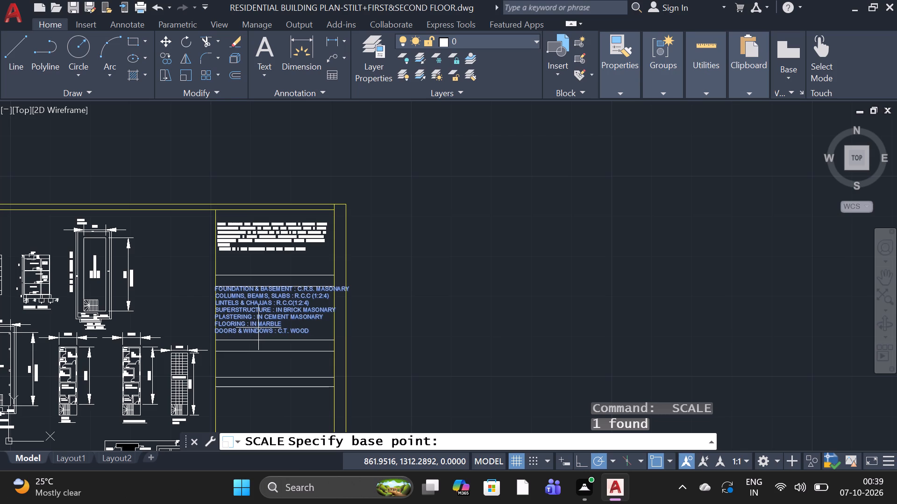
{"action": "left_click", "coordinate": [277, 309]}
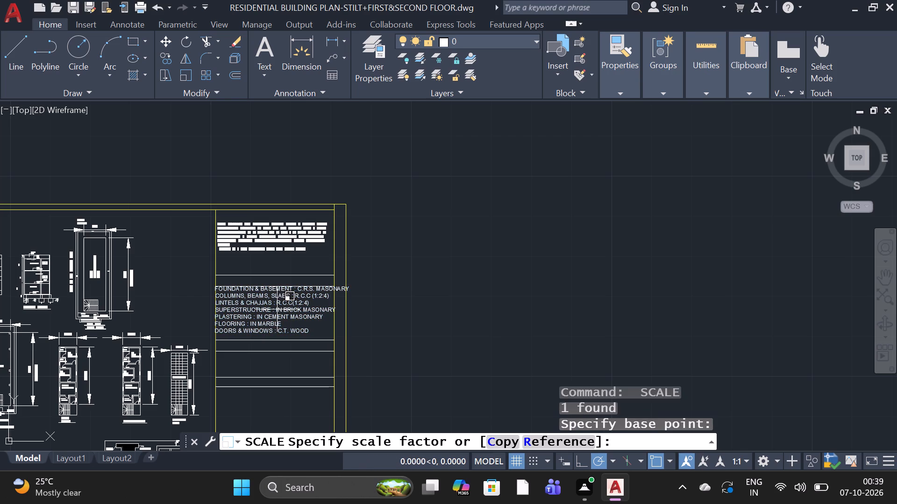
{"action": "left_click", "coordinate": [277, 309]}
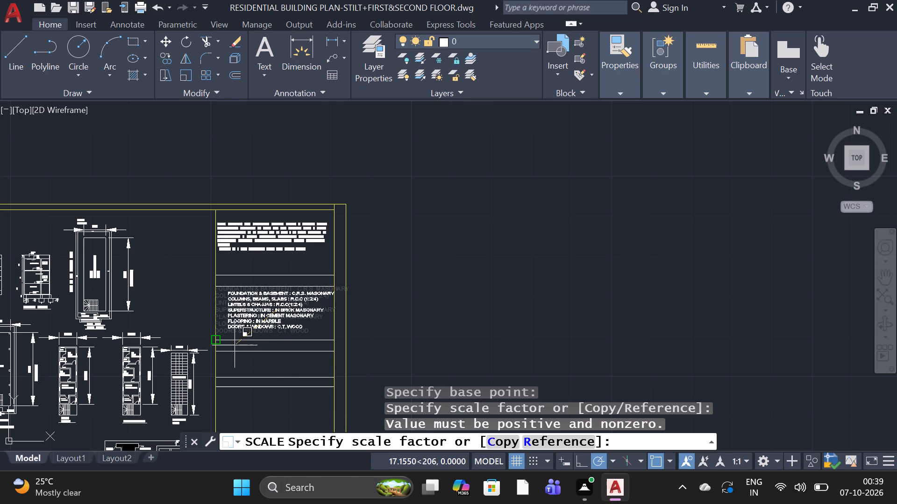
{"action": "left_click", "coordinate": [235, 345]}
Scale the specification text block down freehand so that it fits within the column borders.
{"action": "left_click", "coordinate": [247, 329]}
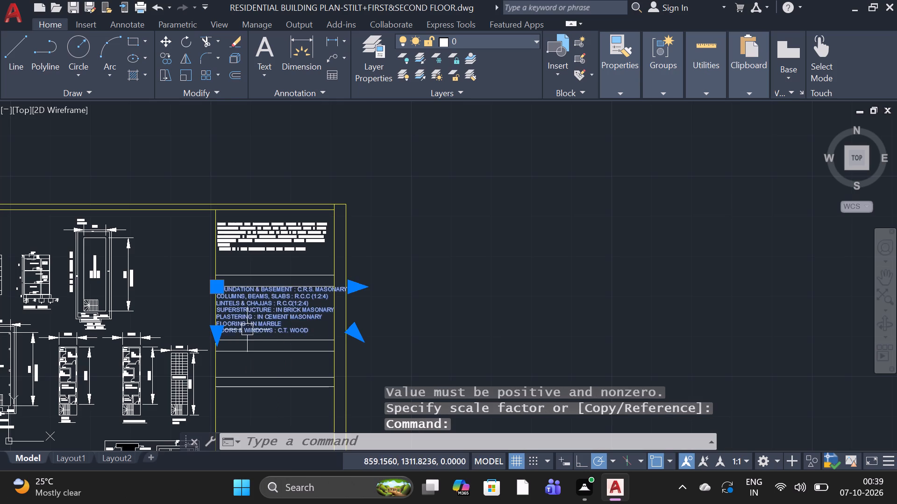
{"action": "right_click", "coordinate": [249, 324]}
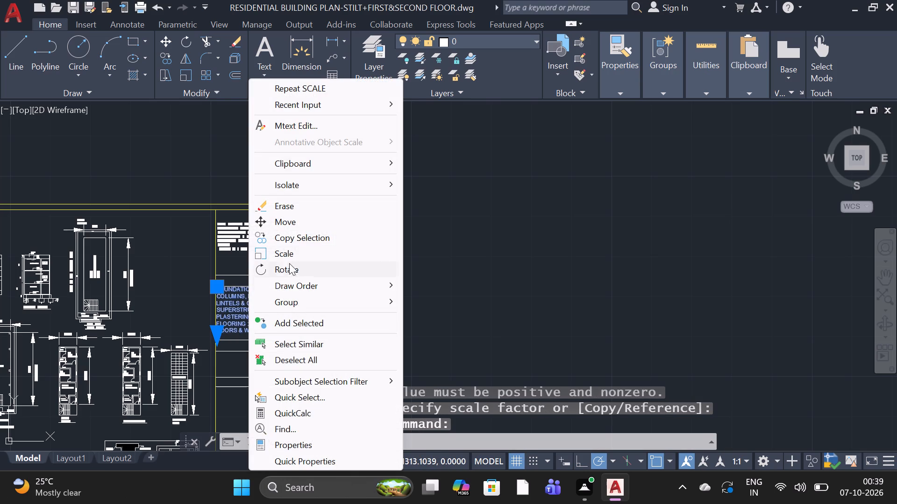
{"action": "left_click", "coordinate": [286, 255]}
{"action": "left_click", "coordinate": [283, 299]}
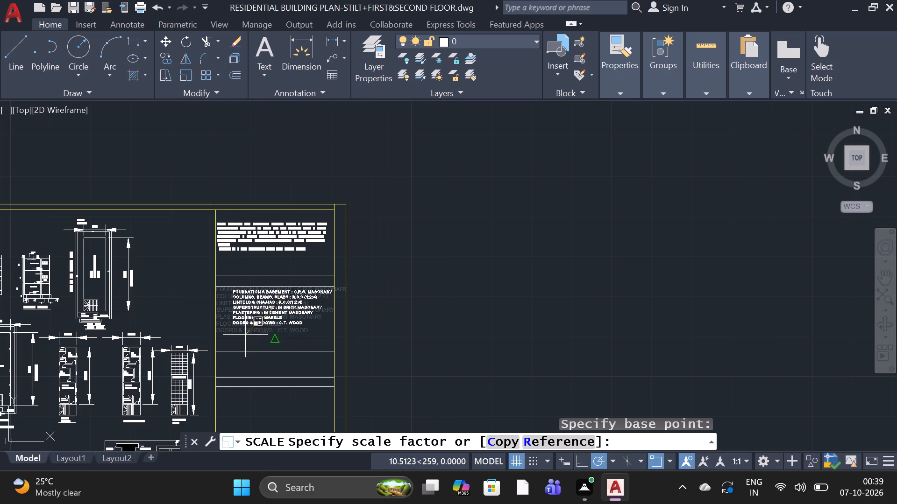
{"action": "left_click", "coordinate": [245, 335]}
Scale the specification text up slightly about its middle so the longest line nearly reaches the column's right border.
{"action": "scroll", "coordinate": [273, 302], "scroll_direction": "up", "scroll_amount": 3}
{"action": "scroll", "coordinate": [277, 299], "scroll_direction": "down", "scroll_amount": 2}
{"action": "left_click", "coordinate": [280, 295]}
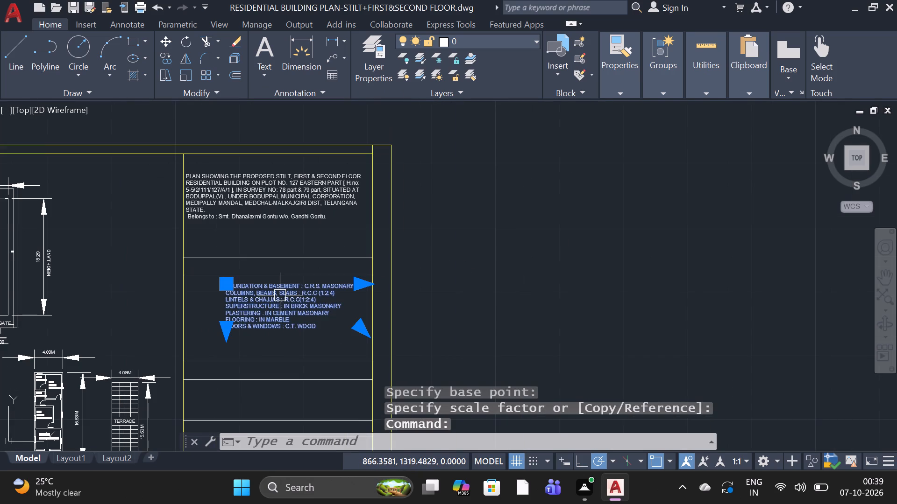
{"action": "right_click", "coordinate": [280, 295]}
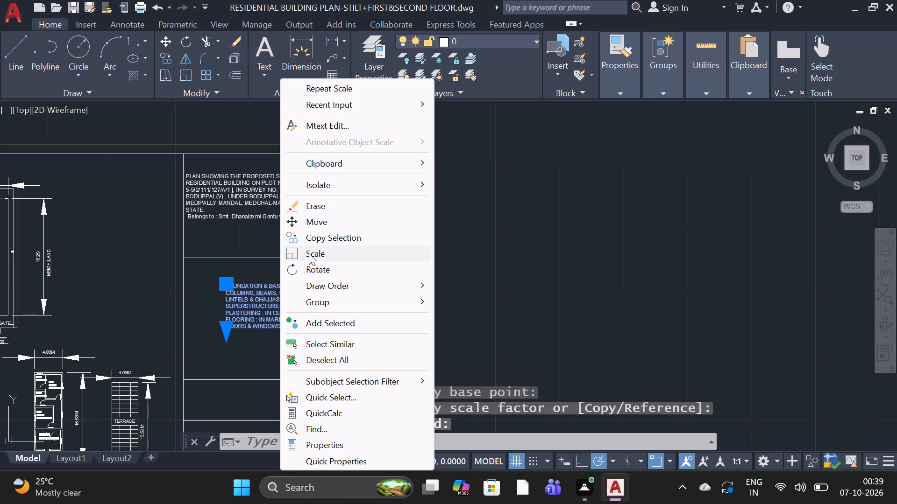
{"action": "left_click", "coordinate": [309, 253]}
{"action": "left_click", "coordinate": [277, 298]}
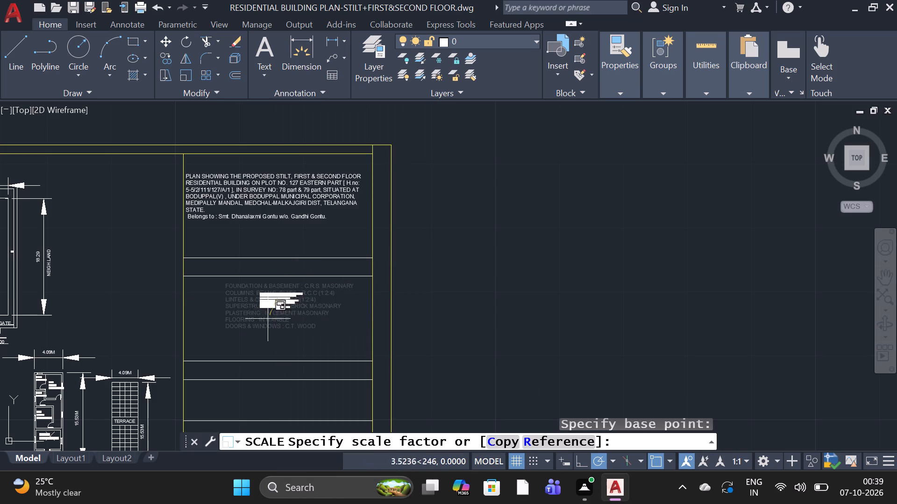
{"action": "left_click", "coordinate": [216, 352]}
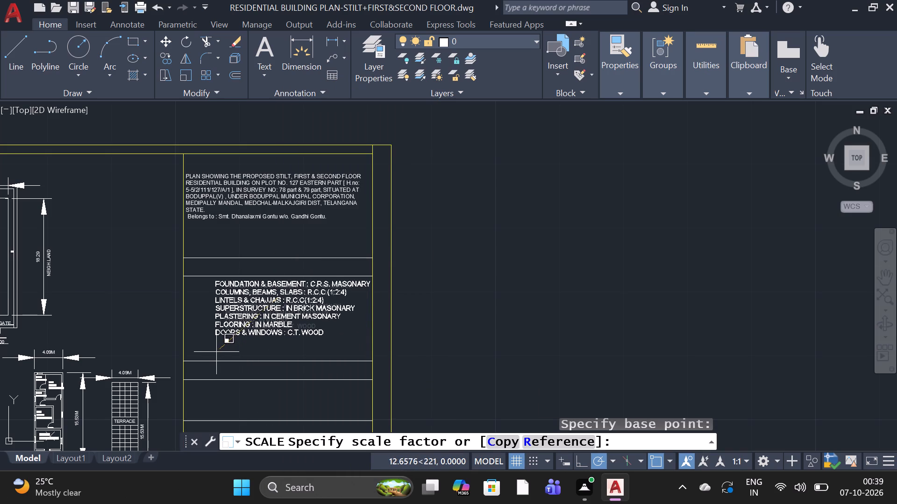
Move the specification text slightly left and down so it sits centred inside its box.
{"action": "scroll", "coordinate": [306, 290], "scroll_direction": "up", "scroll_amount": 1}
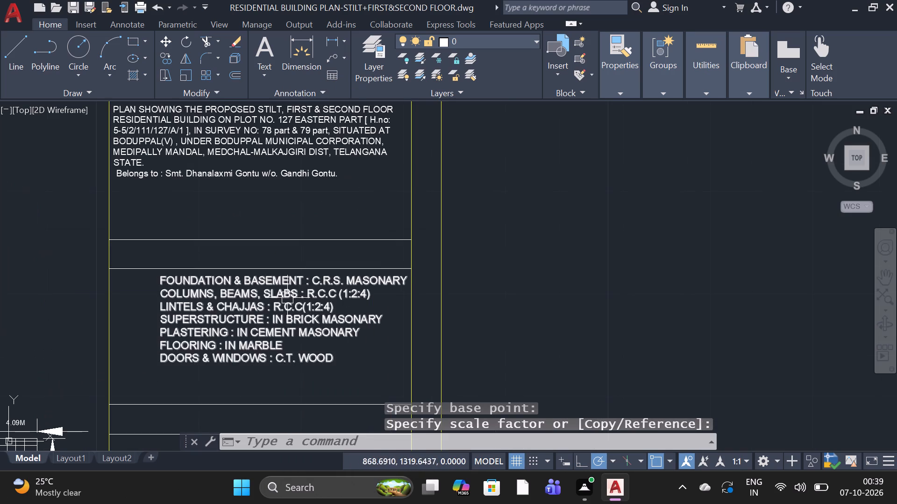
{"action": "left_click", "coordinate": [287, 298]}
{"action": "left_click", "coordinate": [165, 279]}
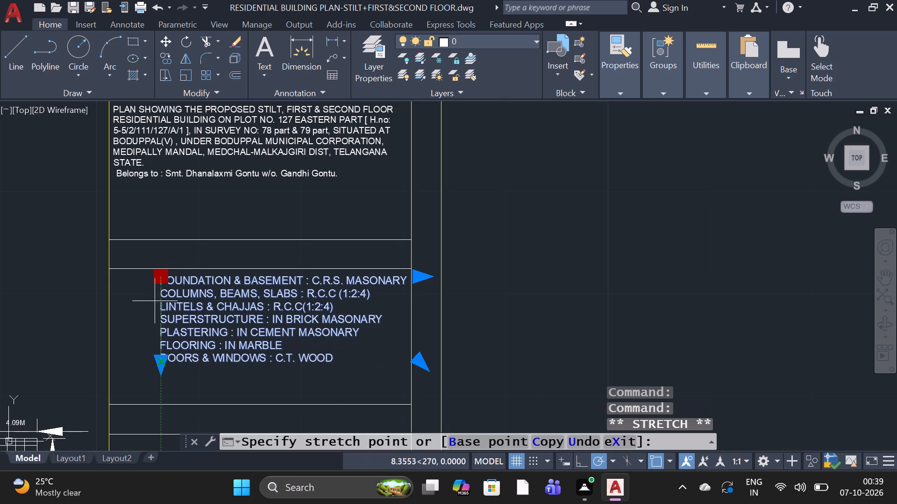
{"action": "left_click", "coordinate": [141, 287]}
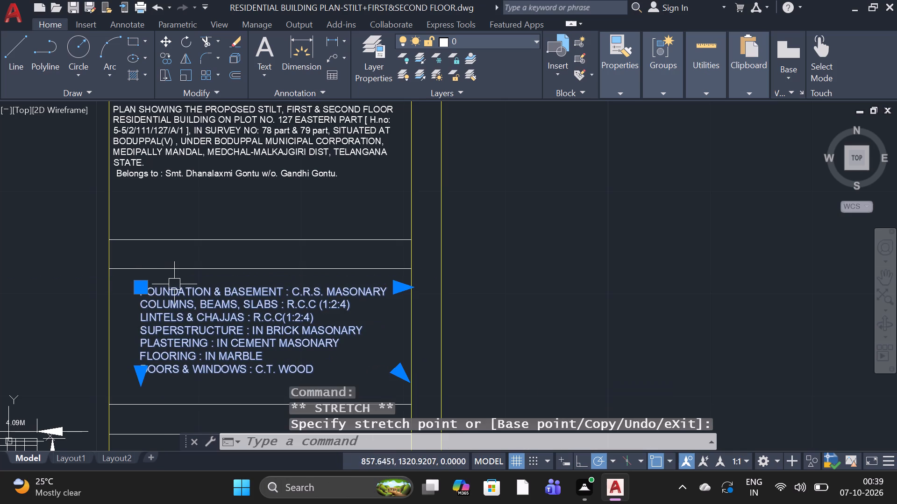
{"action": "key", "text": "Escape"}
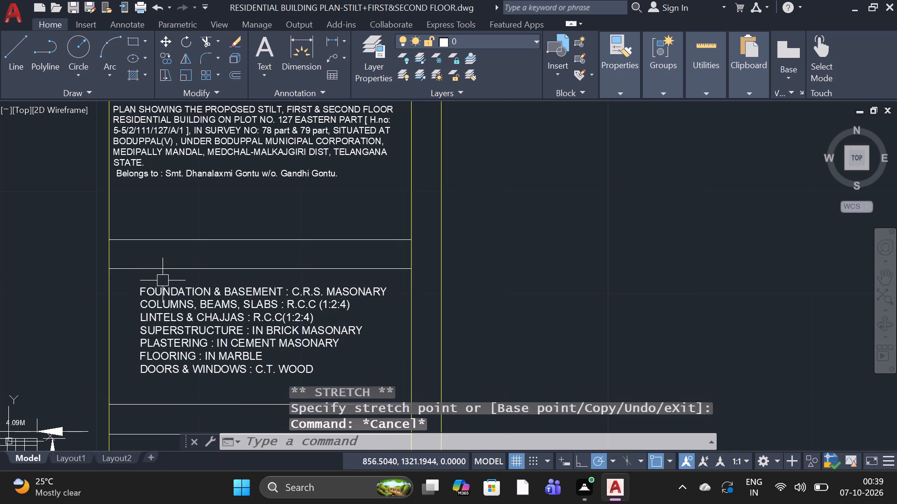
{"action": "scroll", "coordinate": [171, 259], "scroll_direction": "down", "scroll_amount": 1}
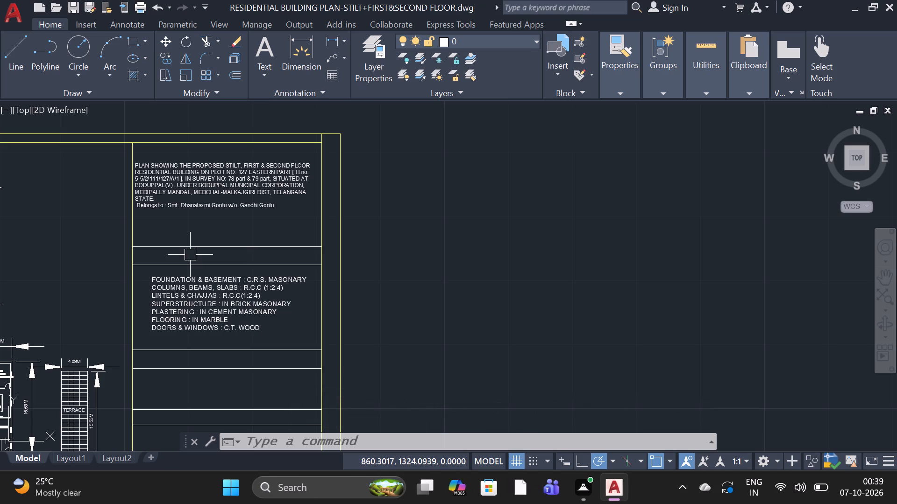
Add multiline text reading "SPECIFICATIONS." at height 0.5, on its second line, in the narrow heading band above the construction specifications.
{"action": "type", "text": "T"}
{"action": "key", "text": "space"}
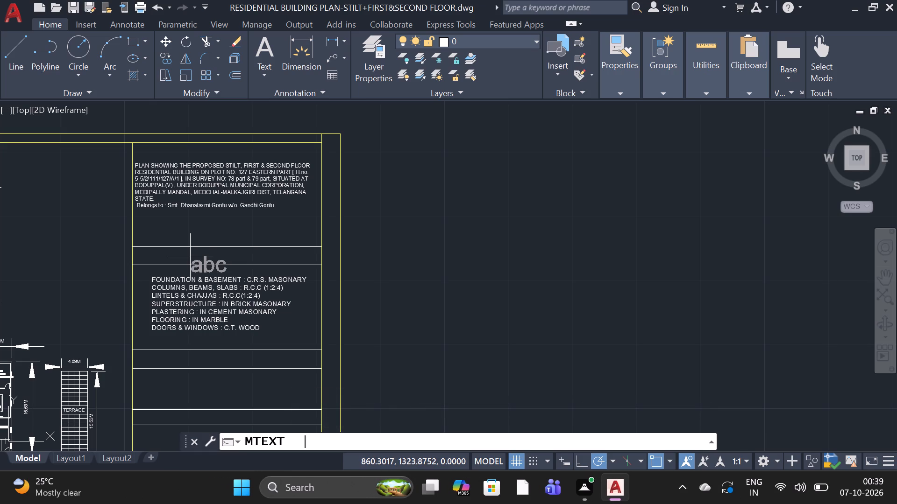
{"action": "scroll", "coordinate": [180, 250], "scroll_direction": "up", "scroll_amount": 3}
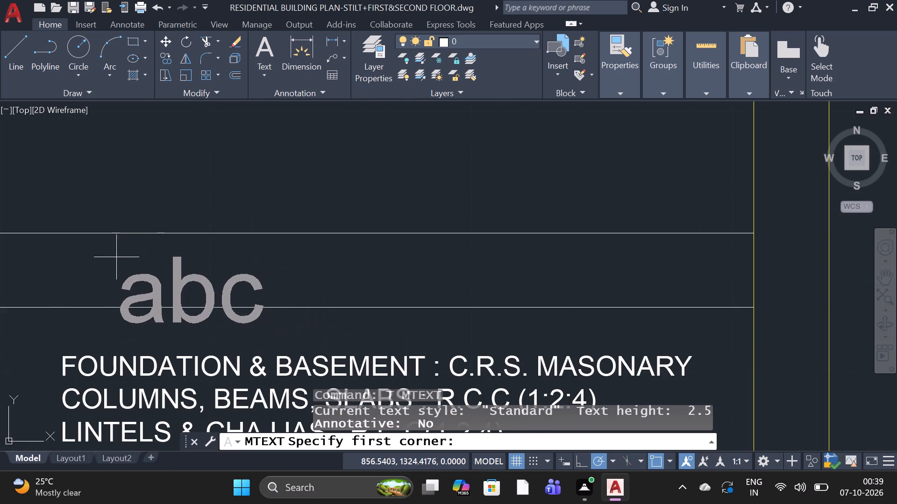
{"action": "left_click", "coordinate": [21, 245]}
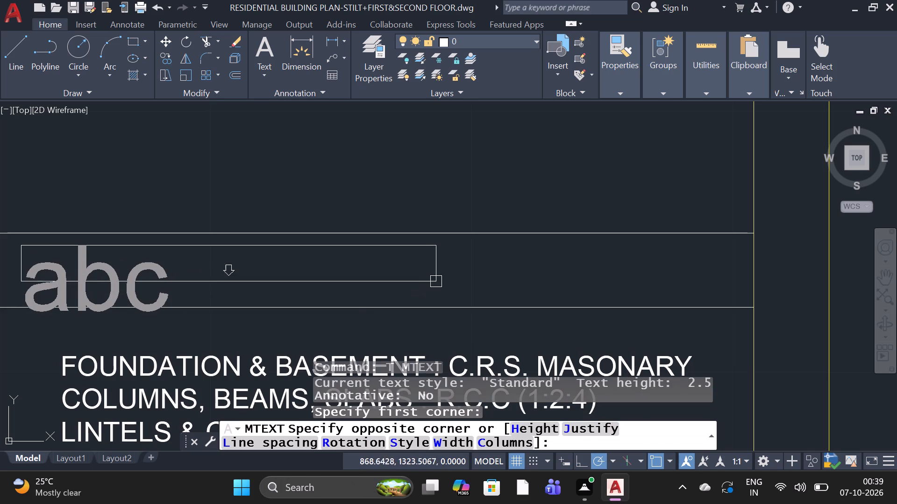
{"action": "left_click", "coordinate": [473, 288]}
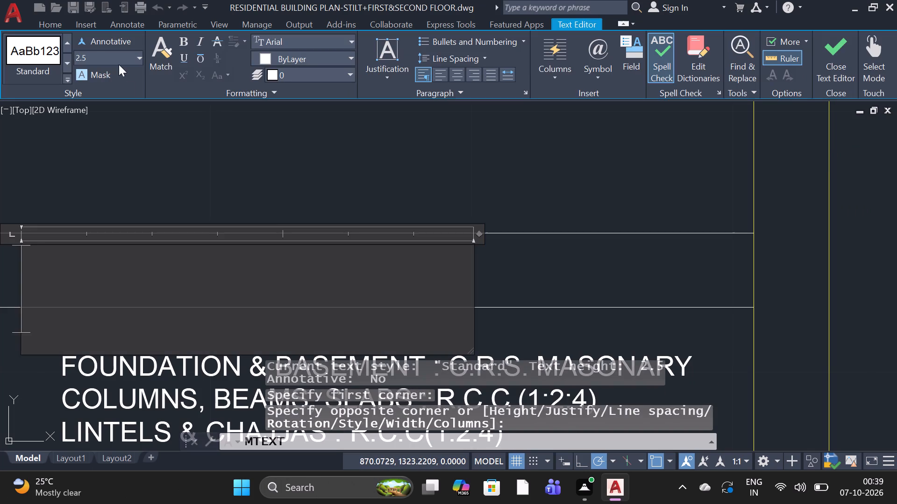
{"action": "left_click", "coordinate": [139, 57]}
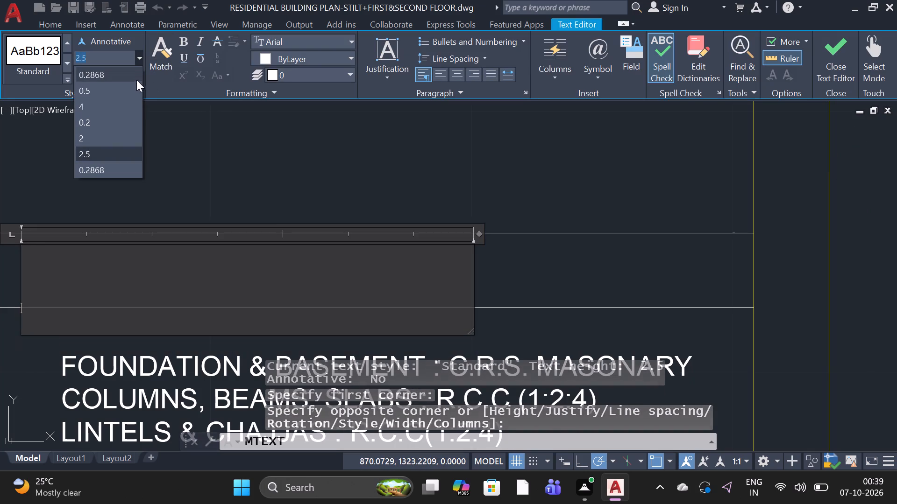
{"action": "left_click", "coordinate": [119, 121]}
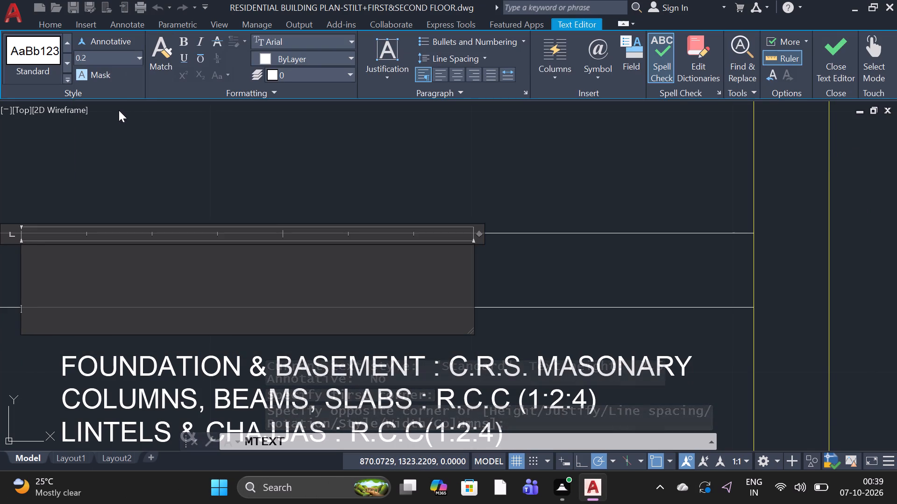
{"action": "left_click", "coordinate": [138, 59]}
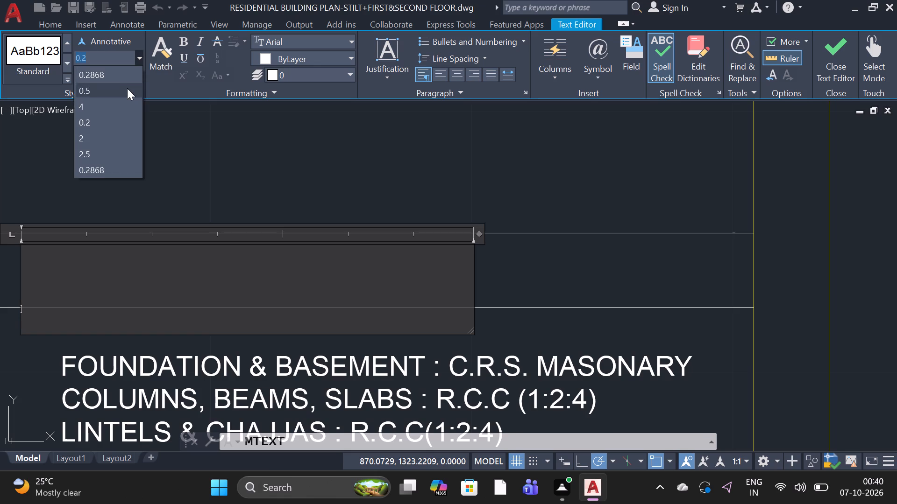
{"action": "left_click", "coordinate": [125, 91]}
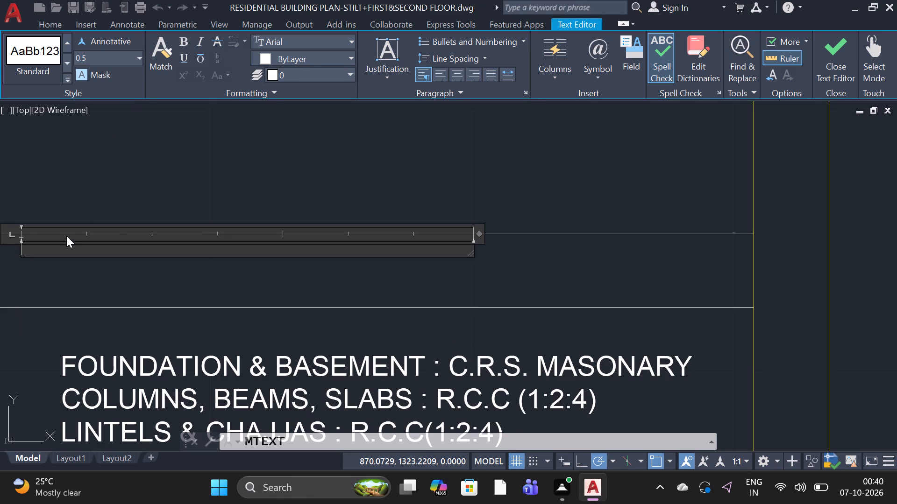
{"action": "key", "text": "Return"}
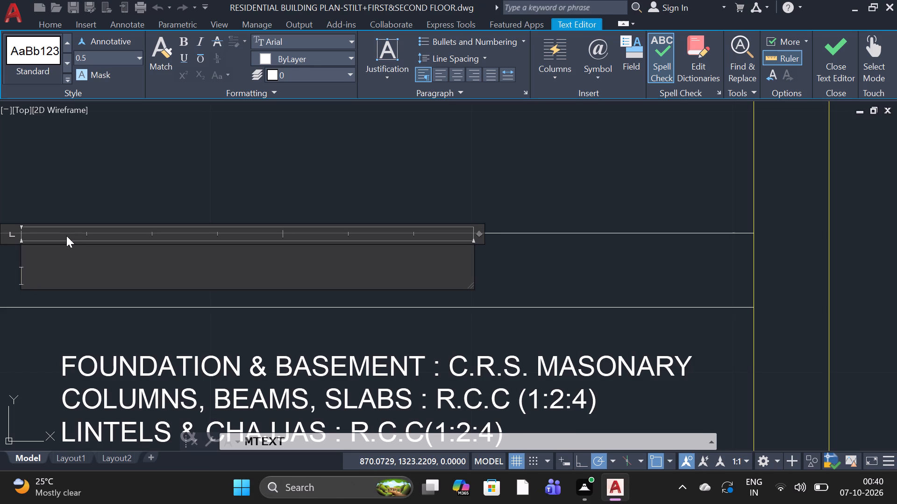
{"action": "key", "text": "s"}
{"action": "key", "text": "p"}
{"action": "key", "text": "e"}
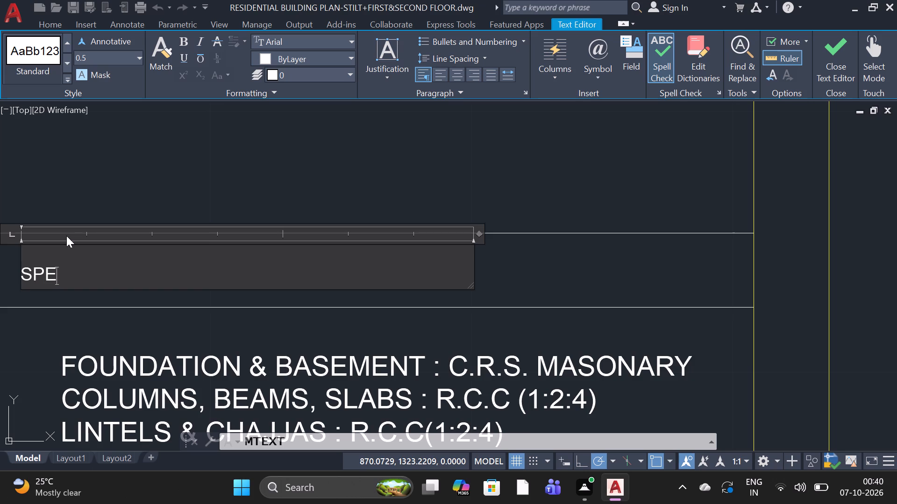
{"action": "type", "text": "CI"}
{"action": "type", "text": "FI"}
{"action": "type", "text": "CA"}
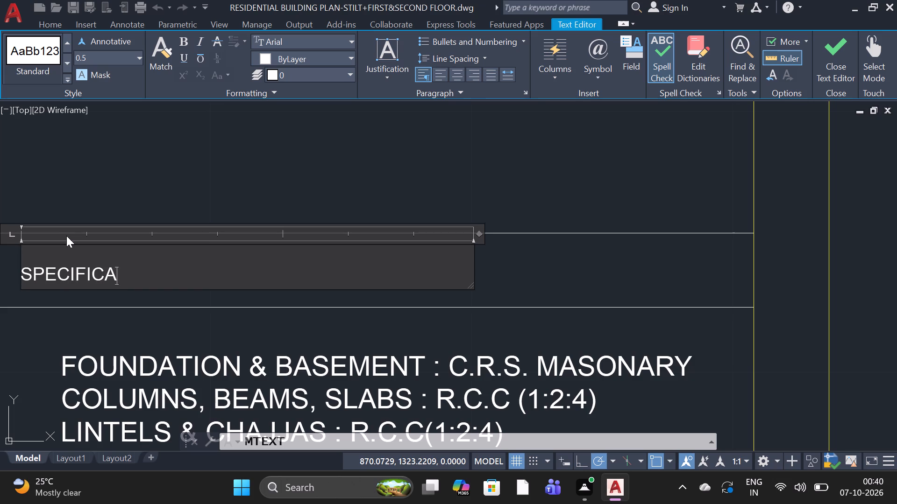
{"action": "key", "text": "t"}
{"action": "type", "text": "ION"}
{"action": "key", "text": "s"}
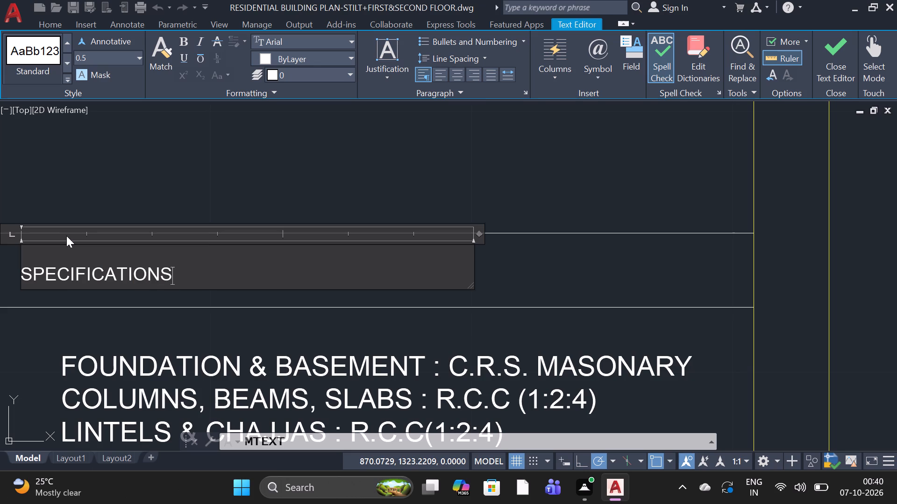
{"action": "key", "text": "period"}
{"action": "left_click", "coordinate": [105, 184]}
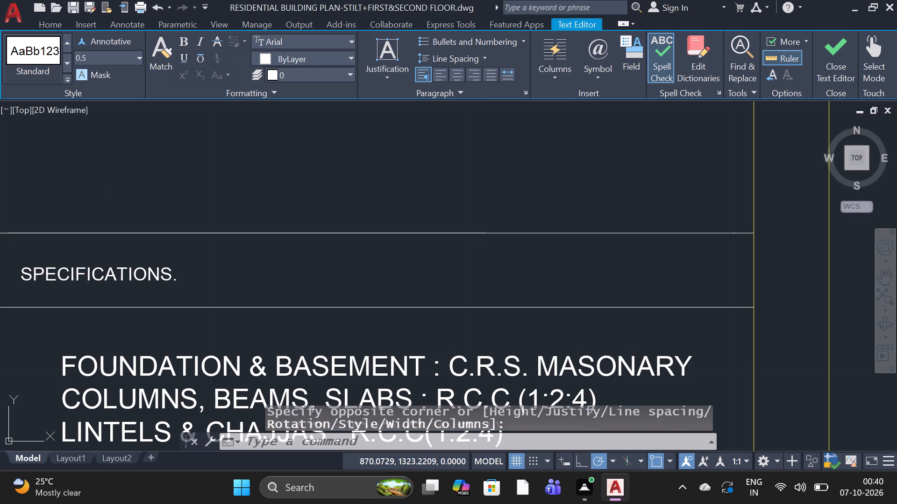
Add multiline text reading "SCHEDULES OF OPENINGS." at height 0.5, on its second line, in the narrow band below the construction specifications.
{"action": "scroll", "coordinate": [128, 202], "scroll_direction": "down", "scroll_amount": 4}
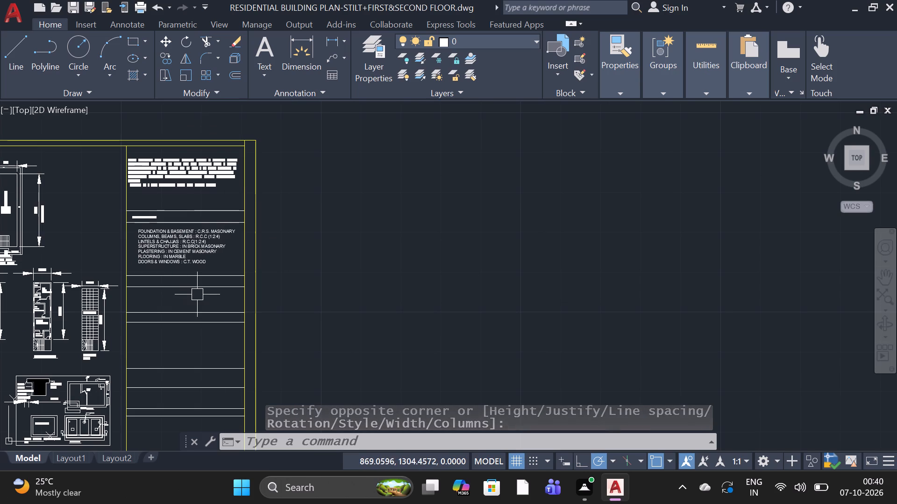
{"action": "scroll", "coordinate": [197, 294], "scroll_direction": "down", "scroll_amount": 1}
{"action": "scroll", "coordinate": [178, 291], "scroll_direction": "up", "scroll_amount": 3}
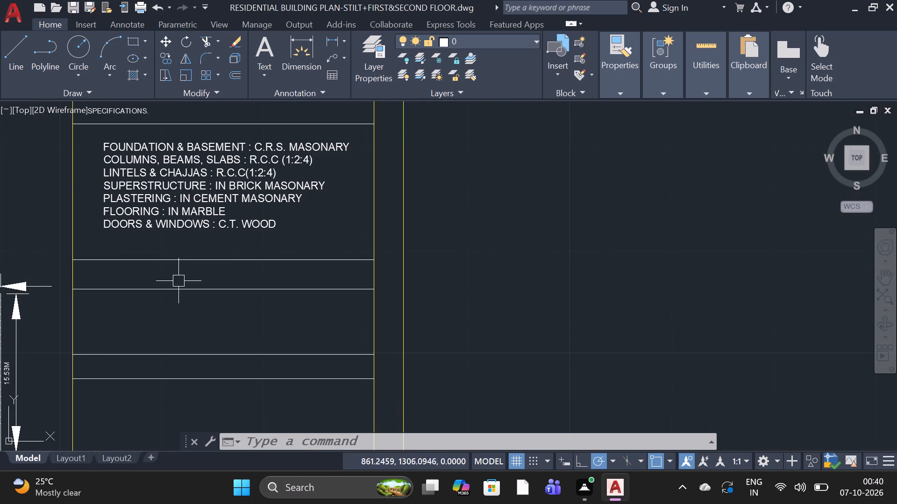
{"action": "type", "text": "T"}
{"action": "key", "text": "space"}
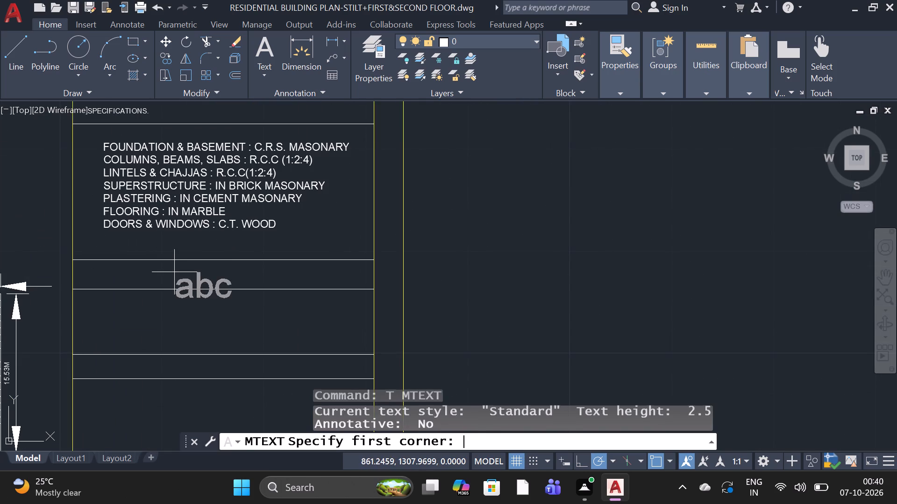
{"action": "left_click", "coordinate": [127, 269]}
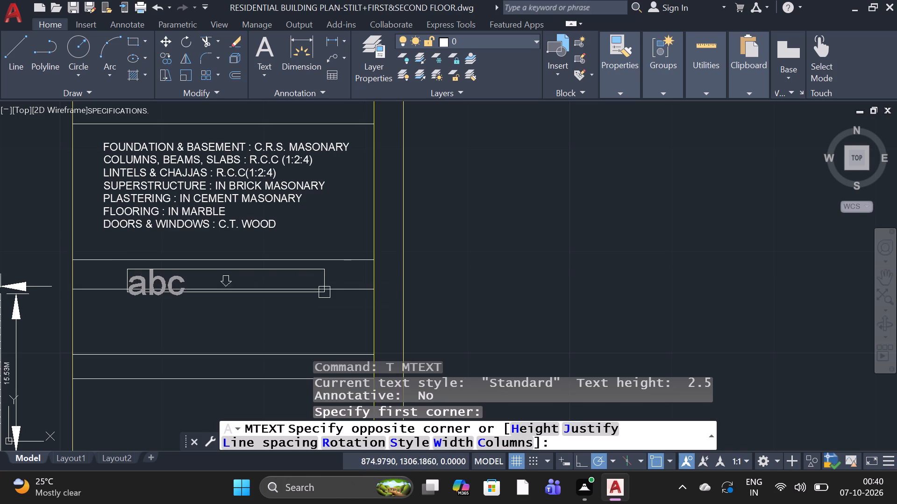
{"action": "left_click", "coordinate": [331, 284]}
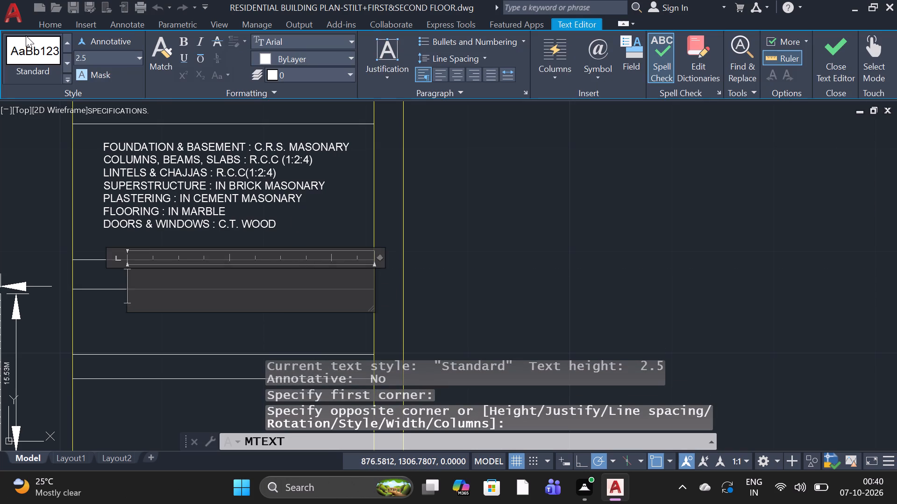
{"action": "left_click", "coordinate": [137, 58]}
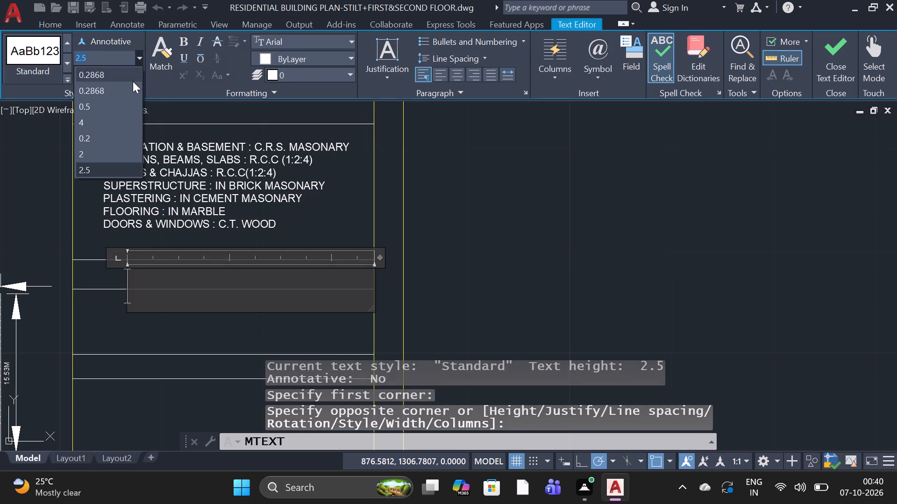
{"action": "left_click", "coordinate": [122, 105]}
{"action": "key", "text": "Return"}
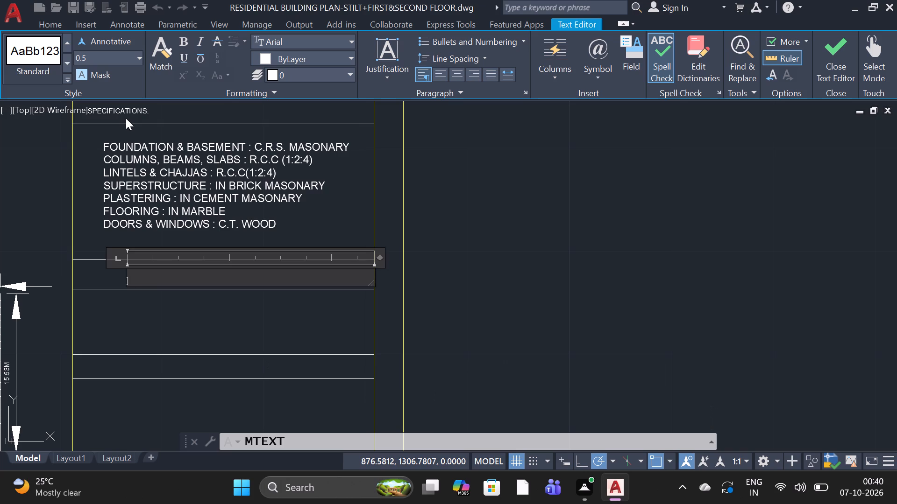
{"action": "key", "text": "s"}
{"action": "type", "text": "CH"}
{"action": "key", "text": "e"}
{"action": "type", "text": "DU"}
{"action": "key", "text": "l"}
{"action": "type", "text": "ES"}
{"action": "key", "text": "space"}
{"action": "type", "text": "OF"}
{"action": "key", "text": "space"}
{"action": "type", "text": "OP"}
{"action": "key", "text": "e"}
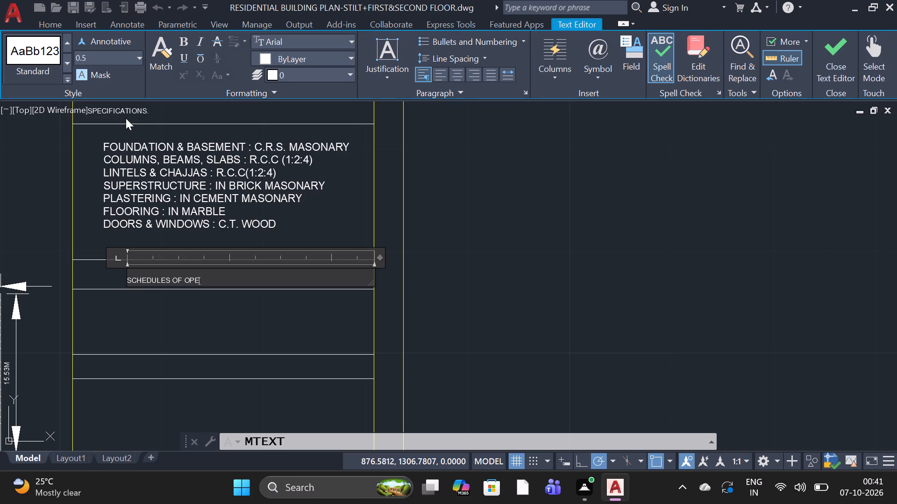
{"action": "key", "text": "n"}
{"action": "type", "text": "IN"}
{"action": "key", "text": "g"}
{"action": "type", "text": "S."}
{"action": "left_click", "coordinate": [164, 317]}
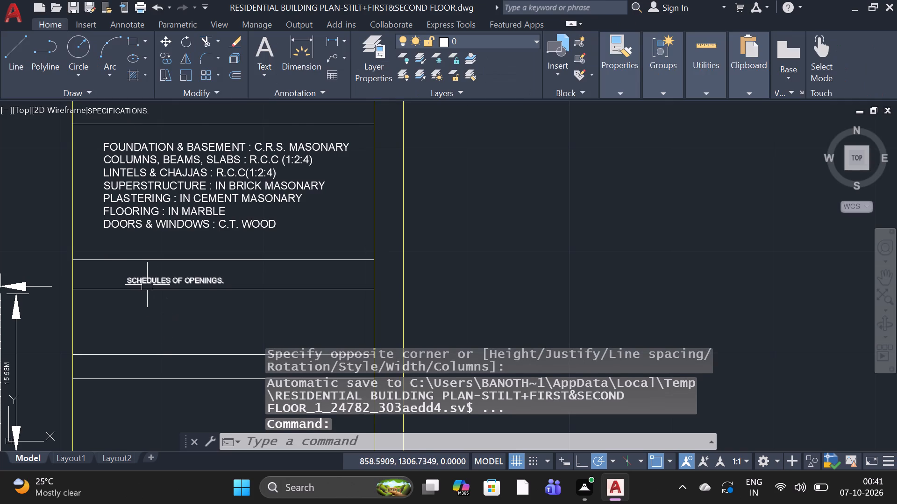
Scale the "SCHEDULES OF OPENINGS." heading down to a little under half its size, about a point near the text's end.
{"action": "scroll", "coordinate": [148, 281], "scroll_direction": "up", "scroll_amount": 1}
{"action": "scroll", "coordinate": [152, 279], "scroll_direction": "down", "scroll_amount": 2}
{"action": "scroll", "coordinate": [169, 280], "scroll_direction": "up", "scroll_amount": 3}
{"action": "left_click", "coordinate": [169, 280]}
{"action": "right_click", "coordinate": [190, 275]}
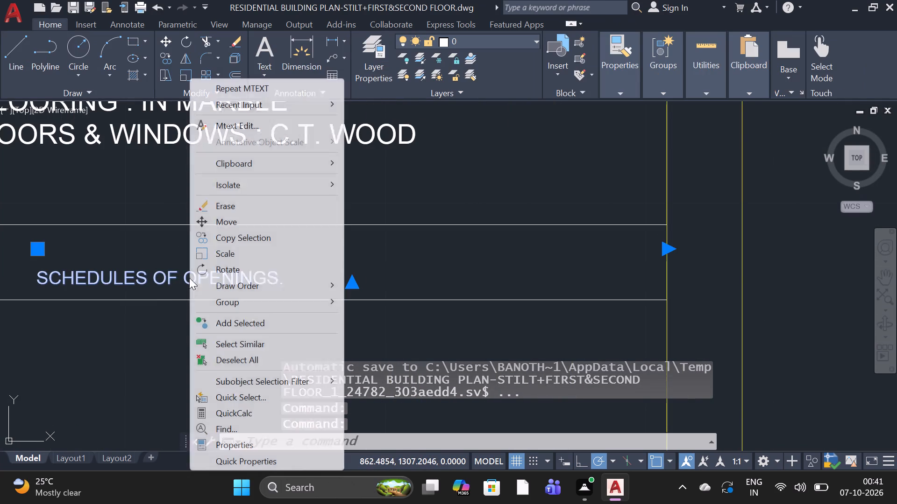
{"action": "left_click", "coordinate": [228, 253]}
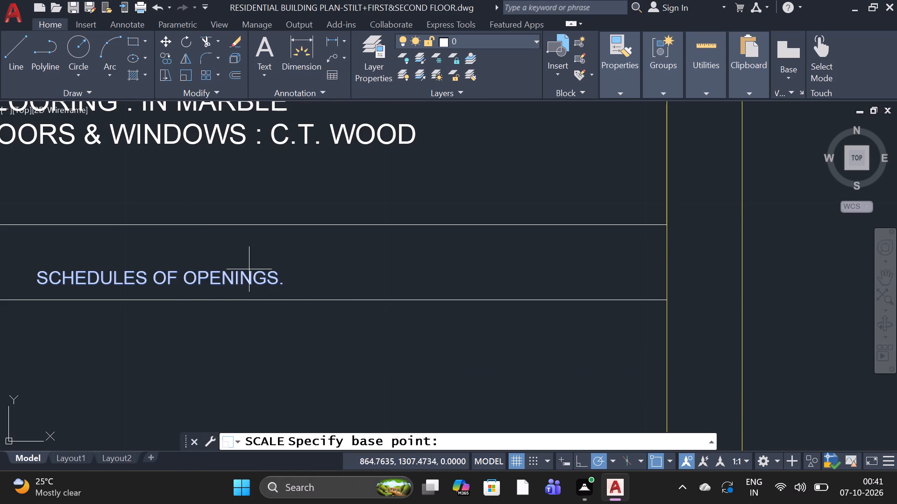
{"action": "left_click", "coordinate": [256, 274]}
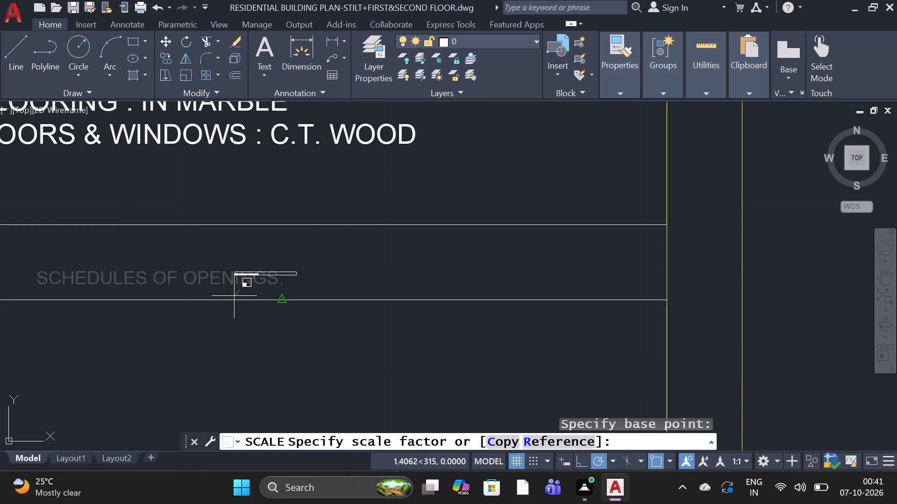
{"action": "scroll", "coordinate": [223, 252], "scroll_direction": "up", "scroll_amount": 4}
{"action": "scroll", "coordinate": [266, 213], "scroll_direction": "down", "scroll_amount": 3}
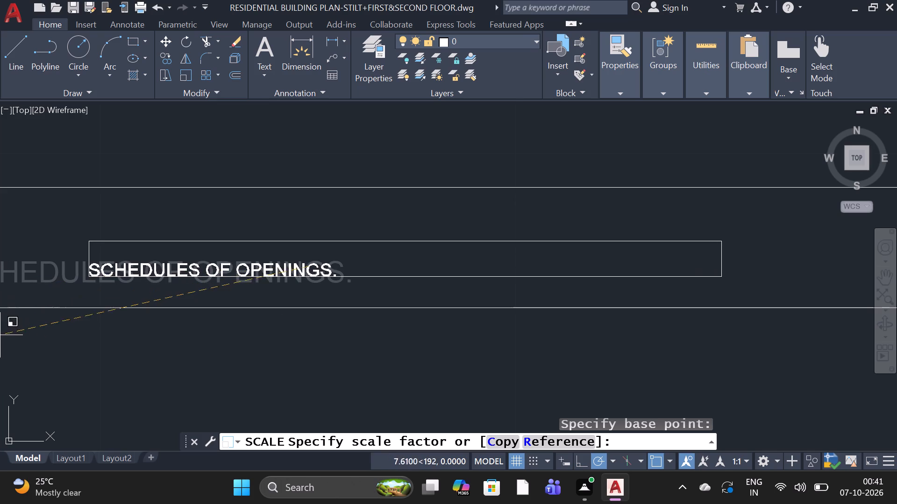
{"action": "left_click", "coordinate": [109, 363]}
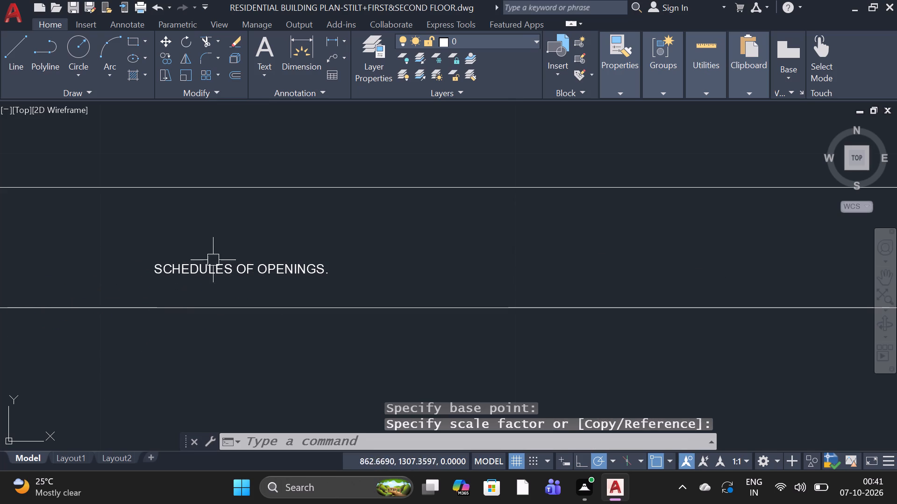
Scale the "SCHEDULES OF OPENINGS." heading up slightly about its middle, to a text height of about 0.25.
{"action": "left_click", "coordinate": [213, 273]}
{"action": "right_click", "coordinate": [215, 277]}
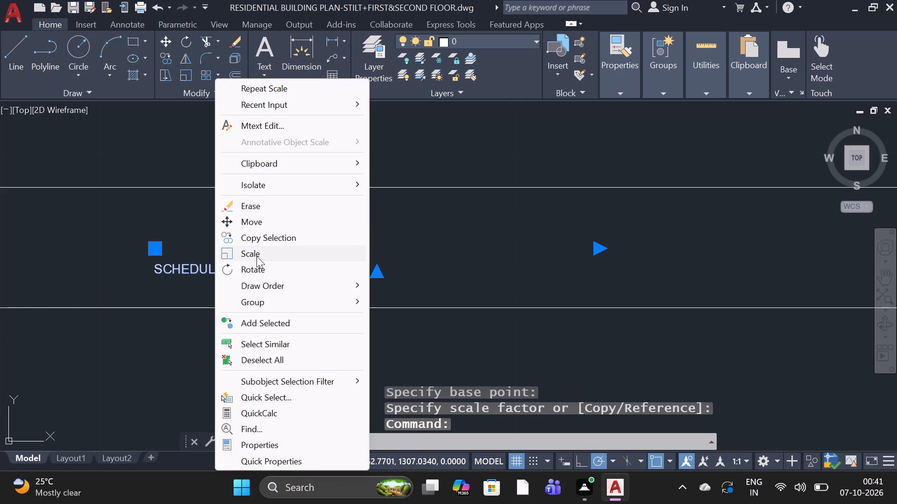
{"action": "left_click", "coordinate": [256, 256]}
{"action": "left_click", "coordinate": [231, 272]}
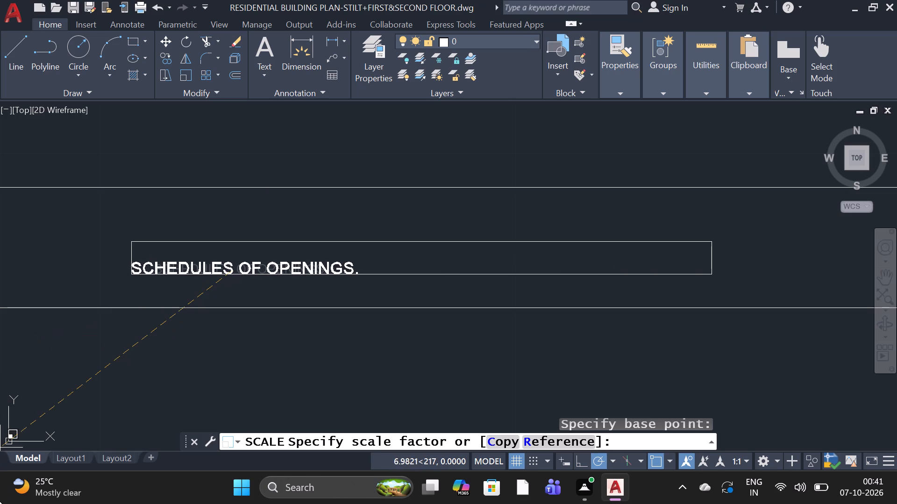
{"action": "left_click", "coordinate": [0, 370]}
Open the "SCHEDULES OF OPENINGS." heading for editing and delete all its existing text.
{"action": "scroll", "coordinate": [215, 276], "scroll_direction": "down", "scroll_amount": 4}
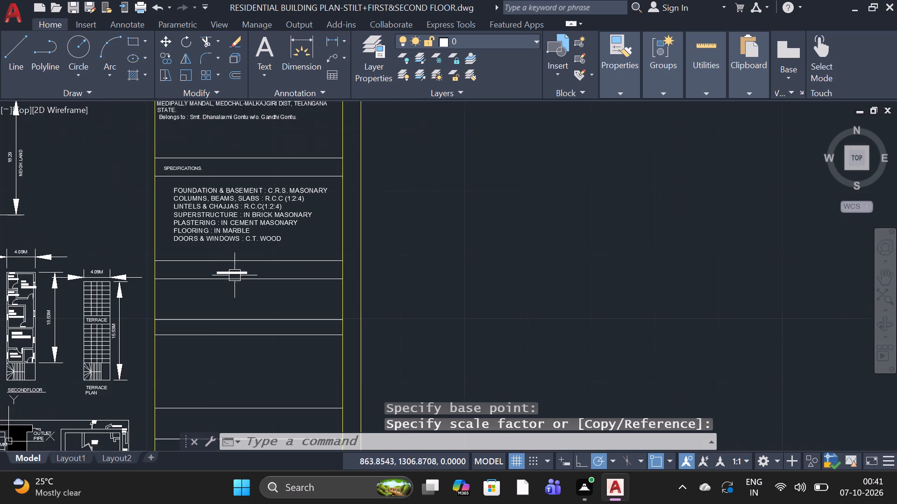
{"action": "scroll", "coordinate": [269, 151], "scroll_direction": "down", "scroll_amount": 1}
{"action": "scroll", "coordinate": [247, 160], "scroll_direction": "up", "scroll_amount": 4}
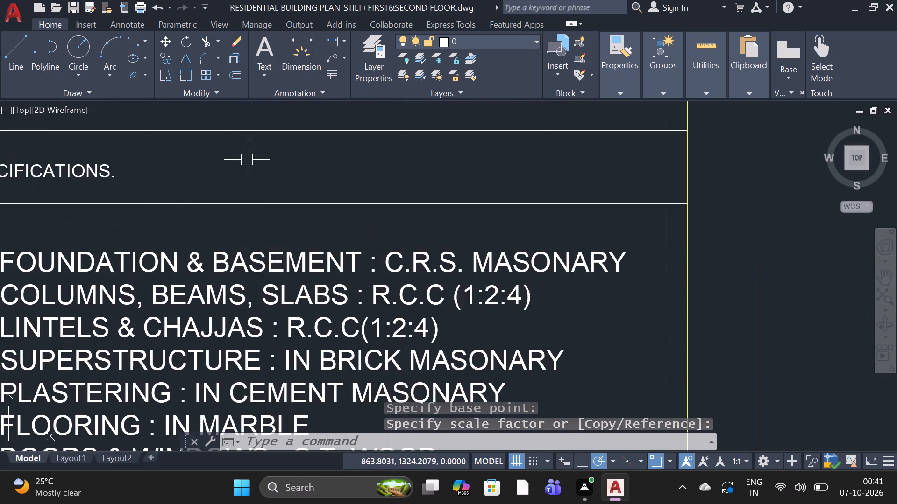
{"action": "scroll", "coordinate": [249, 156], "scroll_direction": "down", "scroll_amount": 3}
{"action": "scroll", "coordinate": [271, 345], "scroll_direction": "up", "scroll_amount": 2}
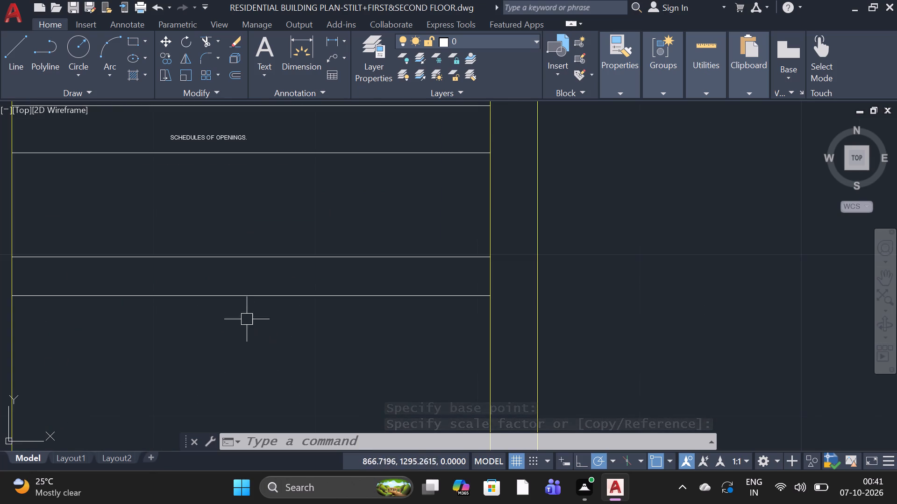
{"action": "scroll", "coordinate": [227, 300], "scroll_direction": "down", "scroll_amount": 1}
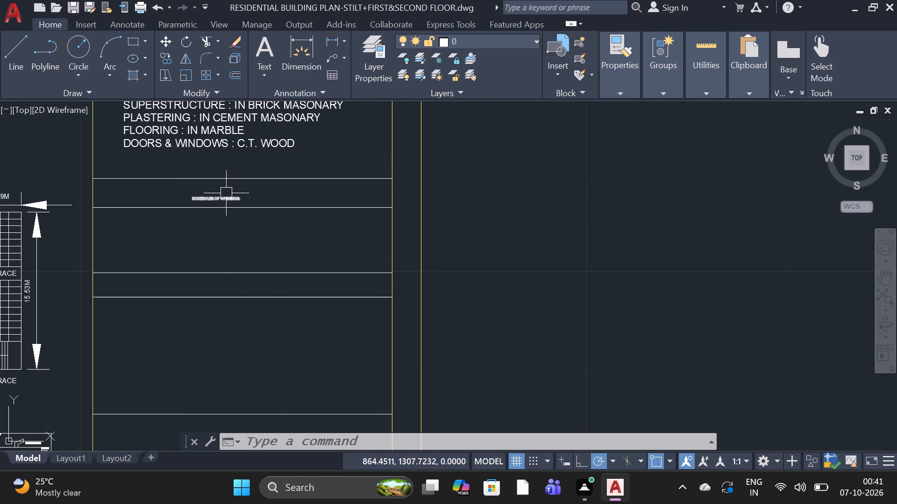
{"action": "left_click", "coordinate": [223, 206]}
{"action": "key", "text": "Escape"}
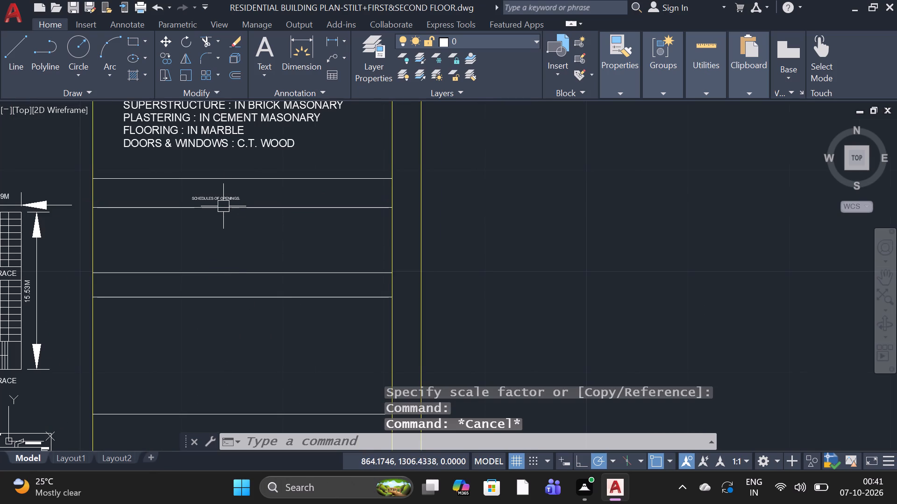
{"action": "scroll", "coordinate": [223, 206], "scroll_direction": "up", "scroll_amount": 3}
{"action": "left_click", "coordinate": [238, 178]}
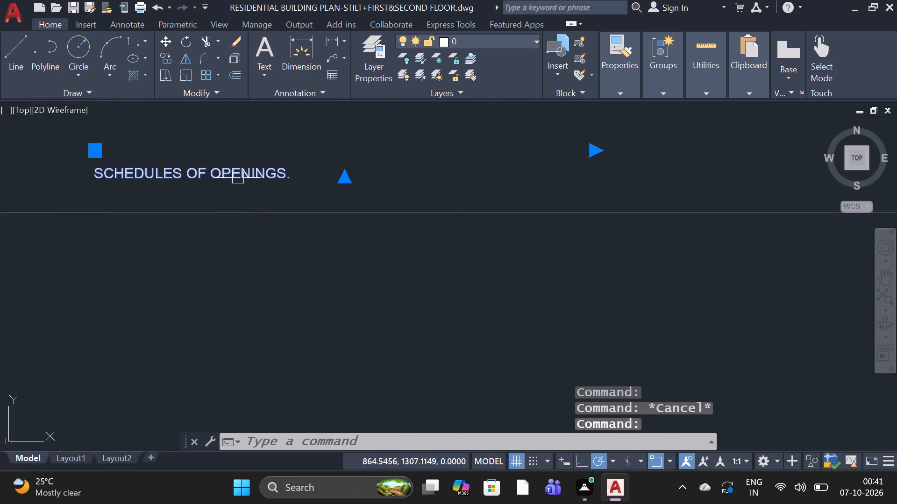
{"action": "key", "text": "BackSpace"}
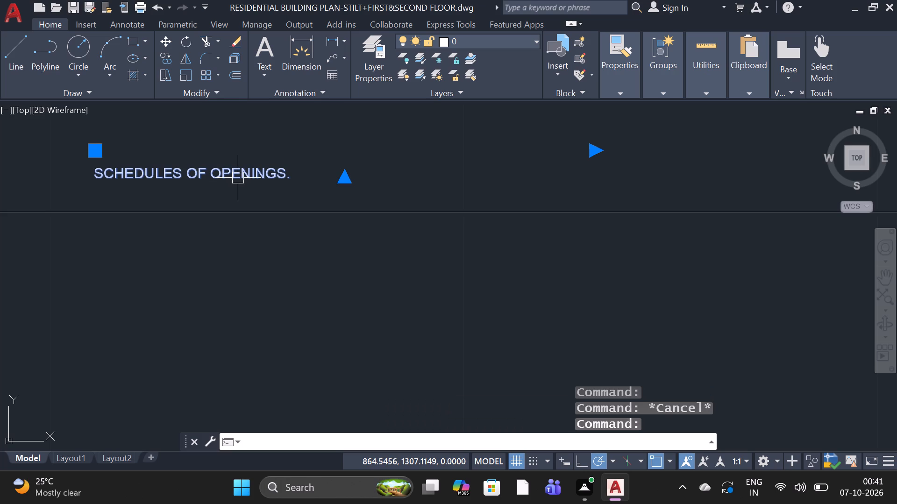
{"action": "left_click", "coordinate": [238, 178]}
{"action": "double_click", "coordinate": [238, 178]}
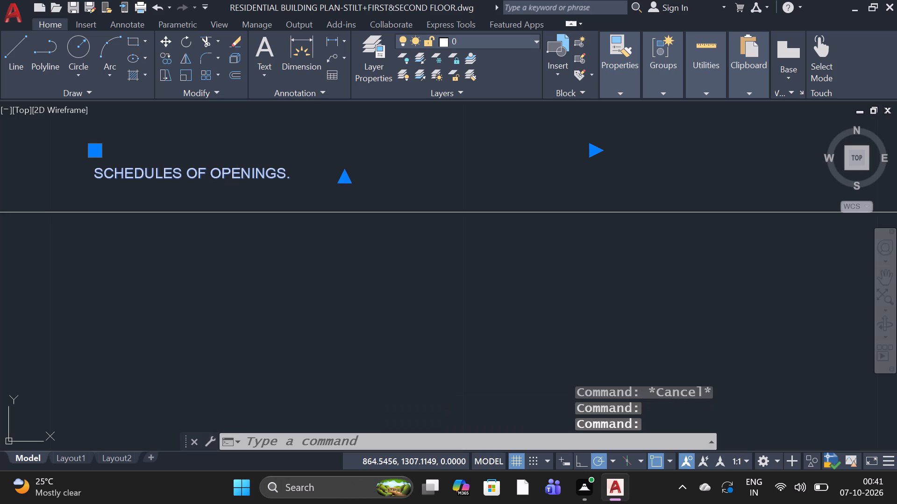
{"action": "left_click", "coordinate": [311, 175]}
{"action": "key", "text": "Delete"}
{"action": "key", "text": "Delete"}
{"action": "key", "text": "Delete"}
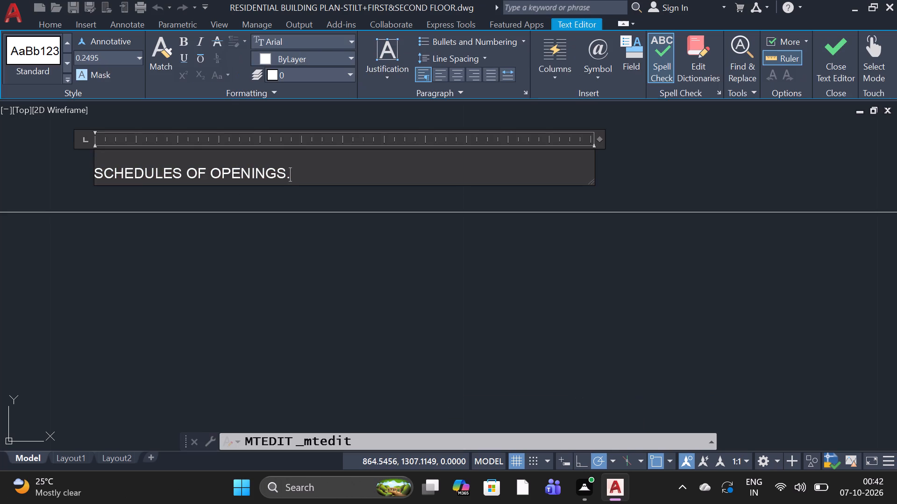
{"action": "key", "text": "BackSpace"}
{"action": "key", "text": "BackSpace"}
{"action": "key", "text": "BackSpace"}
{"action": "key", "text": "BackSpace"}
{"action": "key", "text": "BackSpace"}
{"action": "key", "text": "BackSpace"}
{"action": "key", "text": "BackSpace"}
{"action": "key", "text": "BackSpace"}
{"action": "key", "text": "BackSpace"}
{"action": "key", "text": "BackSpace"}
{"action": "key", "text": "BackSpace"}
{"action": "key", "text": "BackSpace"}
{"action": "key", "text": "BackSpace"}
{"action": "key", "text": "BackSpace"}
{"action": "key", "text": "BackSpace"}
{"action": "key", "text": "BackSpace"}
{"action": "key", "text": "BackSpace"}
{"action": "key", "text": "BackSpace"}
{"action": "key", "text": "BackSpace"}
{"action": "key", "text": "BackSpace"}
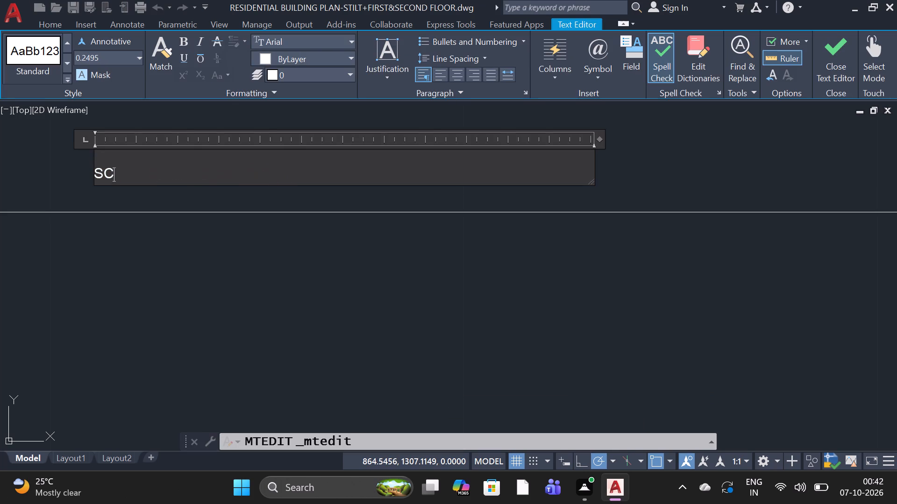
Set the emptied heading's text height to 0.5 and enter "SCHEDULES OF OPENINGS" on its second line.
{"action": "left_click", "coordinate": [138, 56]}
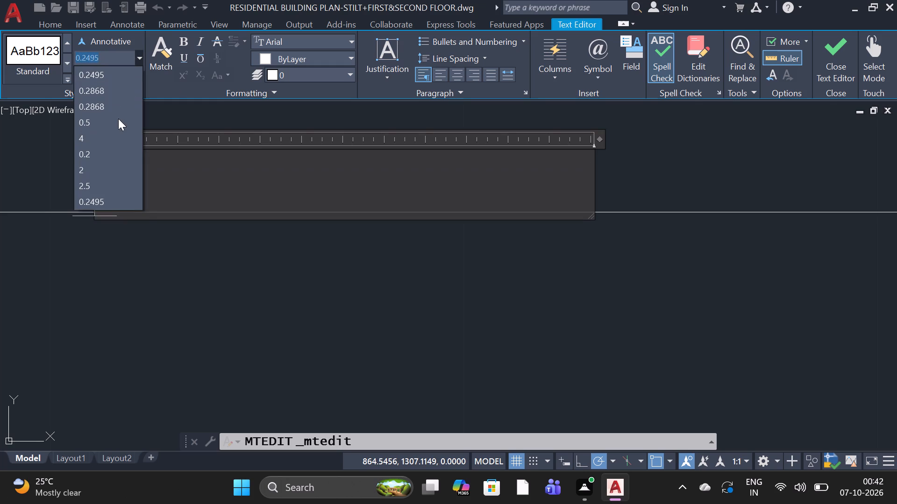
{"action": "left_click", "coordinate": [119, 122]}
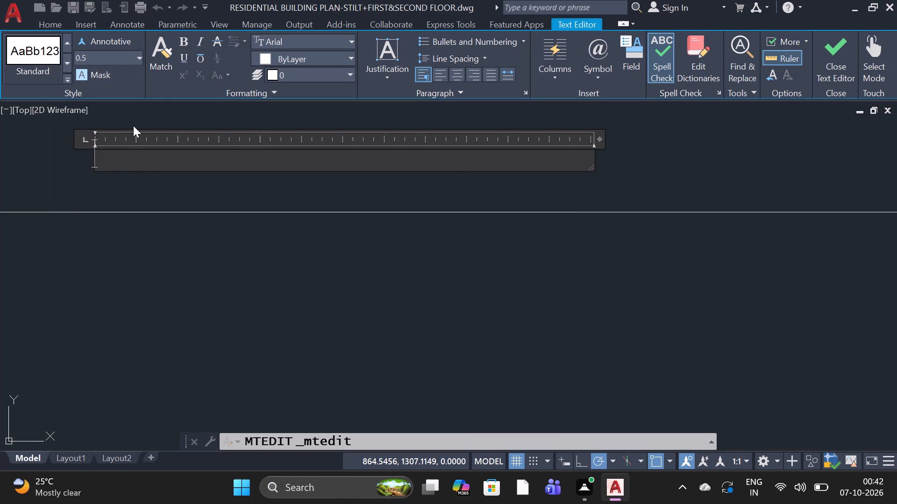
{"action": "key", "text": "Return"}
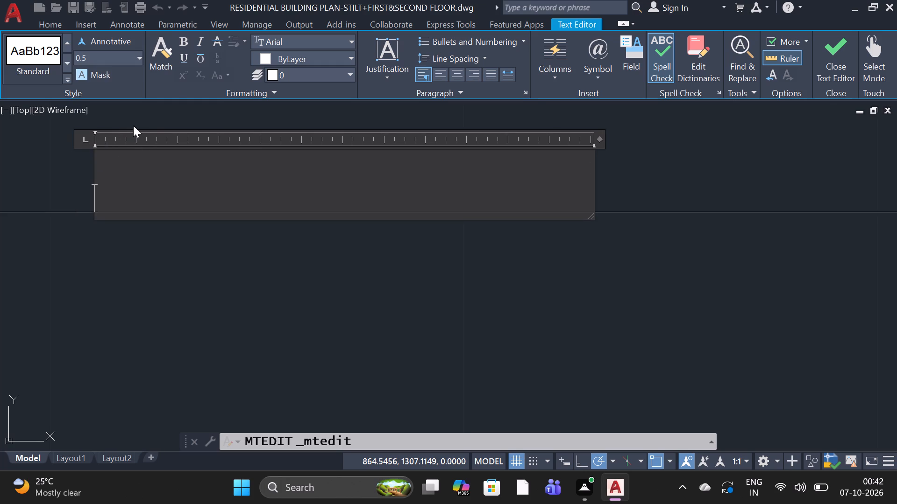
{"action": "type", "text": "SE"}
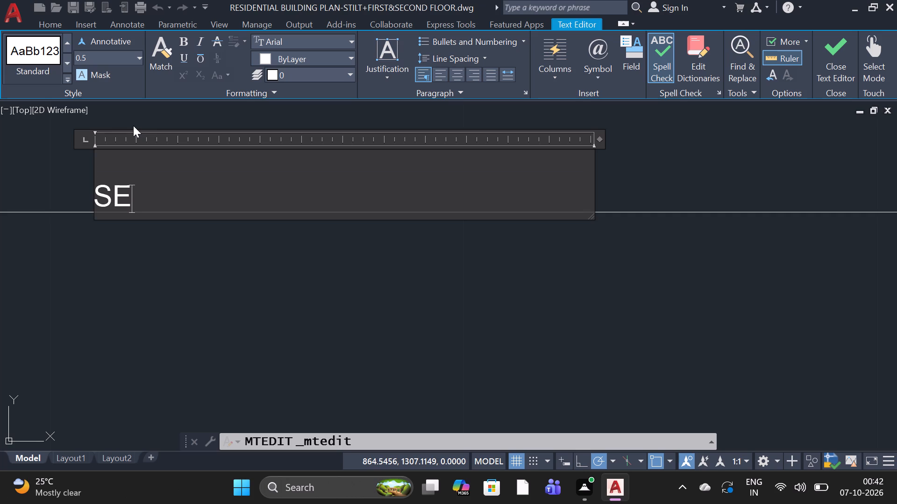
{"action": "key", "text": "BackSpace"}
{"action": "type", "text": "CH"}
{"action": "key", "text": "e"}
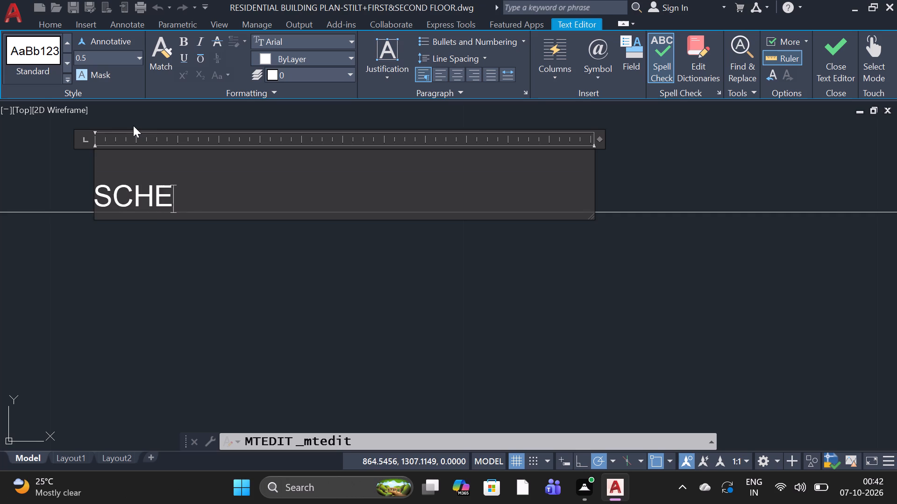
{"action": "type", "text": "DU"}
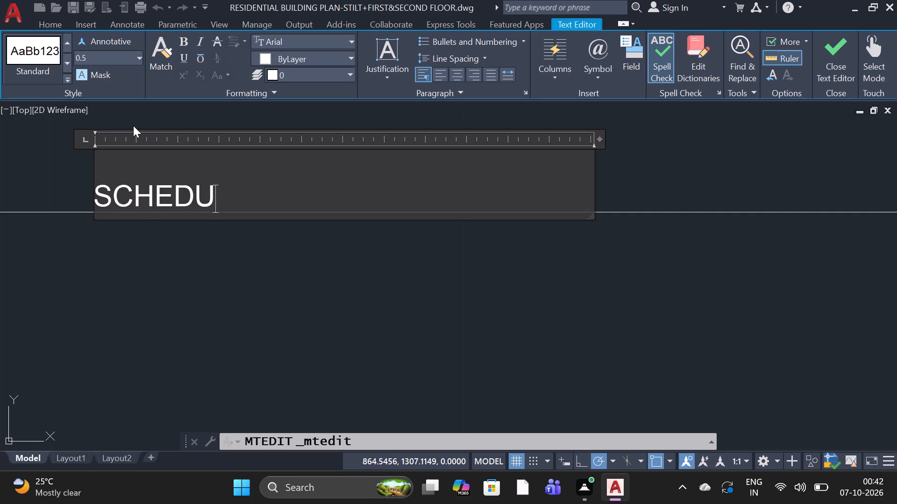
{"action": "key", "text": "l"}
{"action": "type", "text": "ES"}
{"action": "key", "text": "space"}
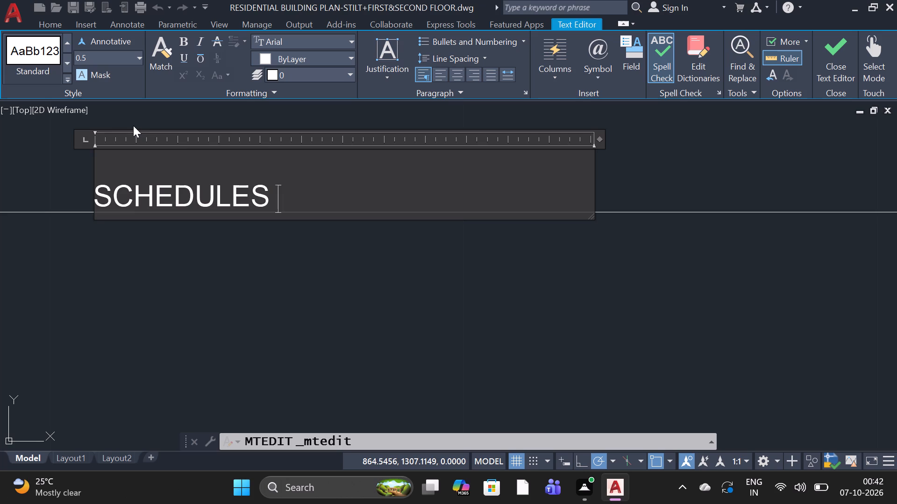
{"action": "type", "text": "OF OPE"}
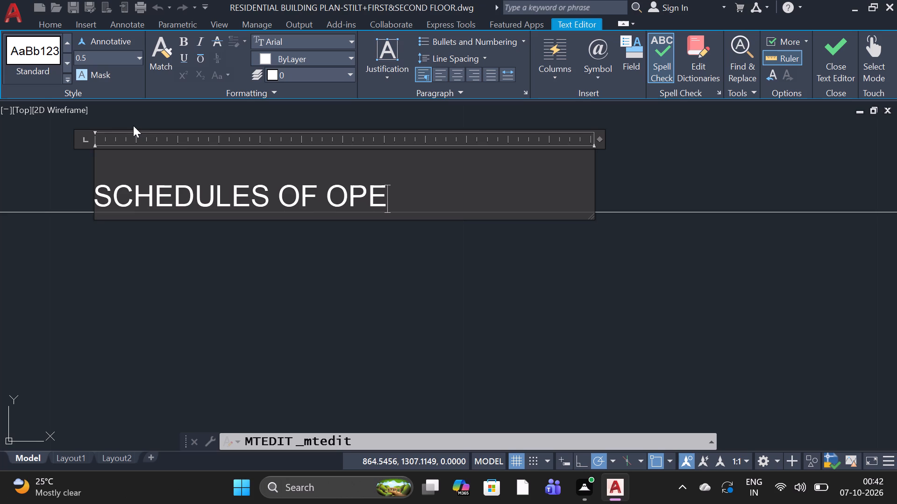
{"action": "type", "text": "NI"}
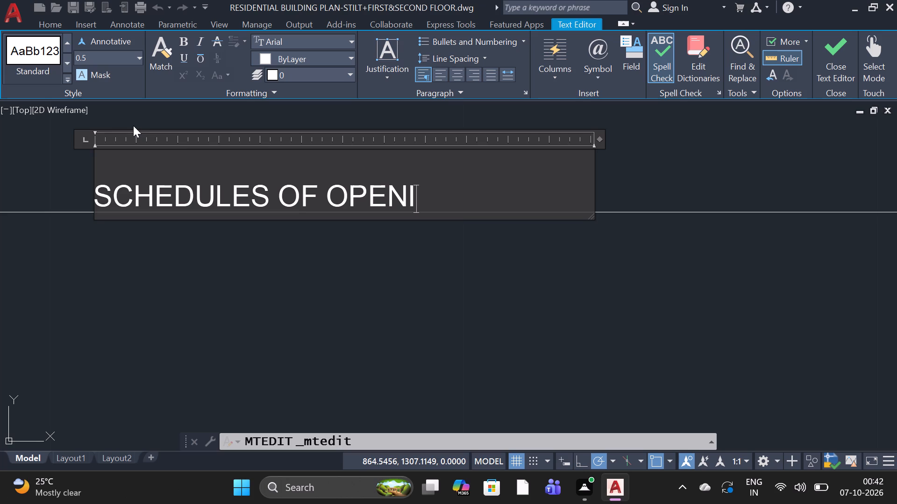
{"action": "type", "text": "NGS"}
{"action": "left_click", "coordinate": [206, 301]}
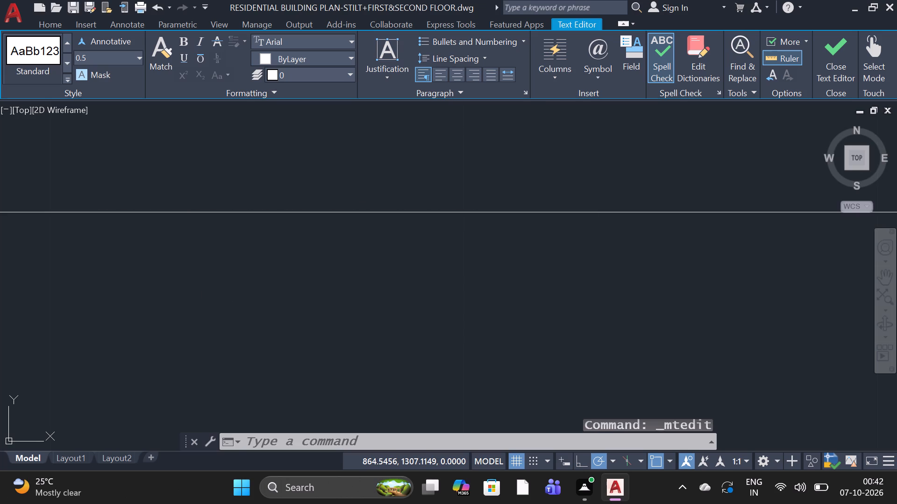
Add a period at the end of the schedules of openings heading.
{"action": "left_click", "coordinate": [472, 203]}
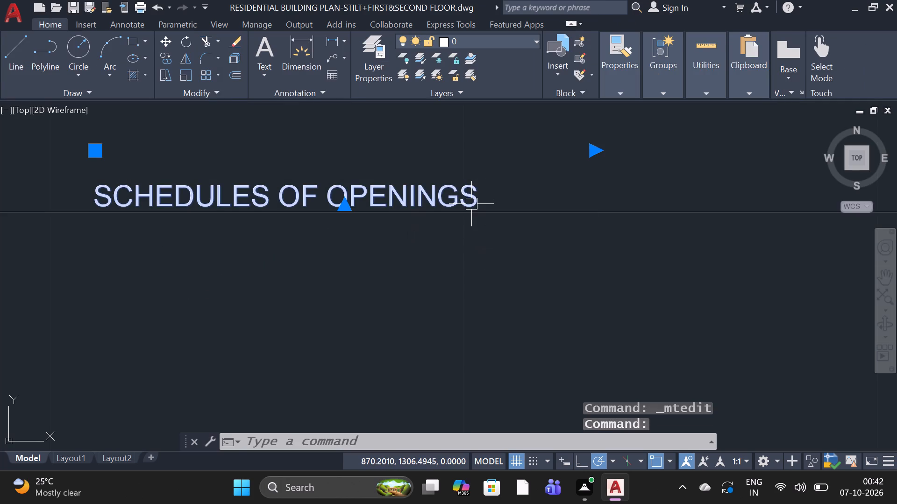
{"action": "double_click", "coordinate": [471, 204]}
{"action": "key", "text": "period"}
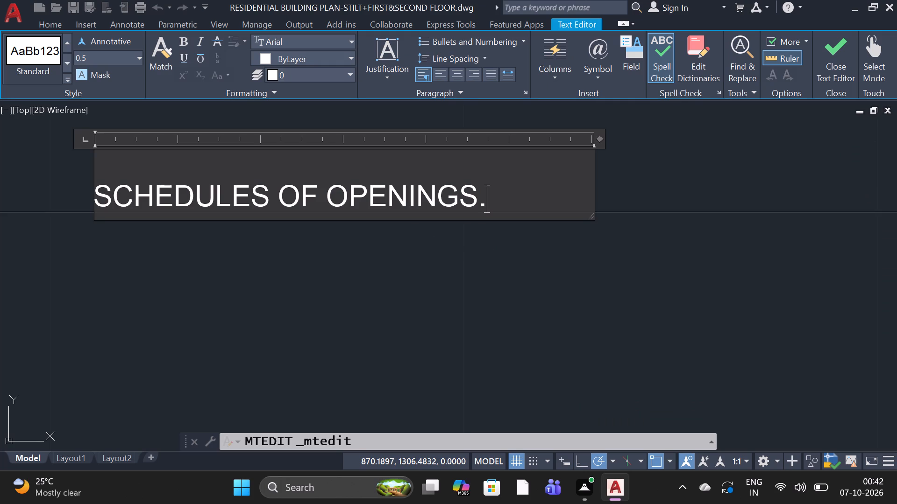
{"action": "key", "text": "space"}
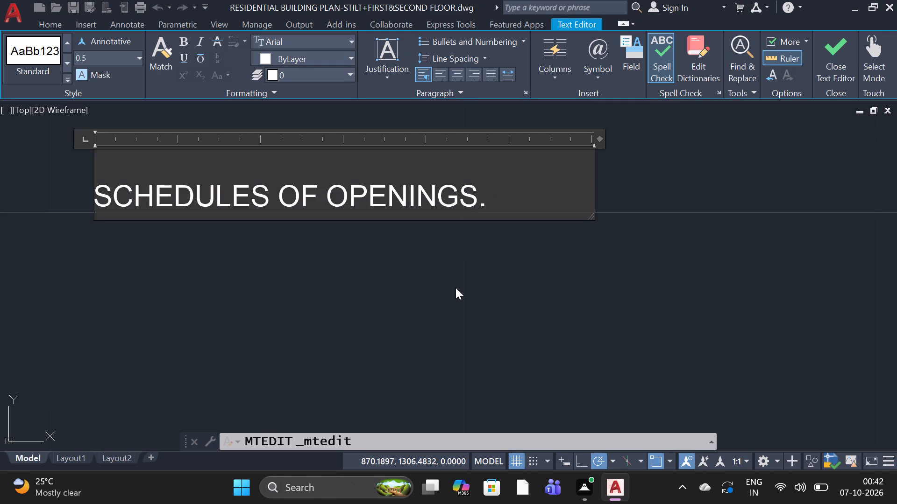
{"action": "left_click", "coordinate": [458, 290]}
Examine the side column's project title, section headings, specifications and remaining empty boxes.
{"action": "scroll", "coordinate": [460, 289], "scroll_direction": "down", "scroll_amount": 4}
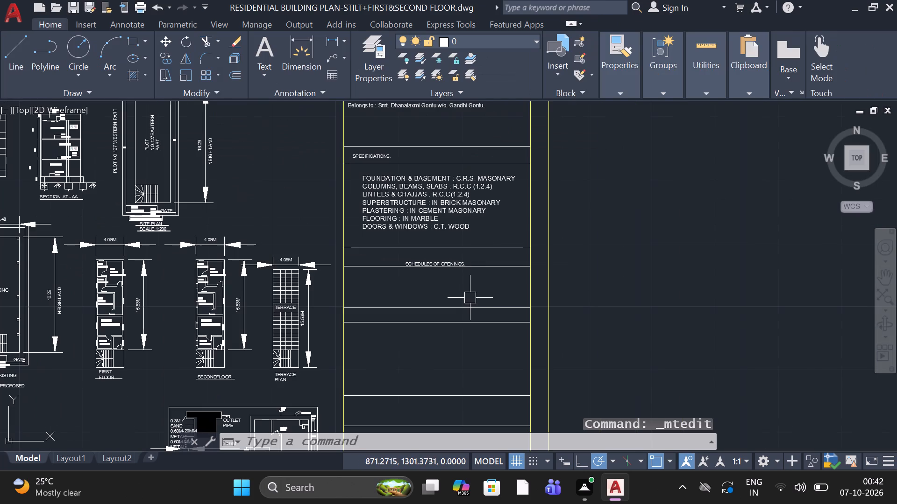
{"action": "scroll", "coordinate": [397, 153], "scroll_direction": "up", "scroll_amount": 3}
{"action": "scroll", "coordinate": [397, 153], "scroll_direction": "down", "scroll_amount": 3}
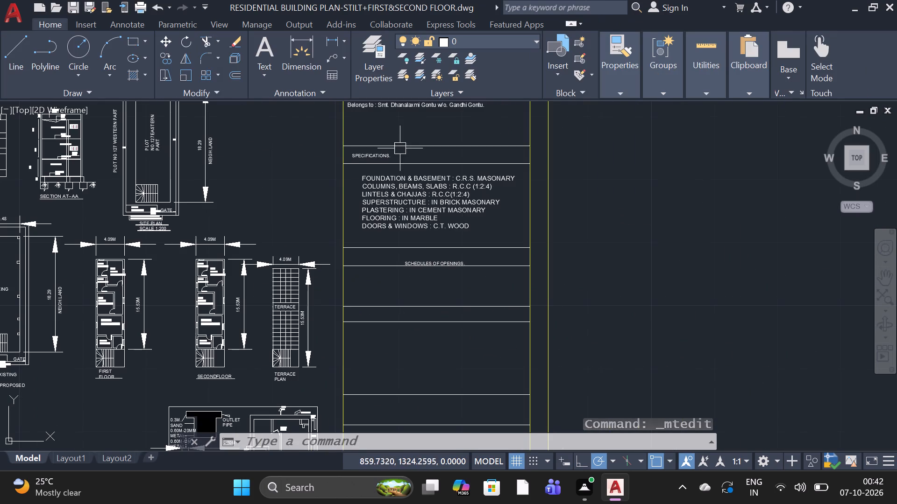
{"action": "scroll", "coordinate": [458, 376], "scroll_direction": "up", "scroll_amount": 1}
{"action": "scroll", "coordinate": [459, 352], "scroll_direction": "down", "scroll_amount": 2}
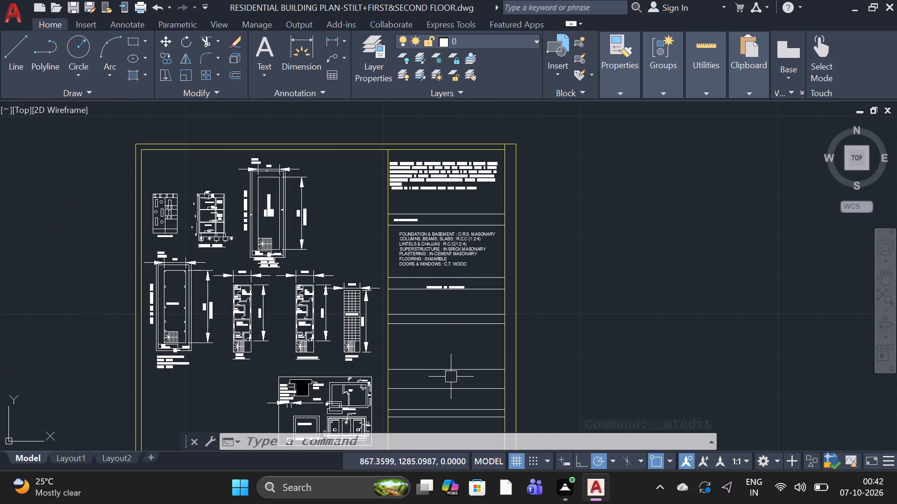
{"action": "scroll", "coordinate": [428, 137], "scroll_direction": "up", "scroll_amount": 3}
{"action": "scroll", "coordinate": [434, 143], "scroll_direction": "down", "scroll_amount": 1}
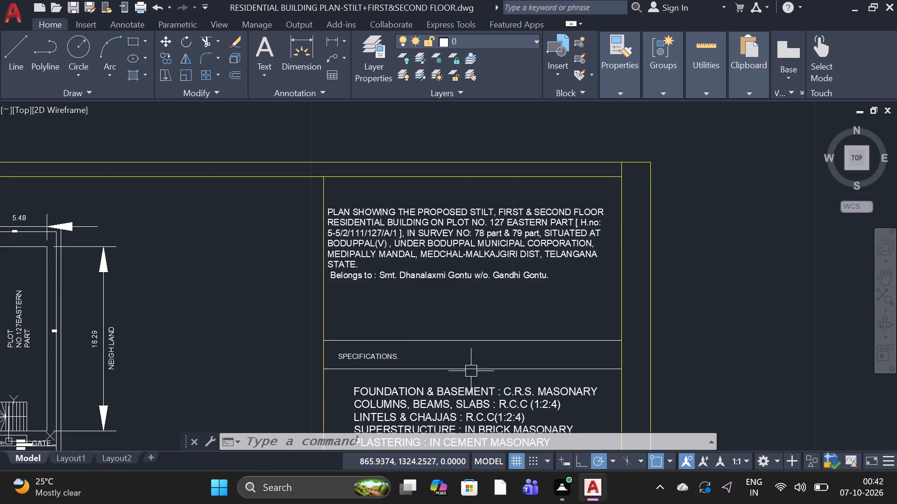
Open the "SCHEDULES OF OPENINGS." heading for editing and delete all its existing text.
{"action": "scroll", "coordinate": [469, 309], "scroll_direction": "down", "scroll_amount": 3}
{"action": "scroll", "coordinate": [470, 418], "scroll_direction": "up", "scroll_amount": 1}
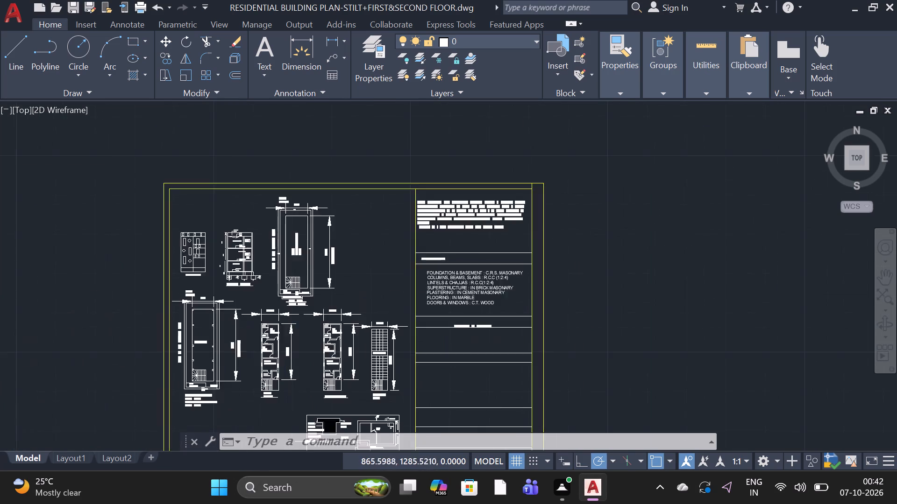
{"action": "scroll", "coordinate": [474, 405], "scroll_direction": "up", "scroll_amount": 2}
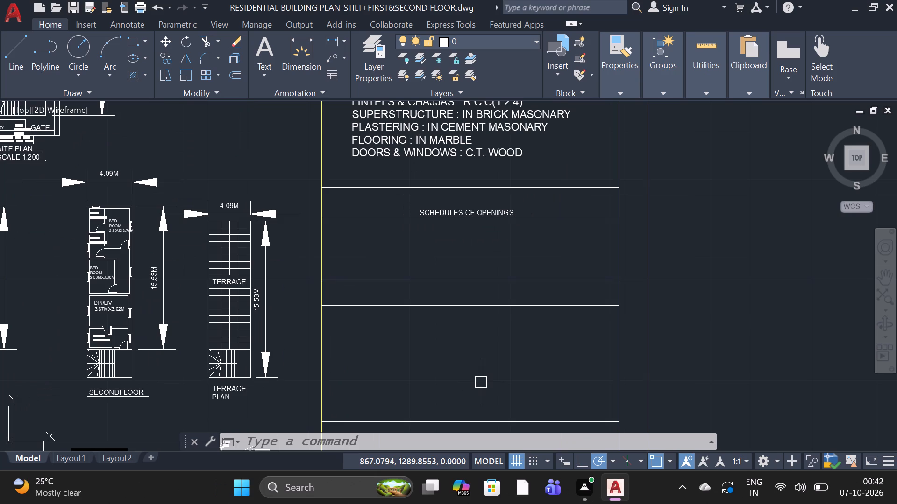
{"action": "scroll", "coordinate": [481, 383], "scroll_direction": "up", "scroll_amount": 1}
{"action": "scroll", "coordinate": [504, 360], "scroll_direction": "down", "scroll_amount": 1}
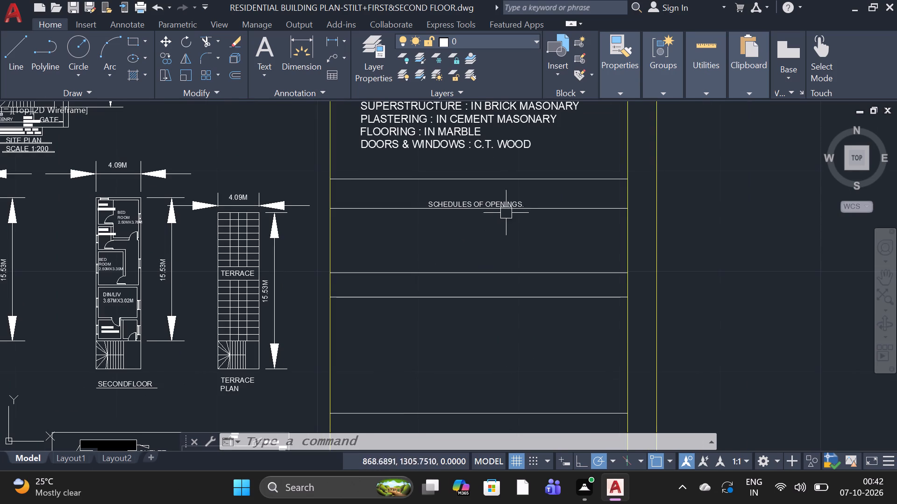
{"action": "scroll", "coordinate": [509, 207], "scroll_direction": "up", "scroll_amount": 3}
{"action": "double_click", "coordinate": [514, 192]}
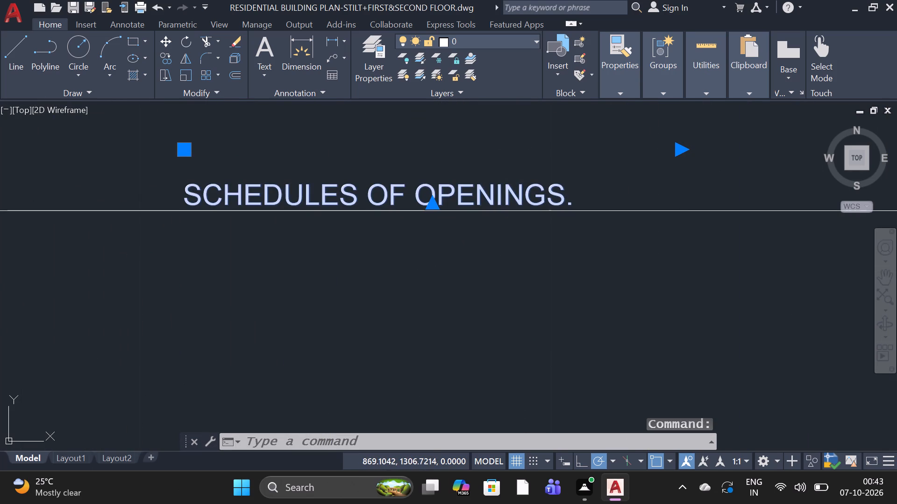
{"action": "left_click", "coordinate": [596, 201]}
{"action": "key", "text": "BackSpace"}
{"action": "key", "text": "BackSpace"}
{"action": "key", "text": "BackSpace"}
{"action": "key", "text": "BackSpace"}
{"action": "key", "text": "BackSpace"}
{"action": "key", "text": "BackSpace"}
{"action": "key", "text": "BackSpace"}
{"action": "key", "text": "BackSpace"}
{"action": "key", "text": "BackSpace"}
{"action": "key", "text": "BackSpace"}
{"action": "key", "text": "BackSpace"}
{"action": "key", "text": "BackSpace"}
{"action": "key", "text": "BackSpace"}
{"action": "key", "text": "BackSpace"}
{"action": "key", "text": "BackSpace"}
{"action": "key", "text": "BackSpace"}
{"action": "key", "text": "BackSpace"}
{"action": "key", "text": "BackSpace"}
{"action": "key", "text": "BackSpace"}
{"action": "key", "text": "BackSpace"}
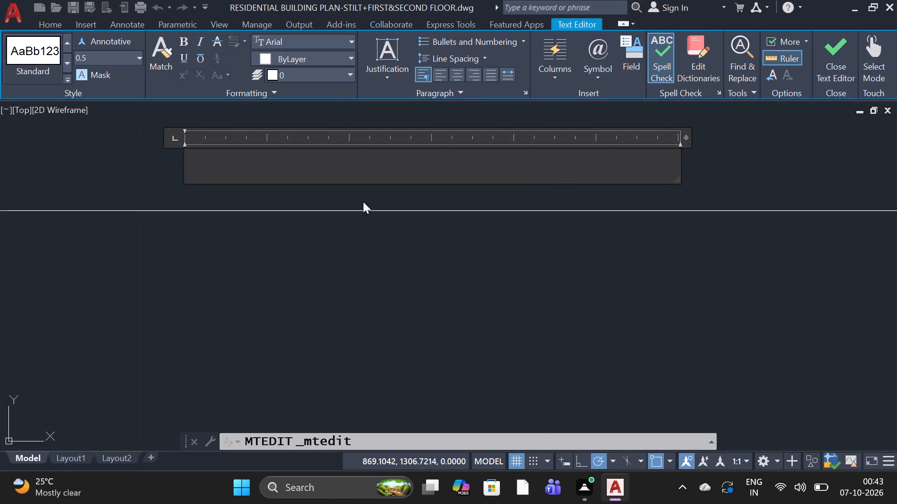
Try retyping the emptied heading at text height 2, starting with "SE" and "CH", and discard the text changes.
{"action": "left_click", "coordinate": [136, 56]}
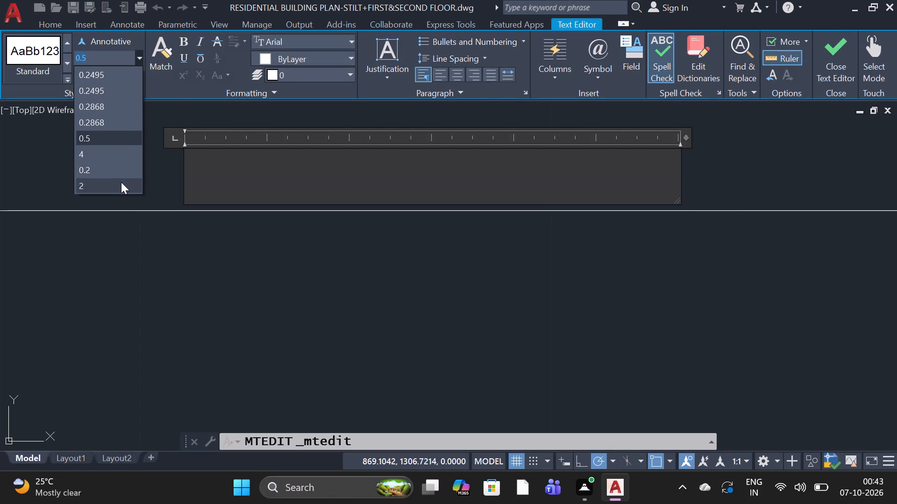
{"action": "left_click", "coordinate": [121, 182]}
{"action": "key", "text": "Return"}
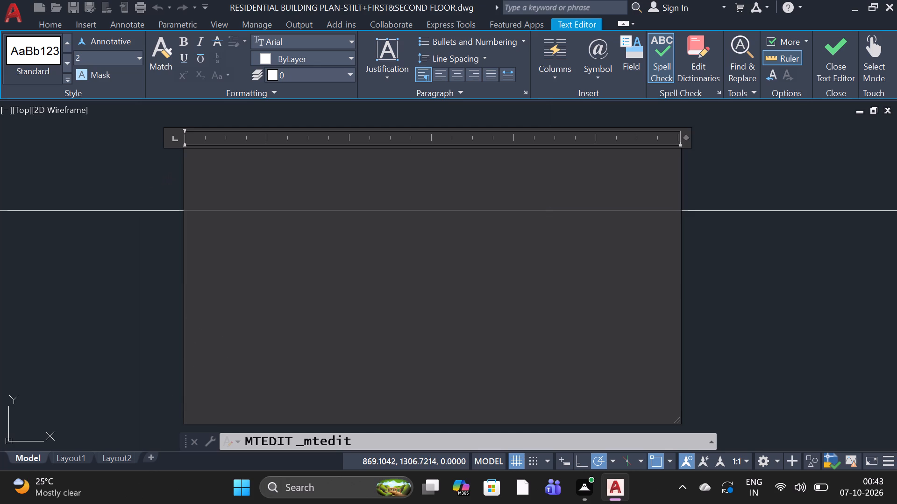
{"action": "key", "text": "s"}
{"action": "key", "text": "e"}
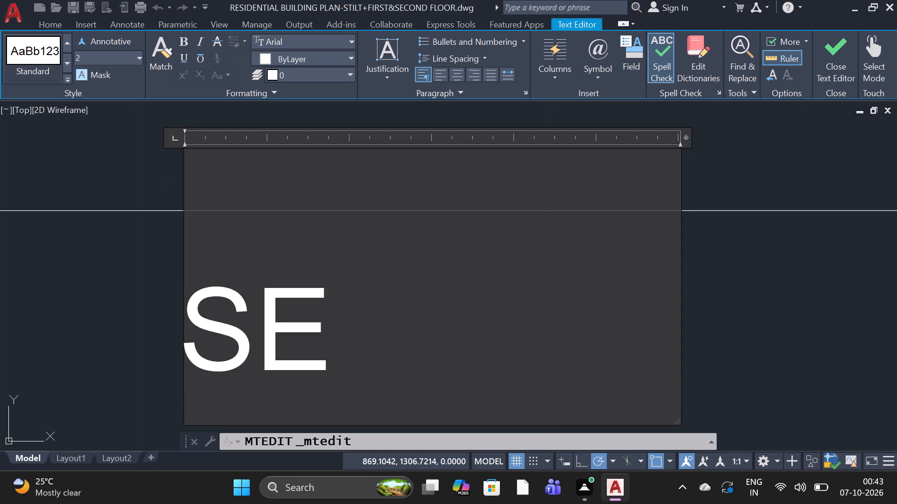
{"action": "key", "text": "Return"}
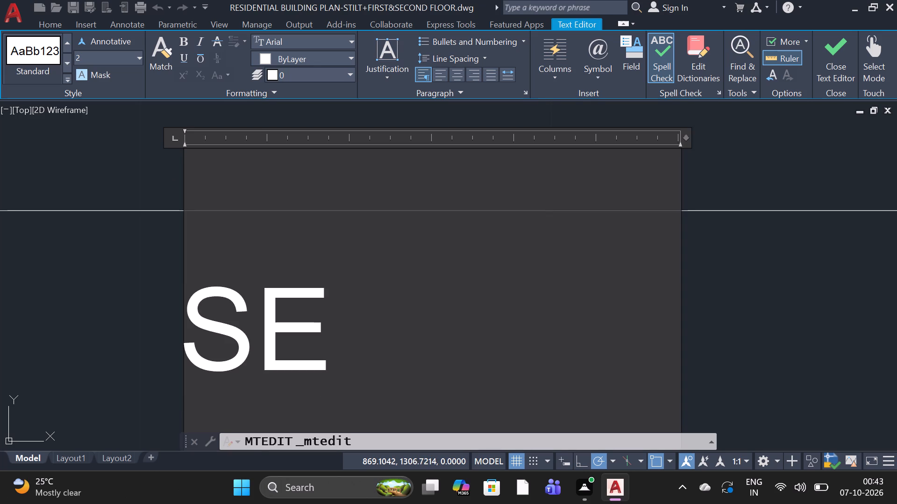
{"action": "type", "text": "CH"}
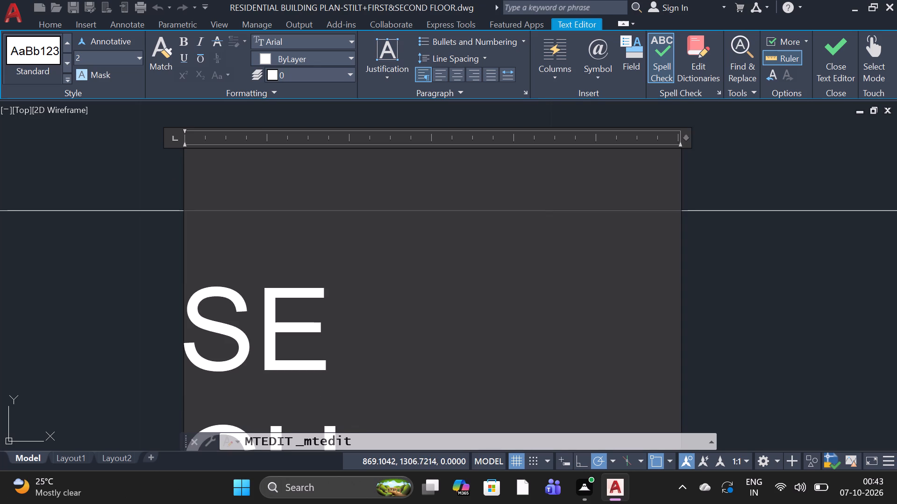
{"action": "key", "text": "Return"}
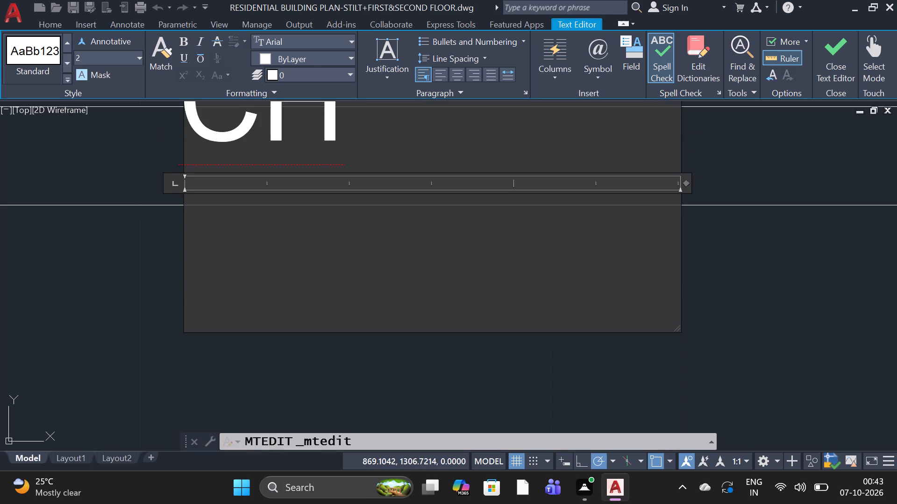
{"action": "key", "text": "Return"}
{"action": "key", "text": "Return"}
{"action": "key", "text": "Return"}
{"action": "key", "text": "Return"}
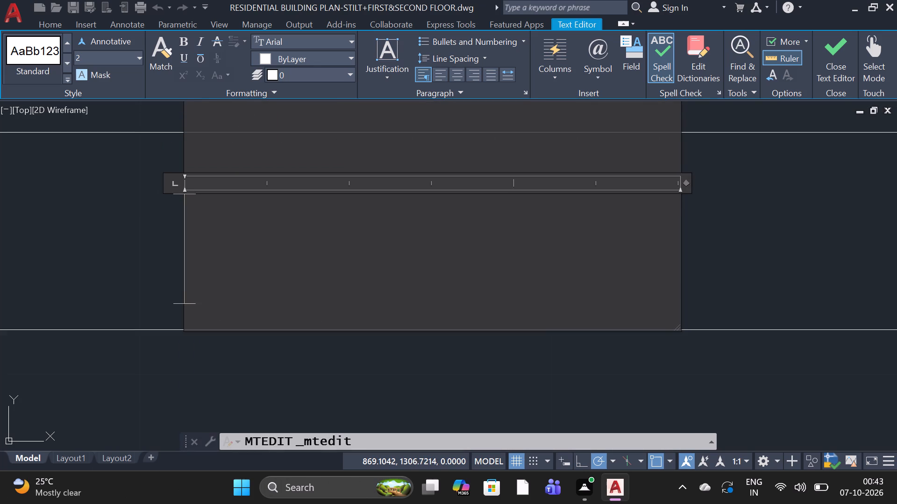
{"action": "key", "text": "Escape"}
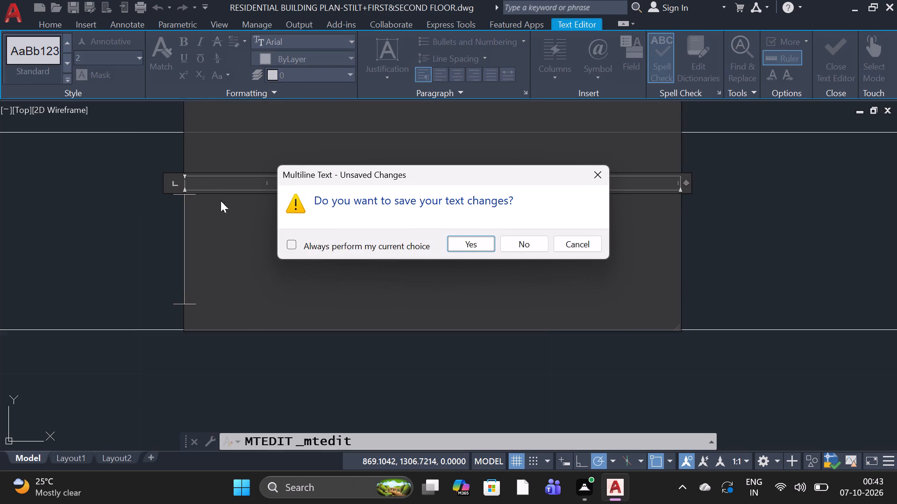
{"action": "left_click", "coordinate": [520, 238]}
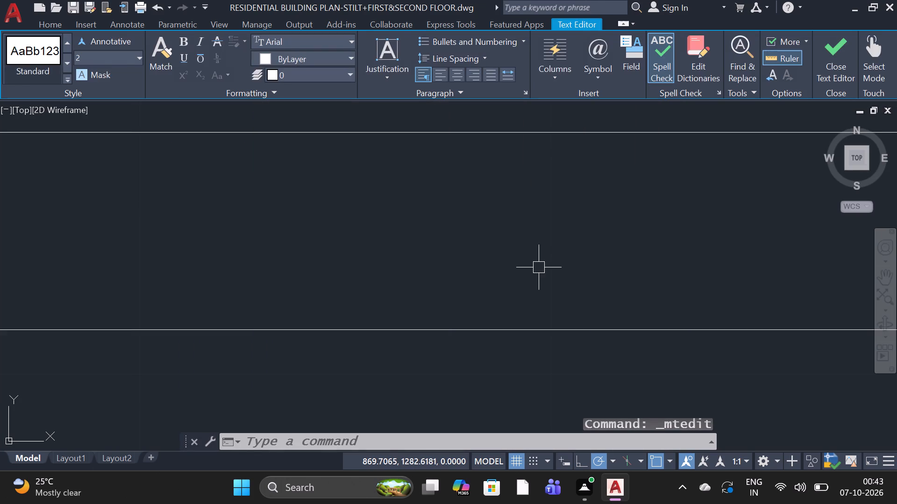
Create a multiline text frame in the narrow empty band below the schedules of openings box.
{"action": "scroll", "coordinate": [539, 267], "scroll_direction": "down", "scroll_amount": 5}
{"action": "scroll", "coordinate": [541, 170], "scroll_direction": "up", "scroll_amount": 2}
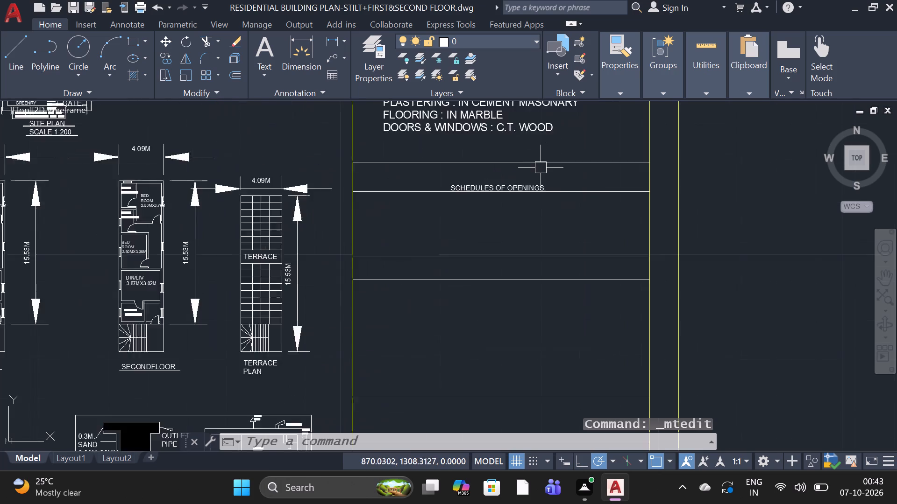
{"action": "scroll", "coordinate": [541, 168], "scroll_direction": "up", "scroll_amount": 2}
{"action": "scroll", "coordinate": [493, 260], "scroll_direction": "down", "scroll_amount": 2}
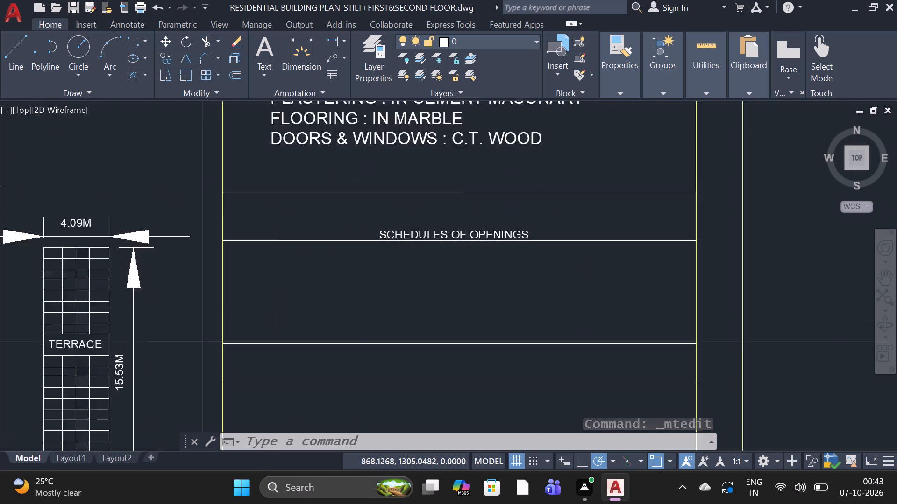
{"action": "scroll", "coordinate": [490, 290], "scroll_direction": "down", "scroll_amount": 2}
{"action": "scroll", "coordinate": [475, 321], "scroll_direction": "up", "scroll_amount": 2}
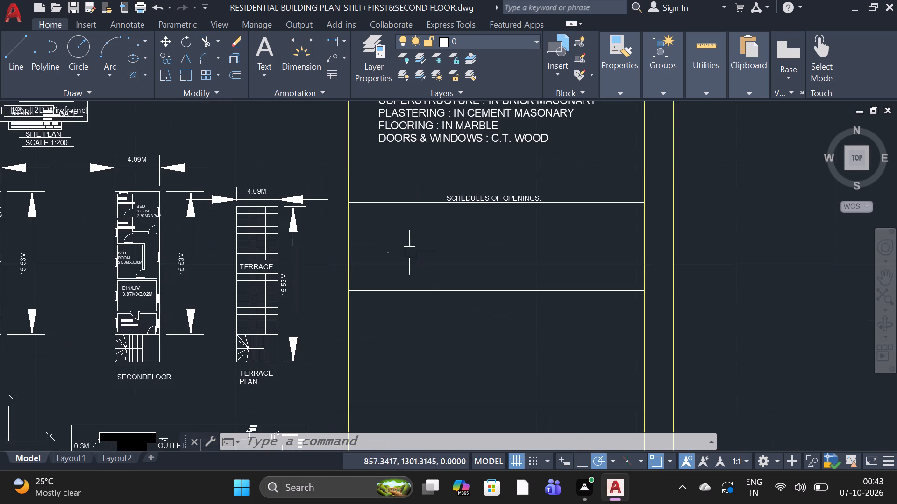
{"action": "type", "text": "T"}
{"action": "key", "text": "space"}
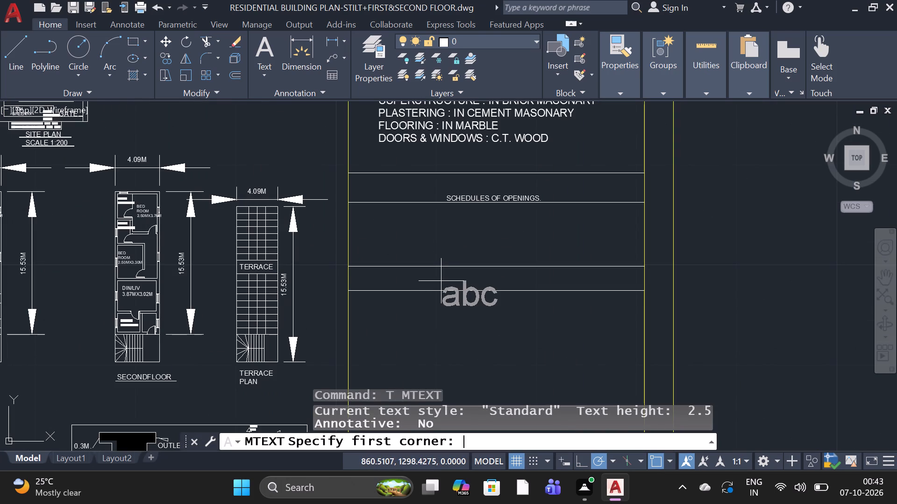
{"action": "scroll", "coordinate": [417, 282], "scroll_direction": "up", "scroll_amount": 4}
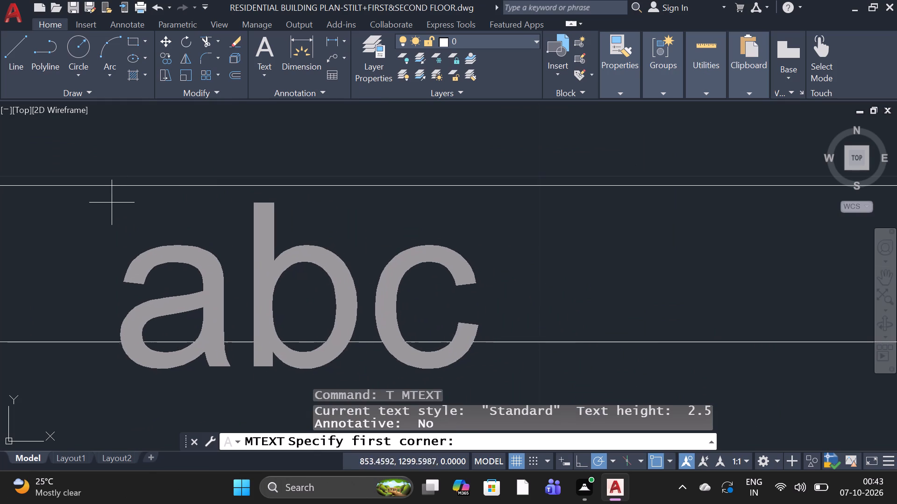
{"action": "left_click_drag", "start_coordinate": [107, 207], "coordinate": [133, 279]}
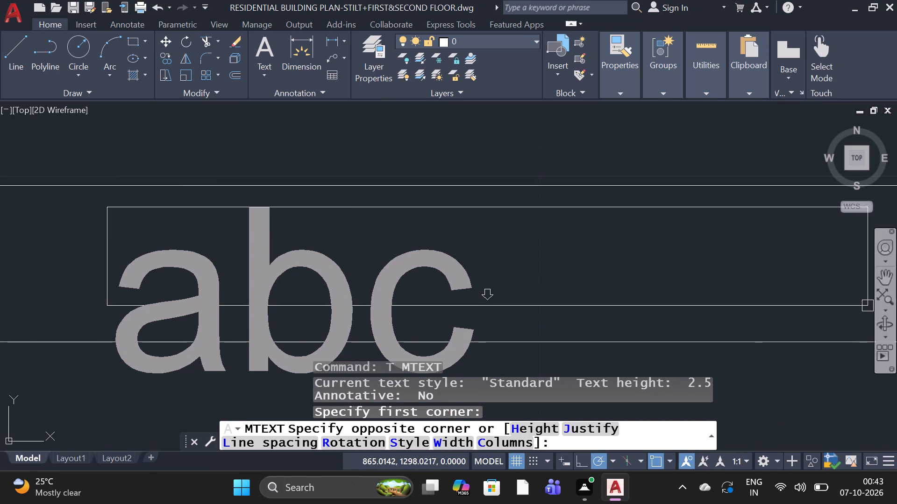
{"action": "left_click", "coordinate": [868, 306]}
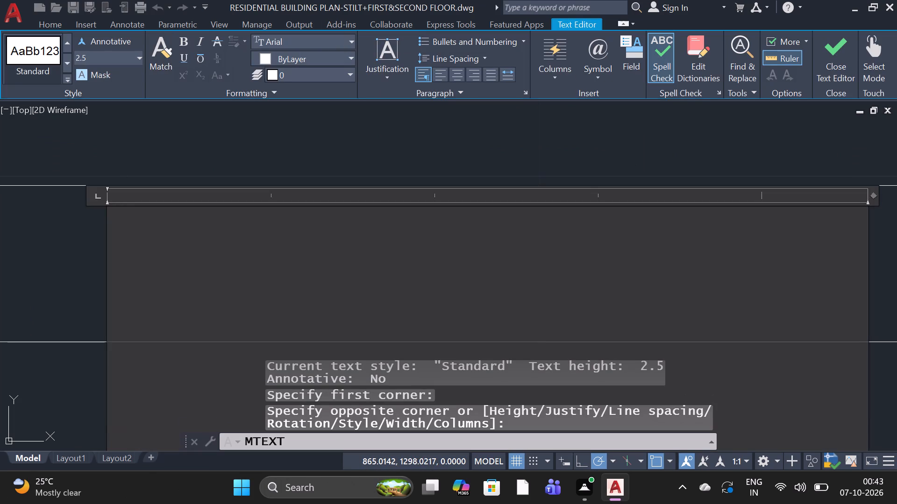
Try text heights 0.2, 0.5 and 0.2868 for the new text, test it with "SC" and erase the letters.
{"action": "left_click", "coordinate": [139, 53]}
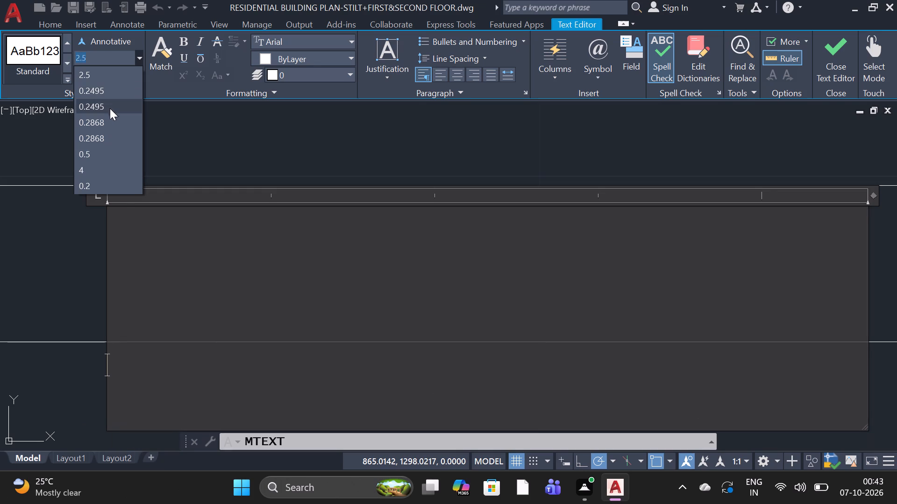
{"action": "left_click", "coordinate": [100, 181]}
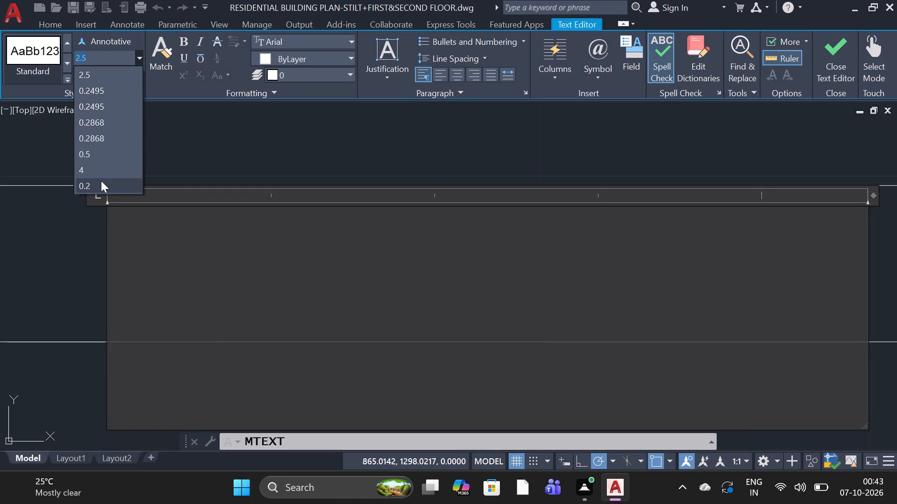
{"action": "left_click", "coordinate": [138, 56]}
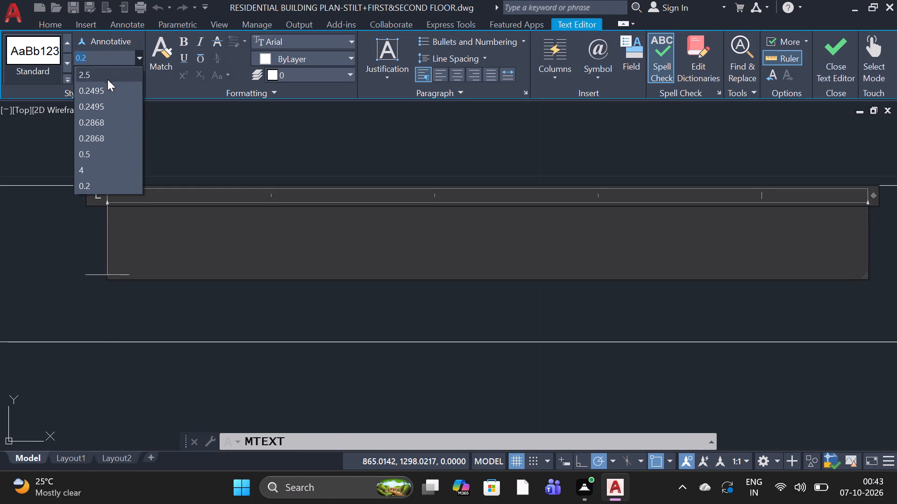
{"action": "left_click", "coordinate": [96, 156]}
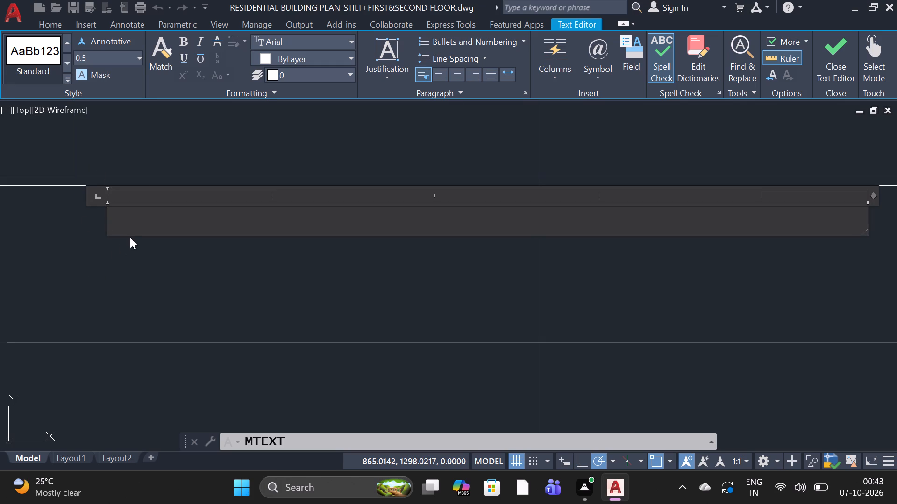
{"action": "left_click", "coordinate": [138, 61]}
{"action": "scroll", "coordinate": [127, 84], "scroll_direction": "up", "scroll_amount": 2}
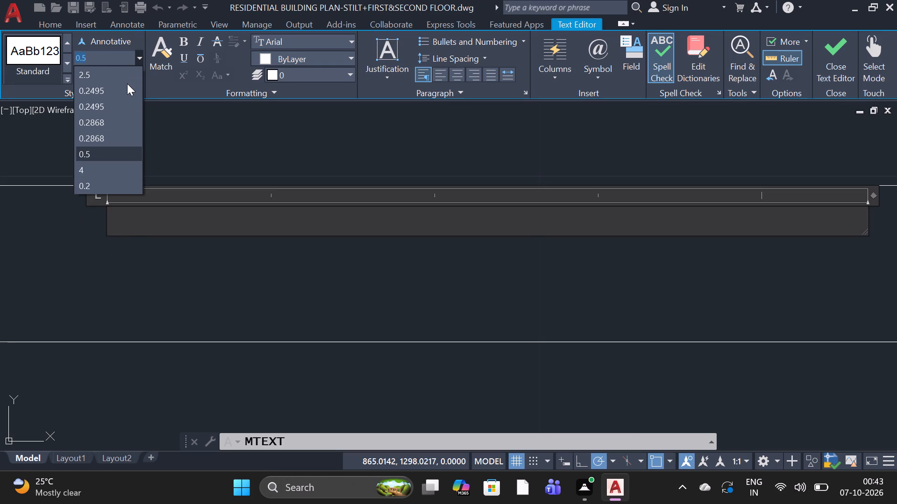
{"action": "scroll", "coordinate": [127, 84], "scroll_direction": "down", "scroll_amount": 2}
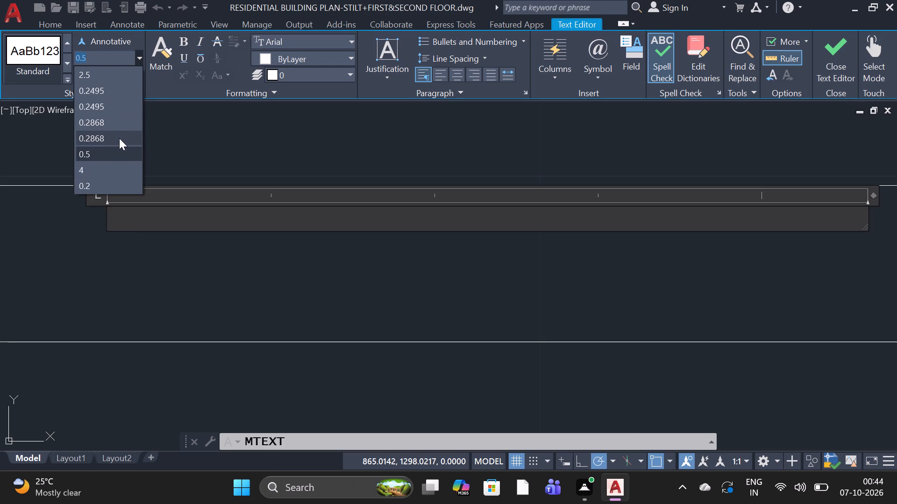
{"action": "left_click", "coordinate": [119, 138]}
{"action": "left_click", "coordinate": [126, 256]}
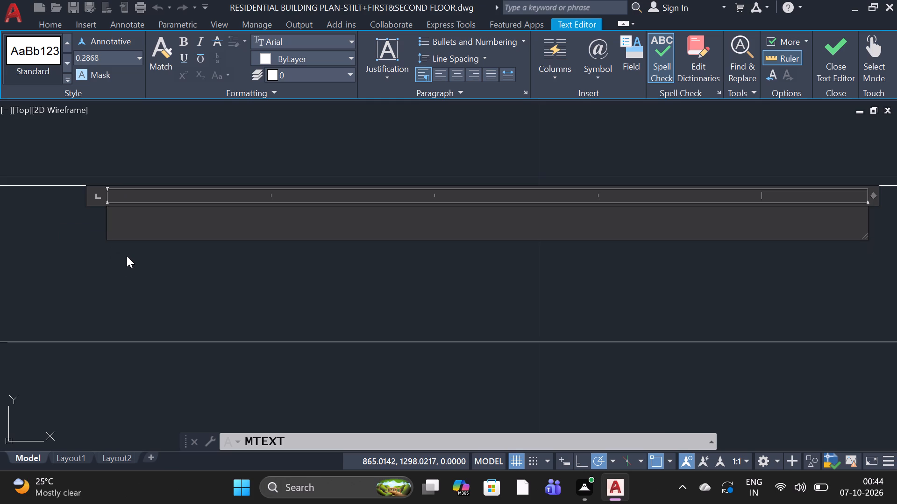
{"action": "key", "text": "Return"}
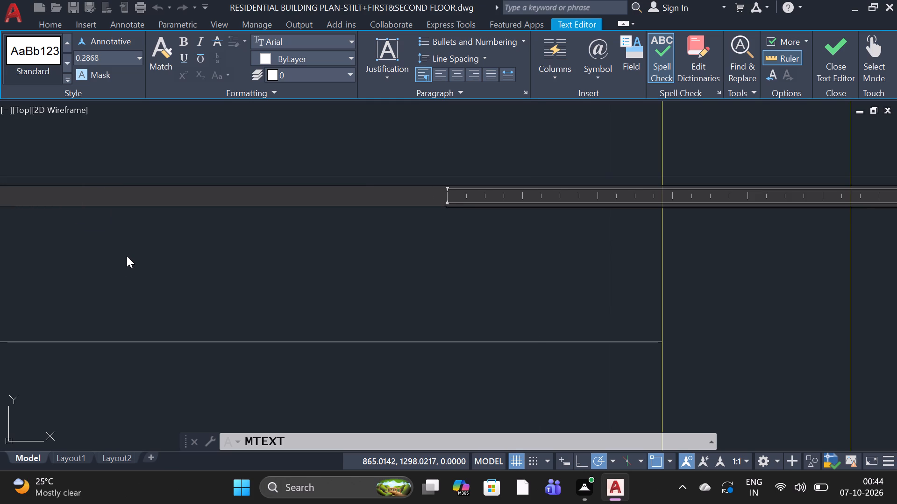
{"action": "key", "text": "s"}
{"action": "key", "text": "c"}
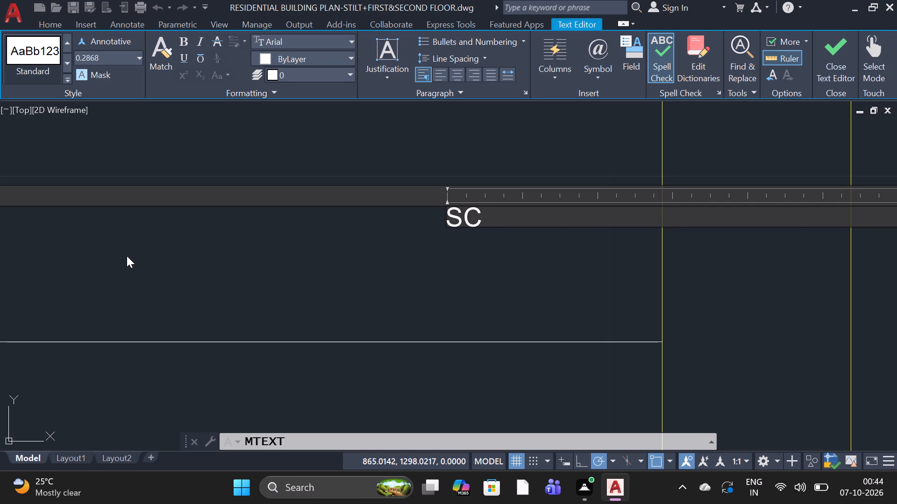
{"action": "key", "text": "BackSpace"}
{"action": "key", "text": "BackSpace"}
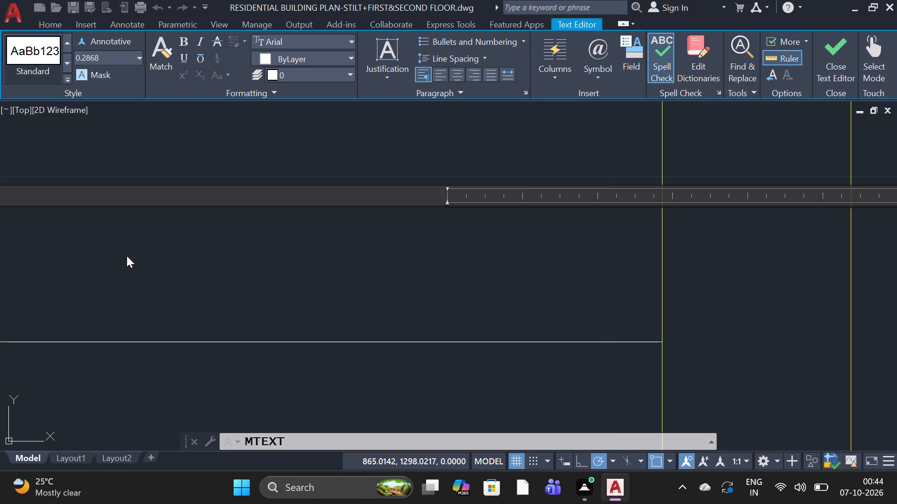
Set the text height to 0.5 and enter "SCHEDULES OF OPENINGS." in the new frame below the schedules of openings box.
{"action": "left_click", "coordinate": [138, 57]}
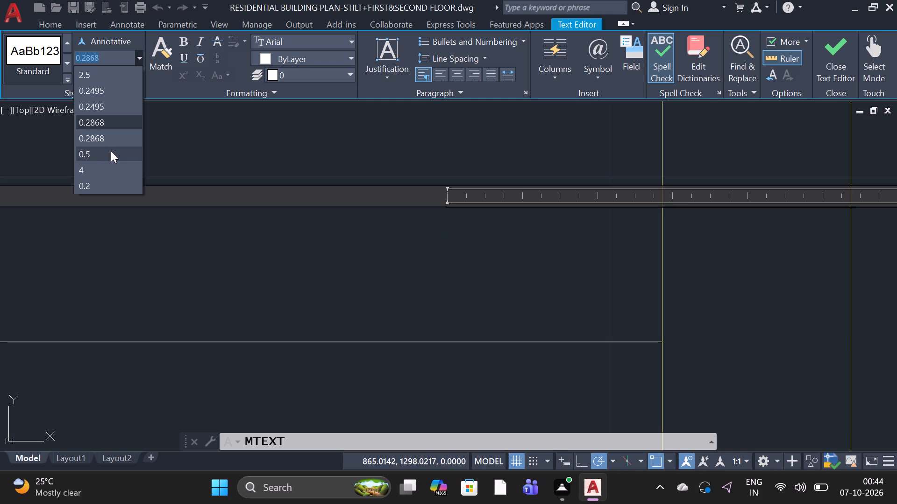
{"action": "left_click", "coordinate": [108, 157]}
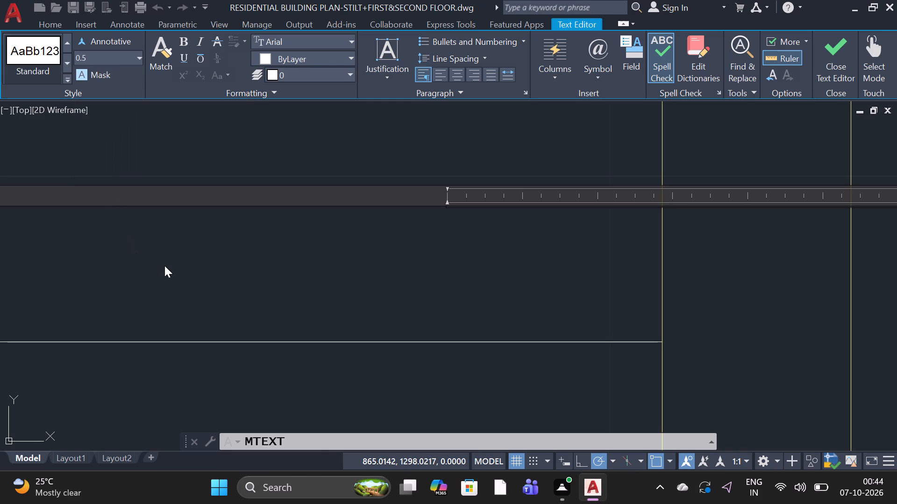
{"action": "key", "text": "Return"}
{"action": "type", "text": "SE"}
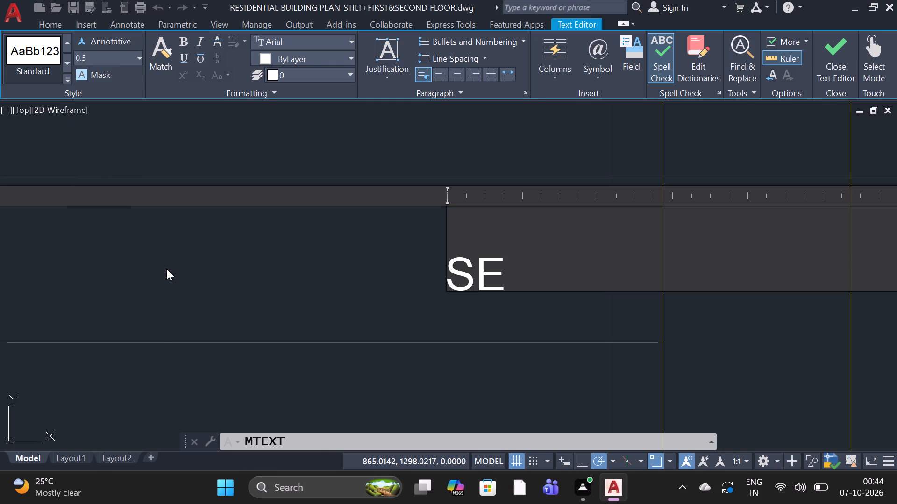
{"action": "key", "text": "BackSpace"}
{"action": "key", "text": "c"}
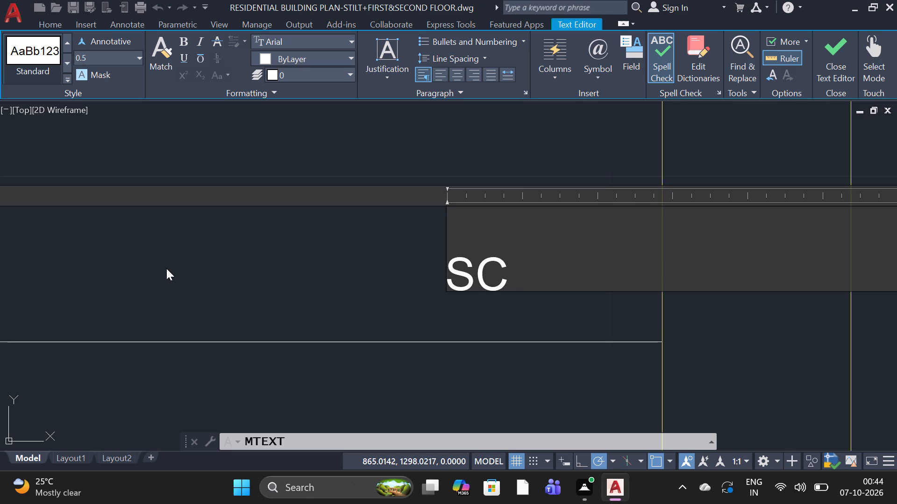
{"action": "key", "text": "h"}
{"action": "type", "text": "EDU"}
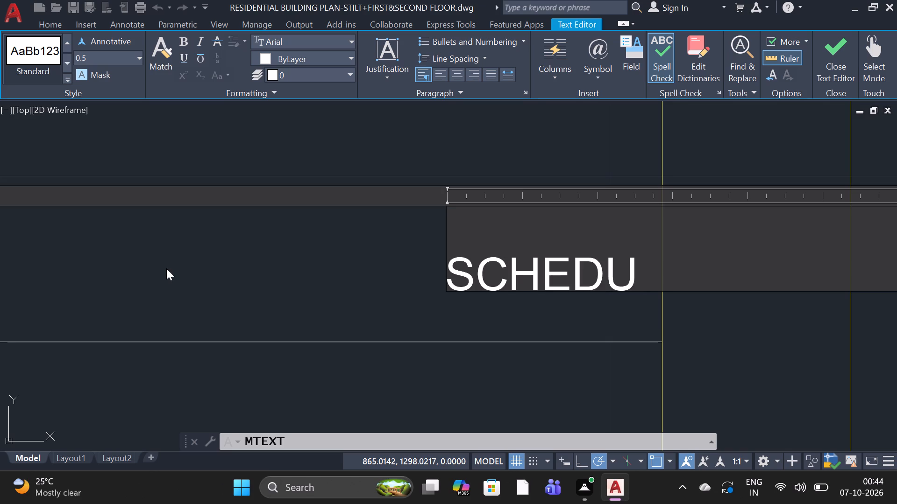
{"action": "key", "text": "l"}
{"action": "type", "text": "ES"}
{"action": "key", "text": "space"}
{"action": "type", "text": "OF"}
{"action": "key", "text": "space"}
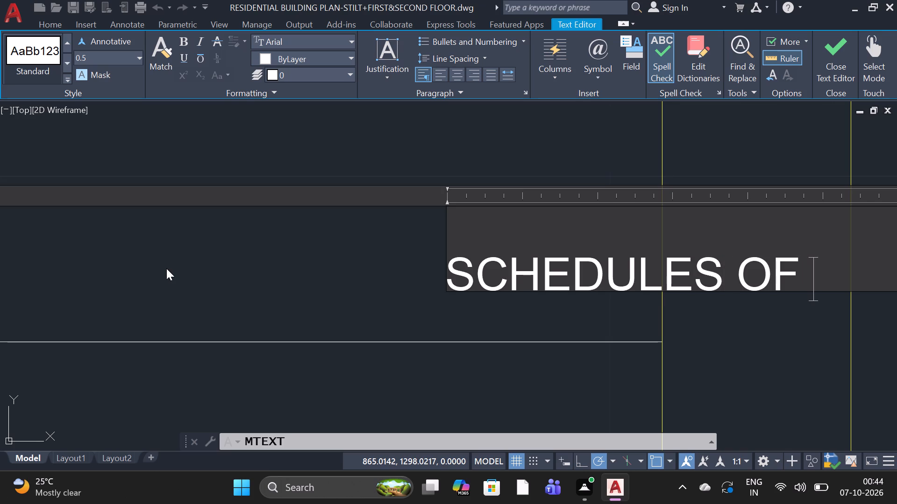
{"action": "type", "text": "OP"}
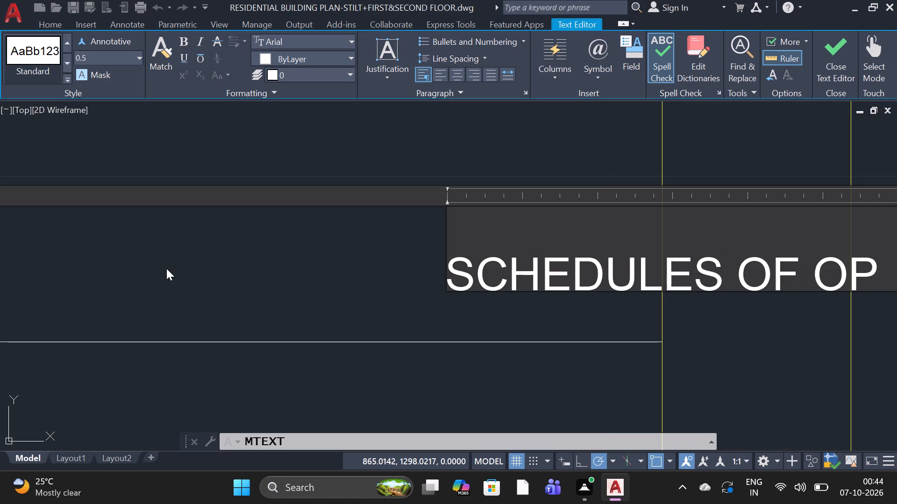
{"action": "key", "text": "e"}
{"action": "type", "text": "NING"}
{"action": "key", "text": "s"}
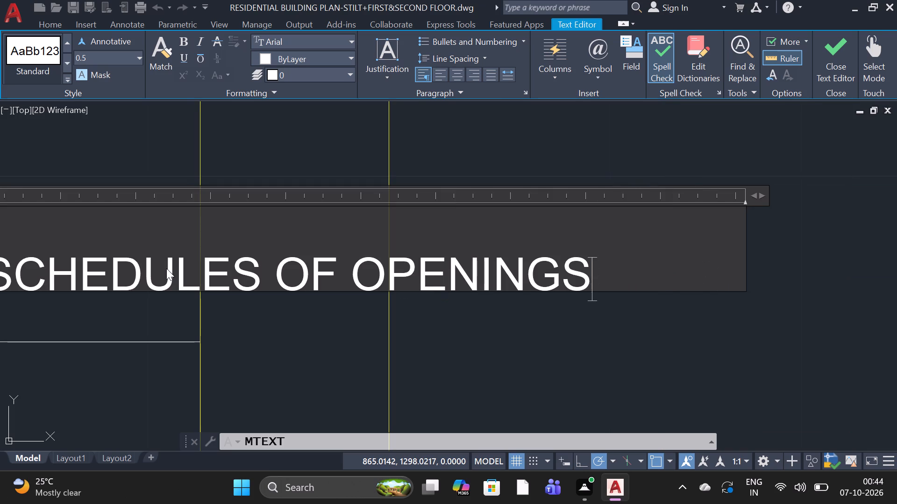
{"action": "key", "text": "period"}
{"action": "left_click", "coordinate": [290, 348]}
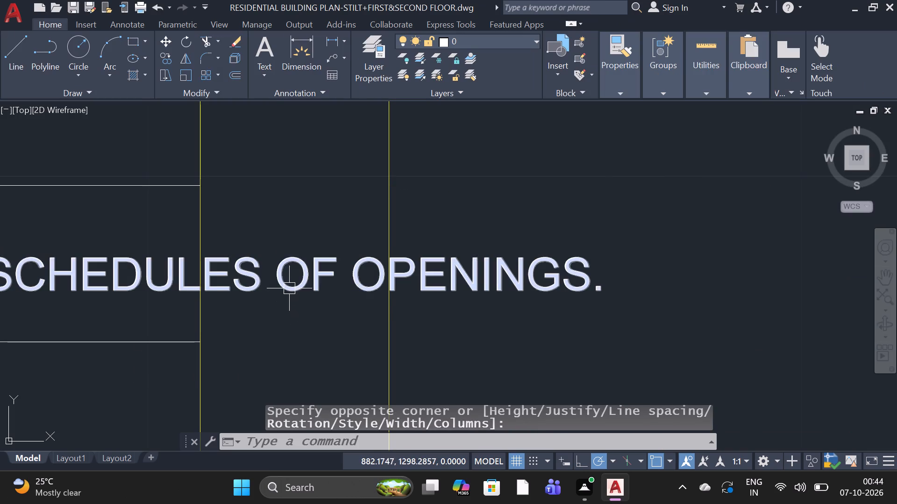
Move the new "SCHEDULES OF OPENINGS." text about 14 units horizontally so it sits within its narrow band of the side column.
{"action": "left_click", "coordinate": [289, 285]}
{"action": "scroll", "coordinate": [326, 198], "scroll_direction": "down", "scroll_amount": 3}
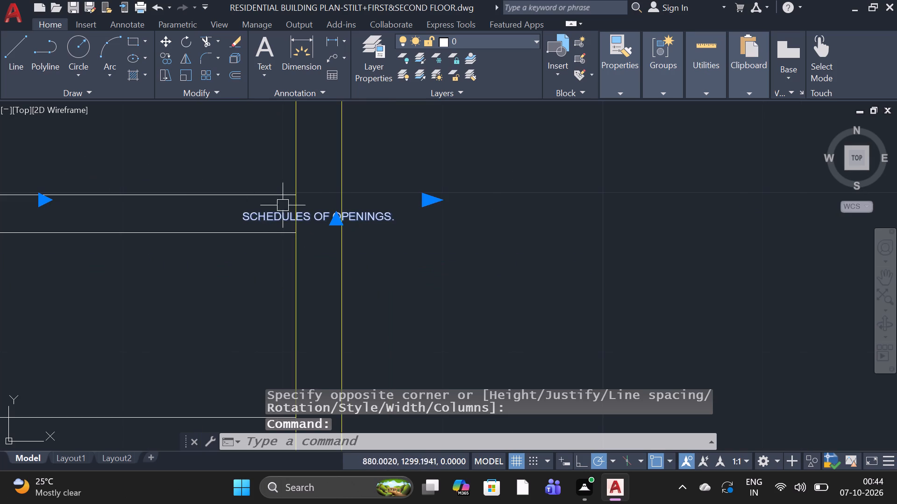
{"action": "scroll", "coordinate": [319, 210], "scroll_direction": "down", "scroll_amount": 3}
{"action": "left_click", "coordinate": [214, 199]}
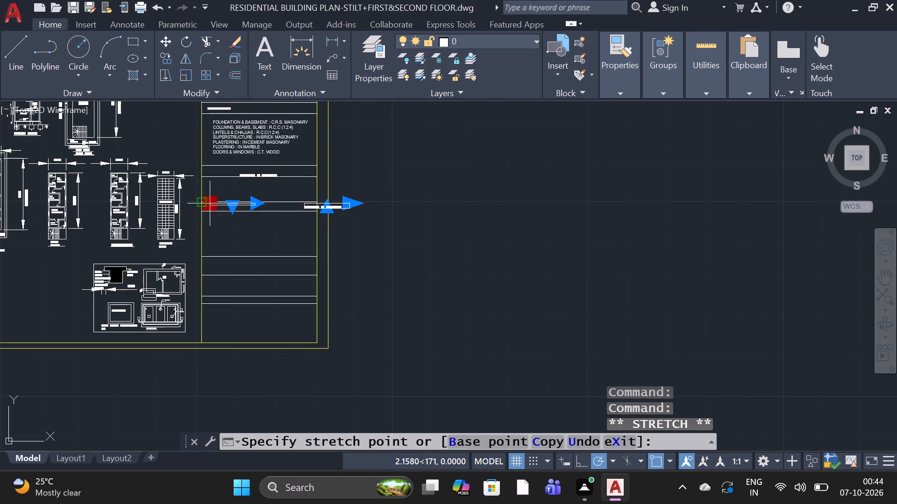
{"action": "scroll", "coordinate": [155, 204], "scroll_direction": "up", "scroll_amount": 4}
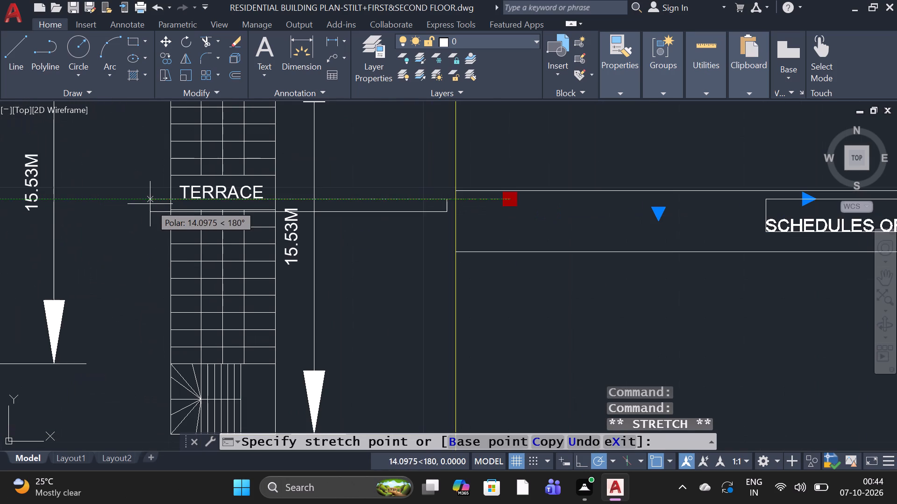
{"action": "left_click", "coordinate": [13, 196]}
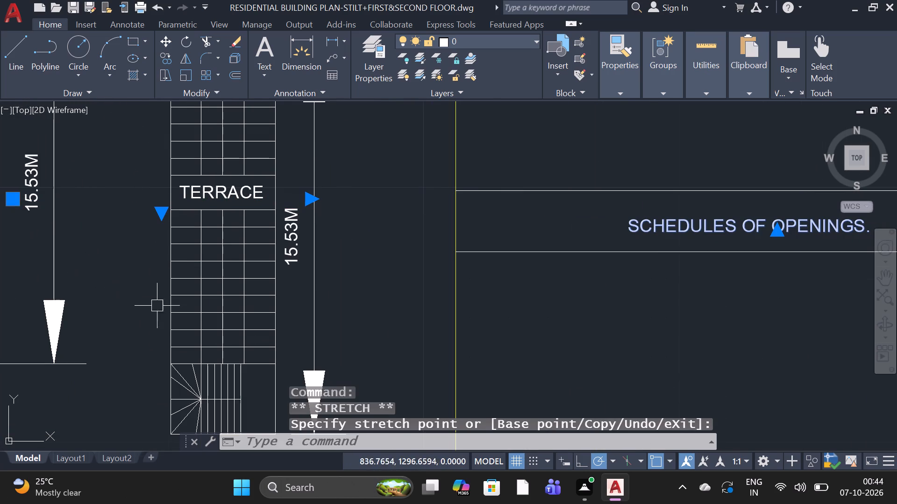
{"action": "key", "text": "Escape"}
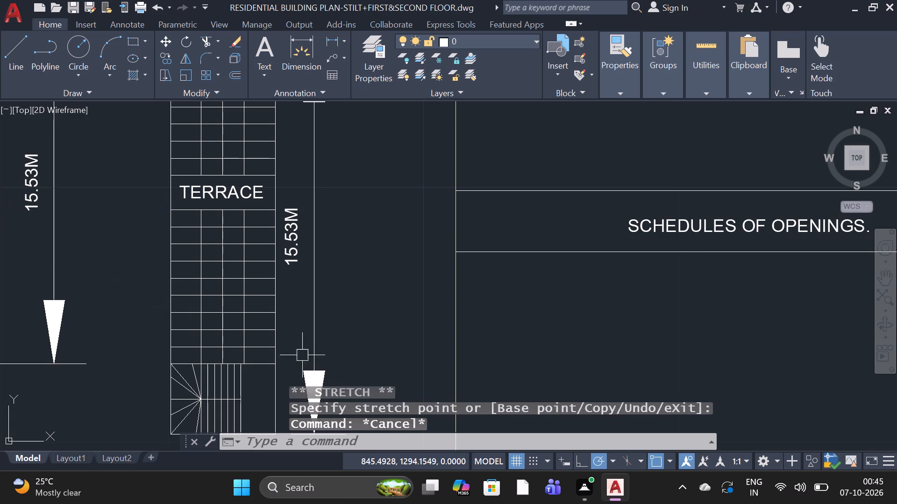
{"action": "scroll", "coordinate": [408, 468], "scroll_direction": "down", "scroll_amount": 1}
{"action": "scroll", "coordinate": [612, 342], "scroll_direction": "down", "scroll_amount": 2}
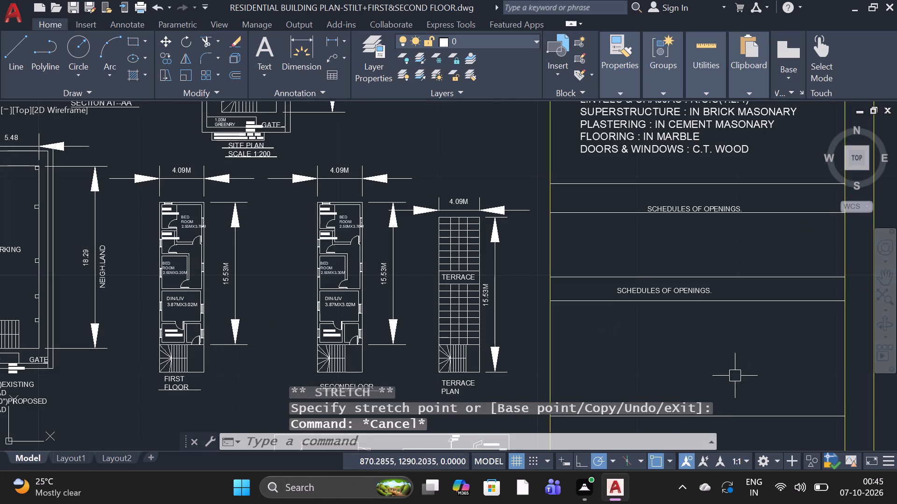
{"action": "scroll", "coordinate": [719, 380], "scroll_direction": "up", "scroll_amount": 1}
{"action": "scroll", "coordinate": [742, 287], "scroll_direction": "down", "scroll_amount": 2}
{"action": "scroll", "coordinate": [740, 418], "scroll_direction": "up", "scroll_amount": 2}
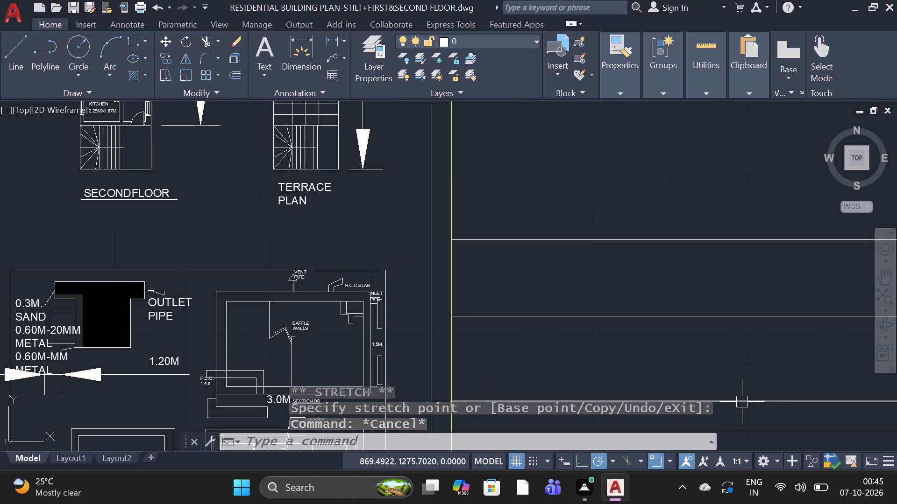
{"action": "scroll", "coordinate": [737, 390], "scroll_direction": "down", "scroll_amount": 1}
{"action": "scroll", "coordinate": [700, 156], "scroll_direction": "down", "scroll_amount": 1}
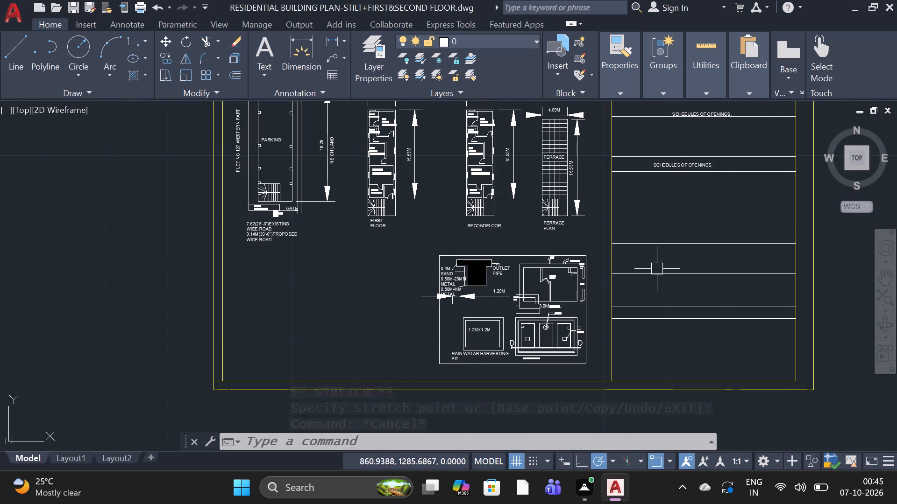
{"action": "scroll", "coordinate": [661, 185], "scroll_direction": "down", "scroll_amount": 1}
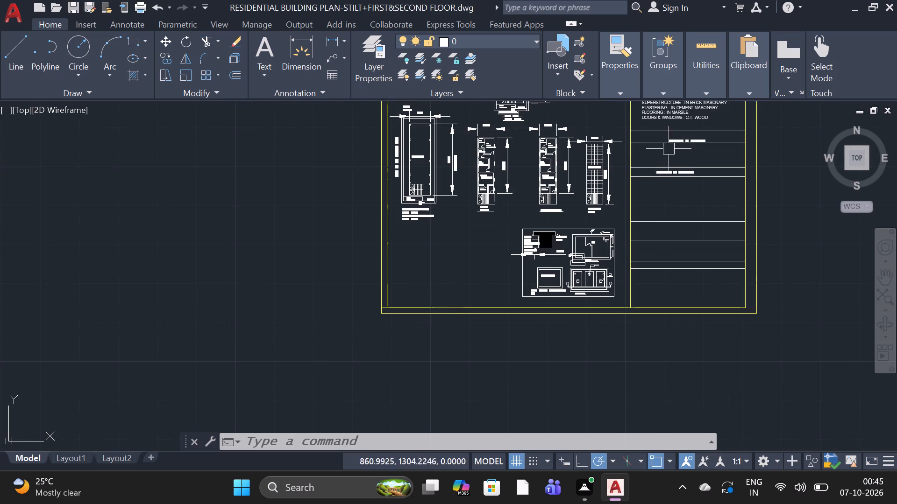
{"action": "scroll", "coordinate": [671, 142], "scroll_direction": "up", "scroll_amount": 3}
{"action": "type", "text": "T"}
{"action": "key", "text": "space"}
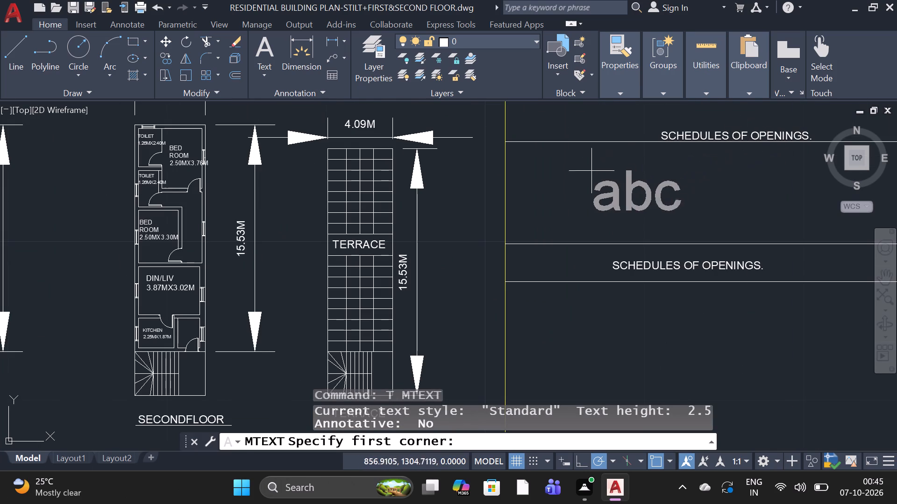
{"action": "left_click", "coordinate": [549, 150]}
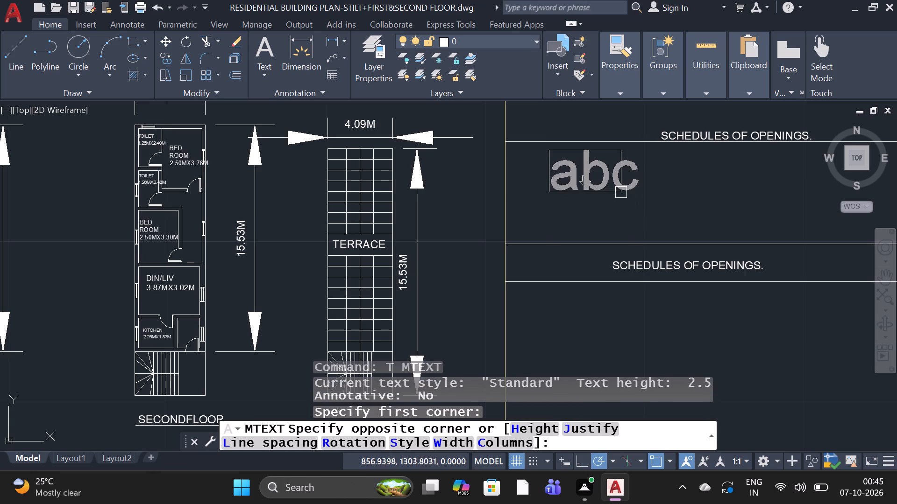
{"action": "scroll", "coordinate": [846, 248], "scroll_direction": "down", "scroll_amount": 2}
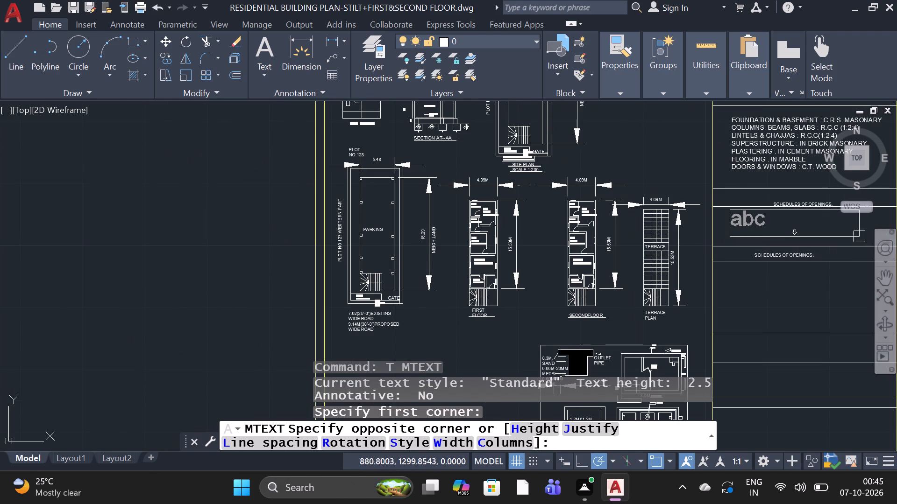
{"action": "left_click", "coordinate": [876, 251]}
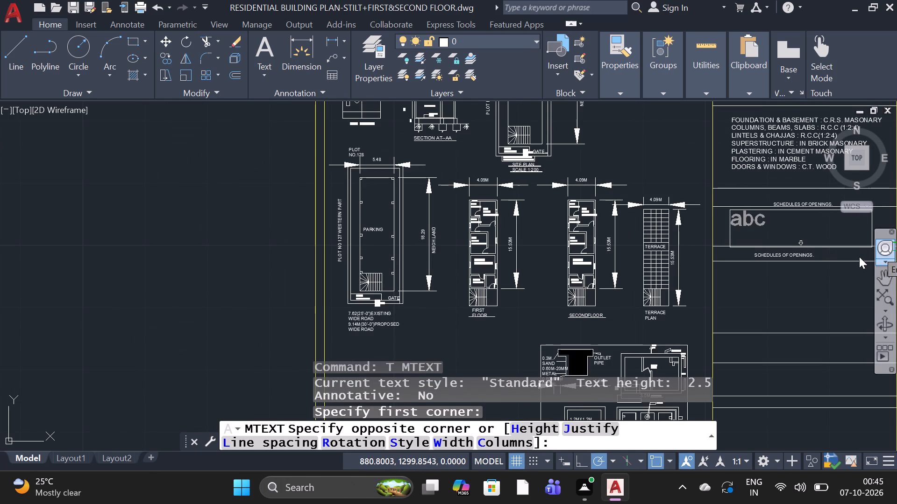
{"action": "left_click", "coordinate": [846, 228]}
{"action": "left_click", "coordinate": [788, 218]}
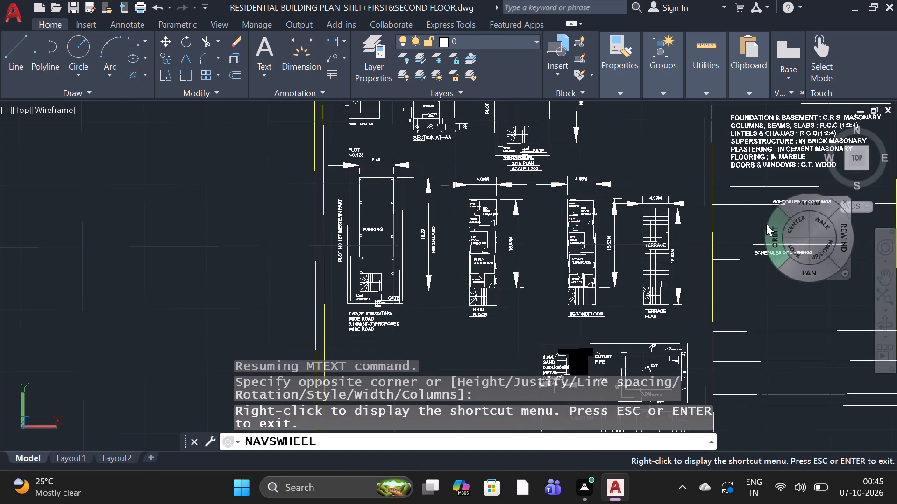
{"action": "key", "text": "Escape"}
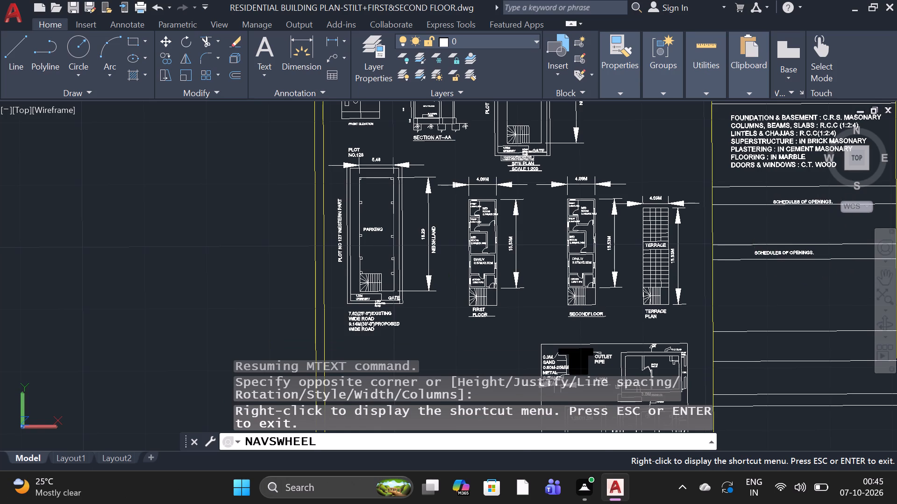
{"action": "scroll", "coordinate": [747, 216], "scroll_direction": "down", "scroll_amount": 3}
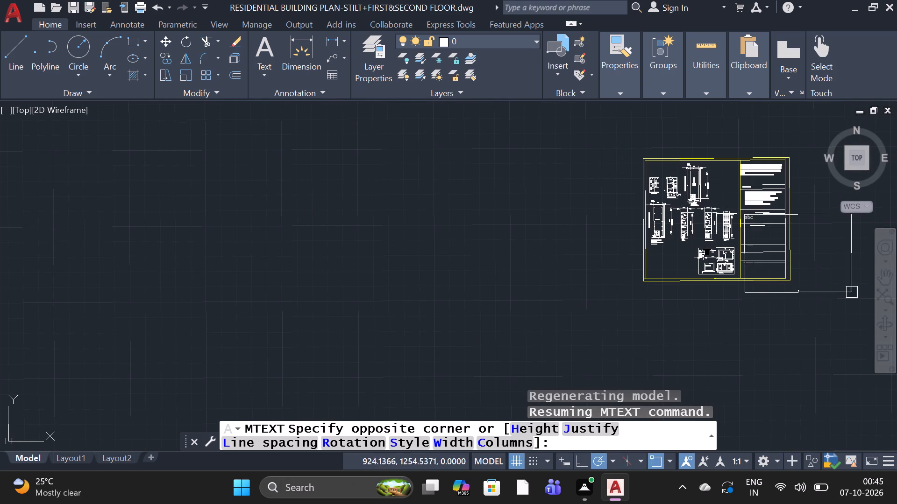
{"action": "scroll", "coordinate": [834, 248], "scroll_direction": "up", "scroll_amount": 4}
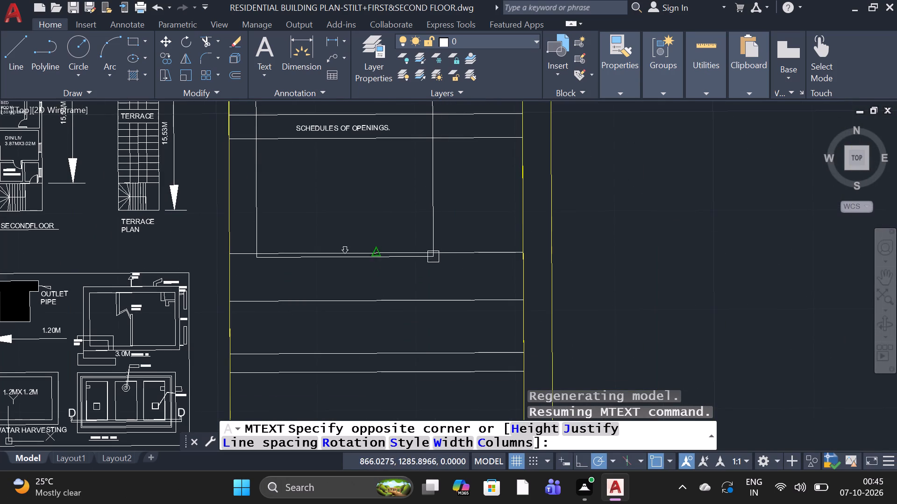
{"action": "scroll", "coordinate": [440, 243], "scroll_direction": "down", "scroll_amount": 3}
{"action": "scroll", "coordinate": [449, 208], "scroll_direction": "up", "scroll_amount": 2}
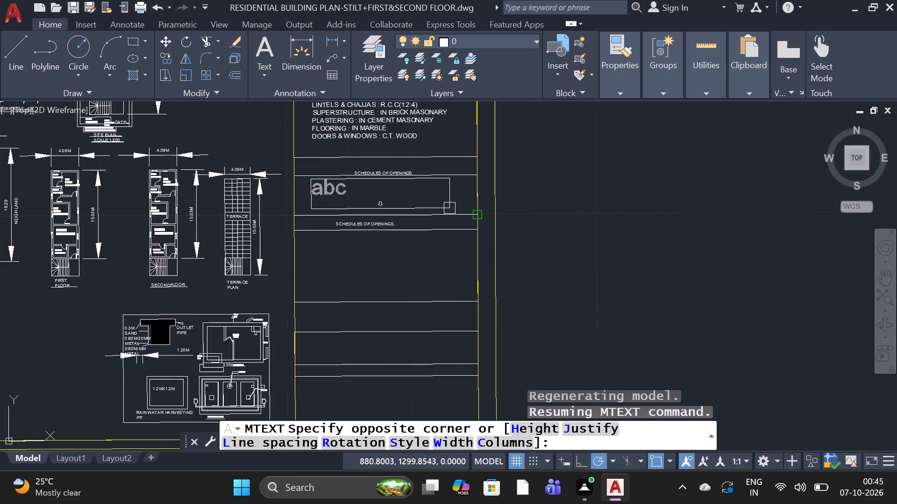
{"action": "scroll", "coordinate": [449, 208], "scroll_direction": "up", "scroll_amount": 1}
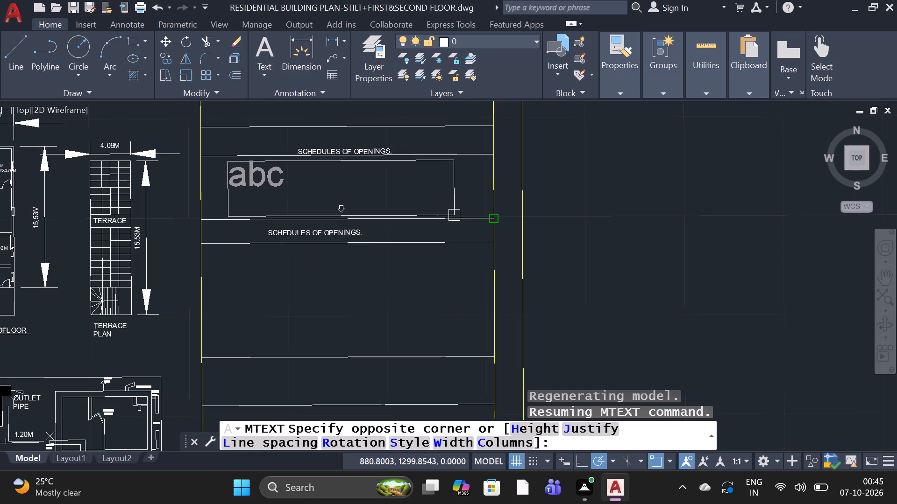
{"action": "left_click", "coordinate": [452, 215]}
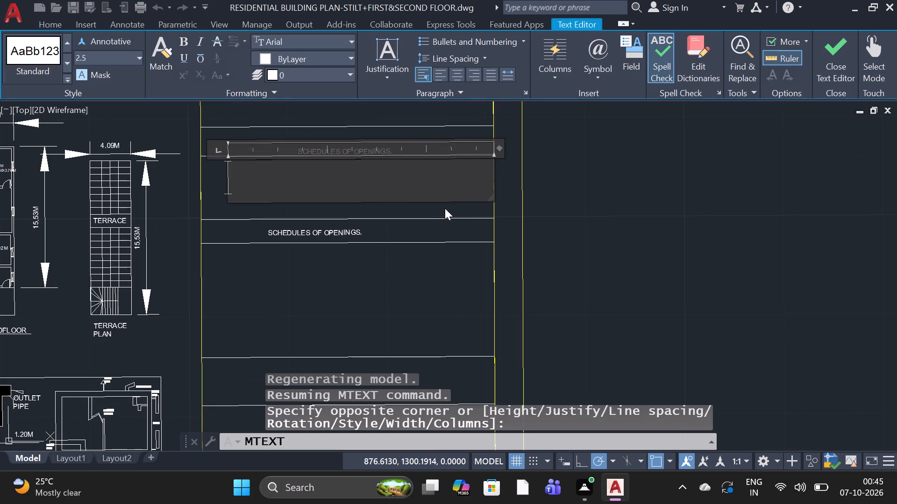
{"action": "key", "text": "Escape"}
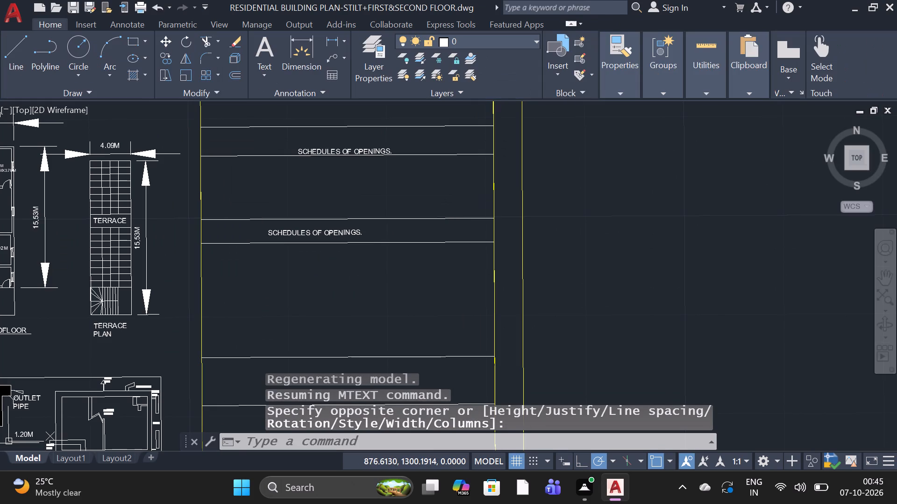
Regenerate the drawing display.
{"action": "key", "text": "r"}
{"action": "key", "text": "e"}
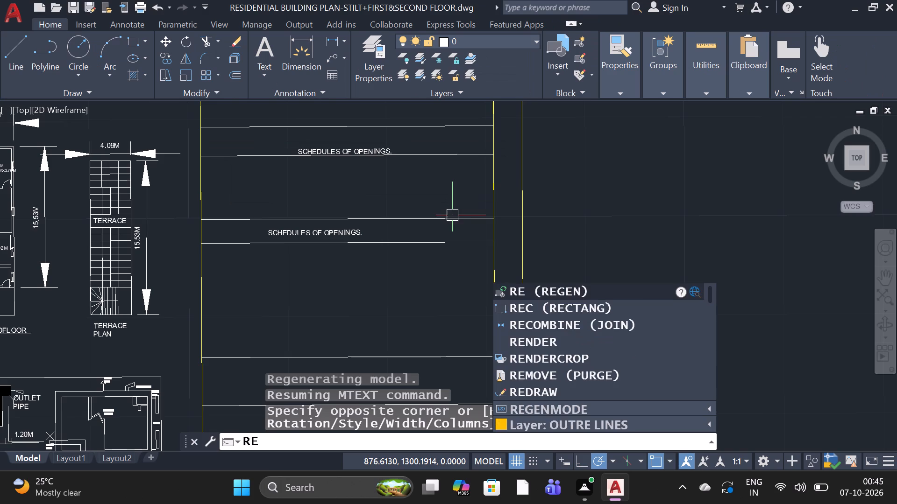
{"action": "key", "text": "space"}
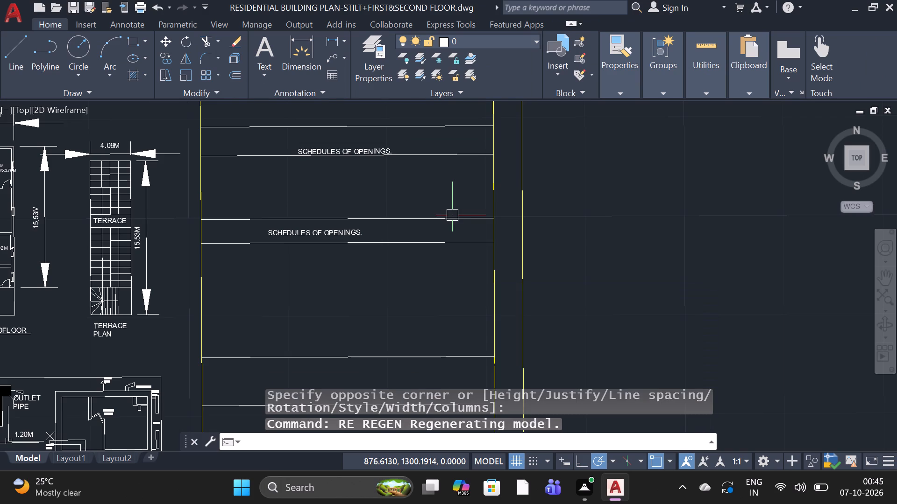
Undo the last zoom, the display regeneration and the most recent multiline text command.
{"action": "scroll", "coordinate": [408, 319], "scroll_direction": "down", "scroll_amount": 2}
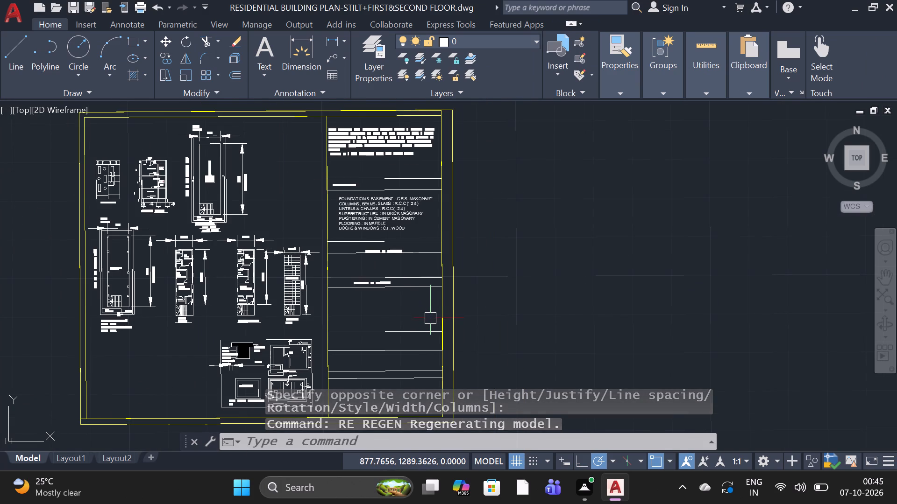
{"action": "key", "text": "ctrl+z"}
{"action": "key", "text": "ctrl+z"}
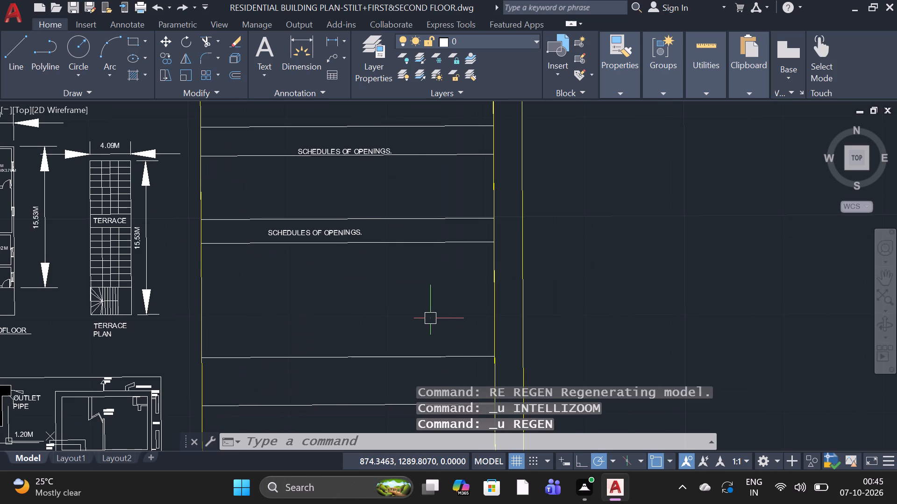
{"action": "key", "text": "ctrl+z"}
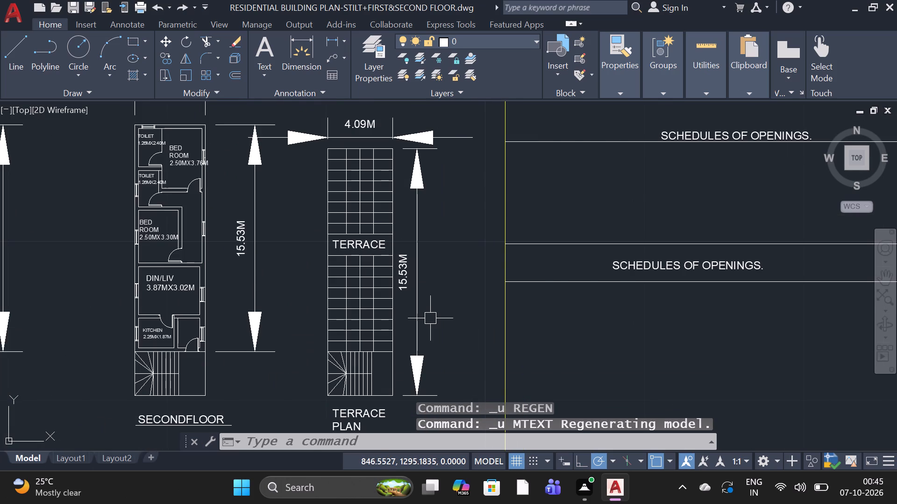
Create multiline text at height 0.5 in the box beneath the upper "SCHEDULES OF OPENINGS." heading, skip one line and enter "DOORS".
{"action": "scroll", "coordinate": [430, 318], "scroll_direction": "down", "scroll_amount": 2}
{"action": "scroll", "coordinate": [501, 312], "scroll_direction": "down", "scroll_amount": 1}
{"action": "scroll", "coordinate": [612, 296], "scroll_direction": "up", "scroll_amount": 2}
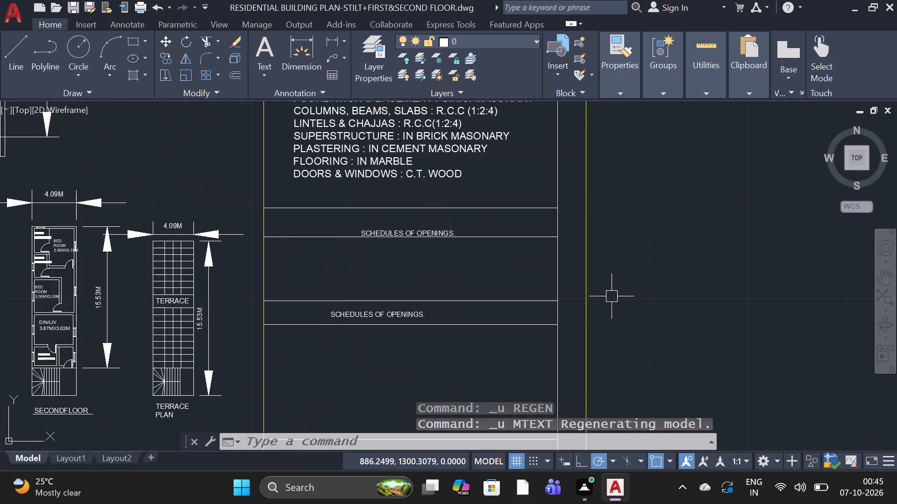
{"action": "scroll", "coordinate": [362, 222], "scroll_direction": "up", "scroll_amount": 2}
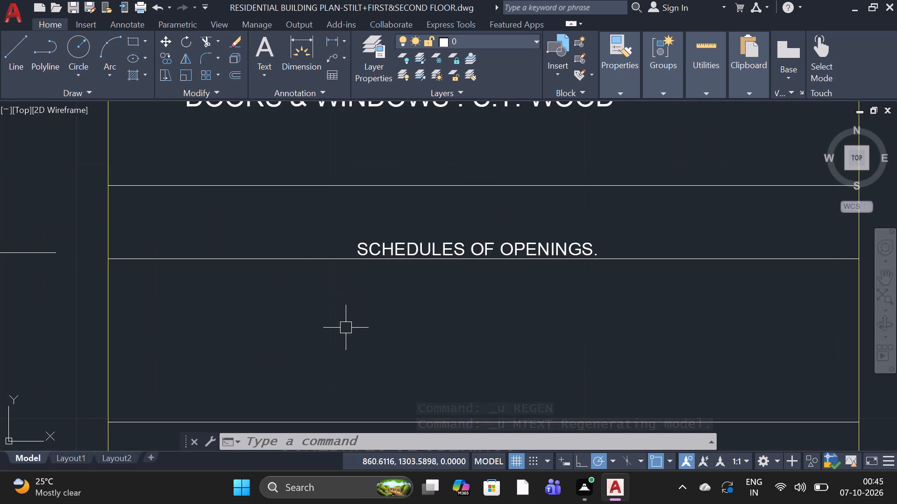
{"action": "type", "text": "T"}
{"action": "key", "text": "space"}
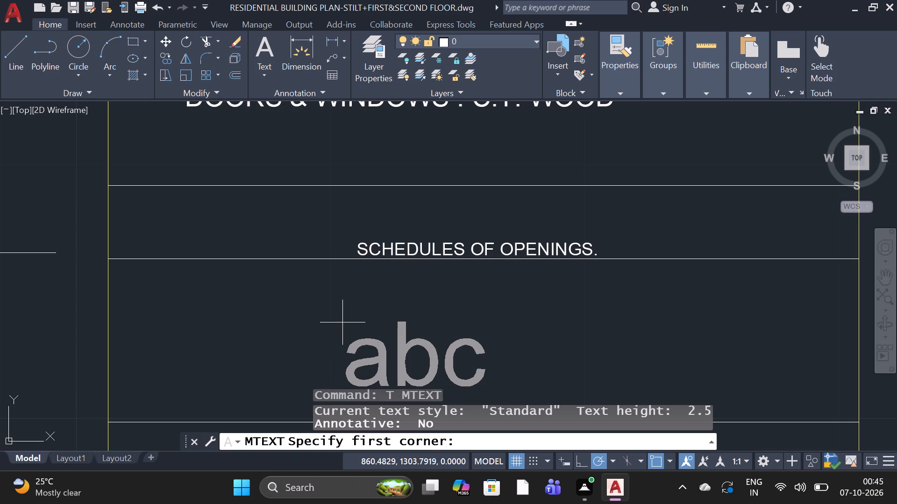
{"action": "left_click_drag", "start_coordinate": [162, 279], "coordinate": [163, 286]}
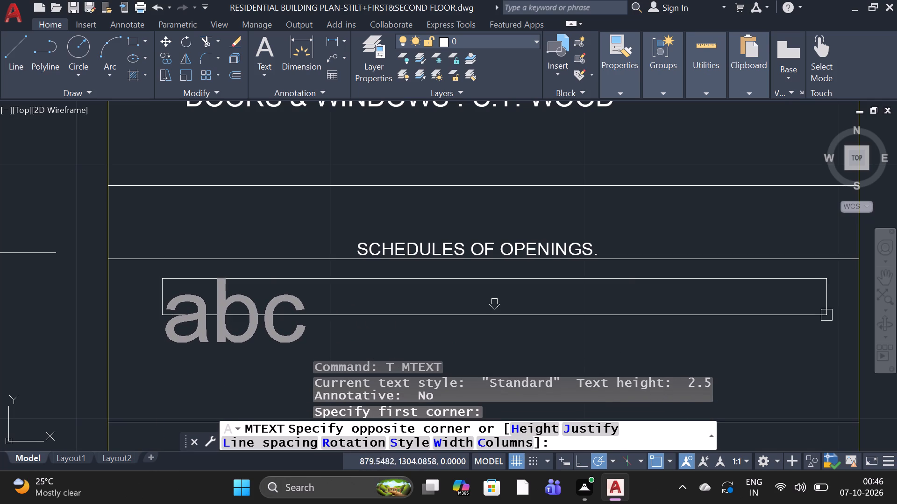
{"action": "left_click", "coordinate": [783, 419]}
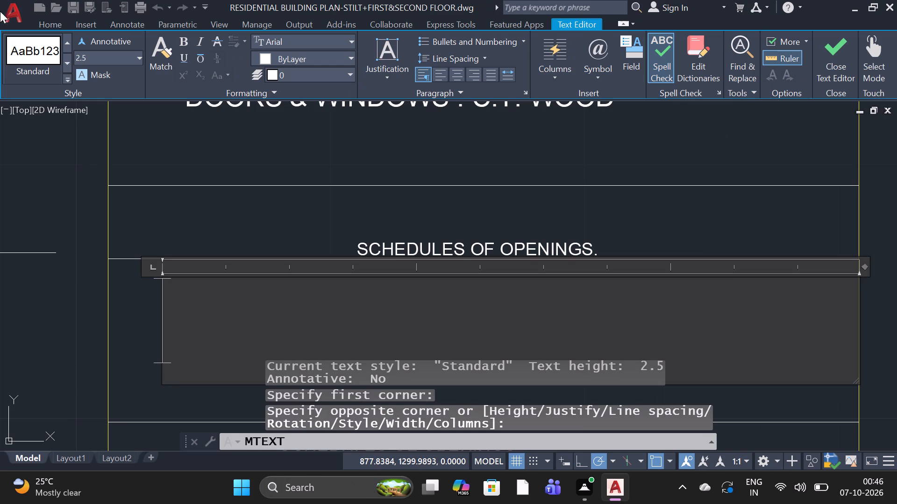
{"action": "left_click", "coordinate": [133, 56]}
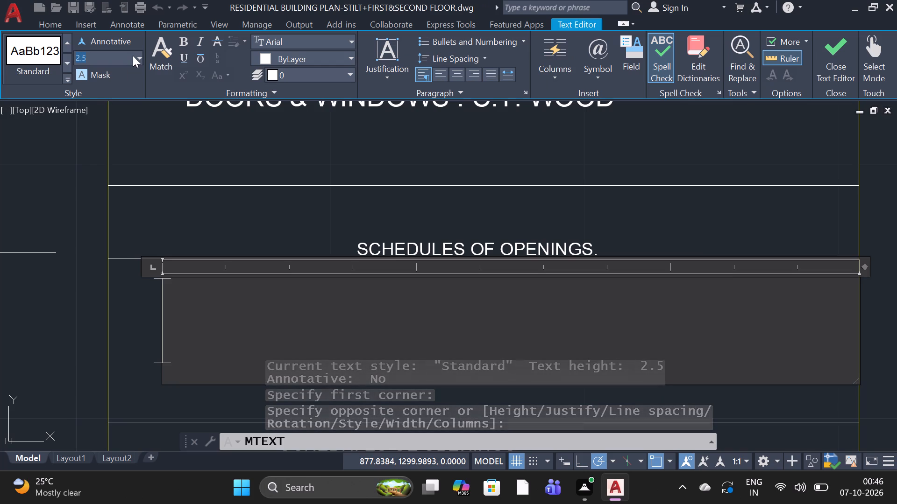
{"action": "left_click", "coordinate": [139, 54]}
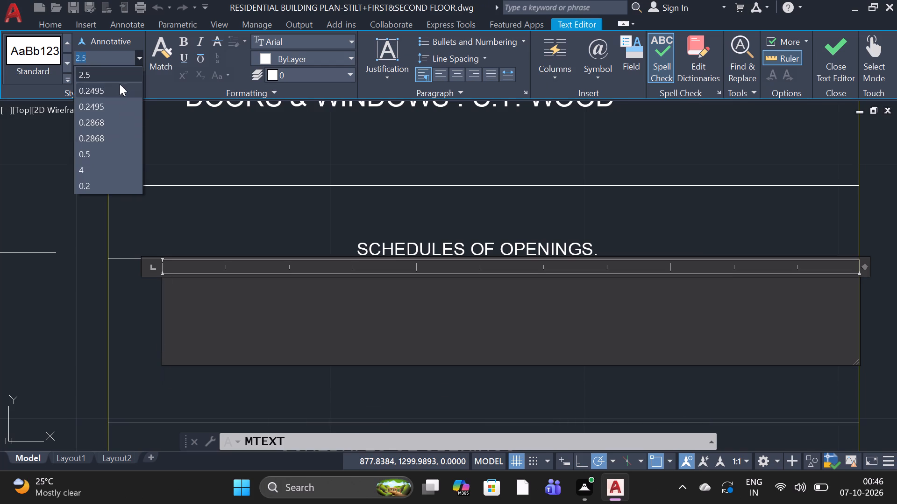
{"action": "left_click", "coordinate": [109, 147]}
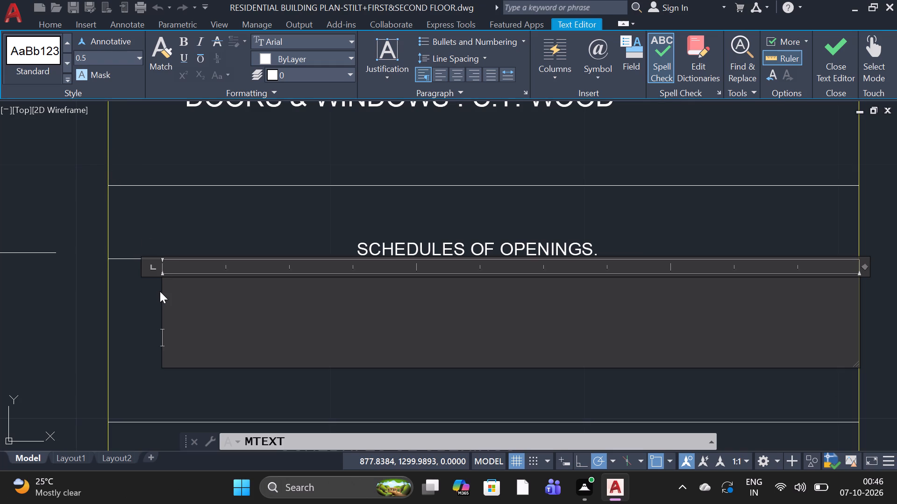
{"action": "key", "text": "Return"}
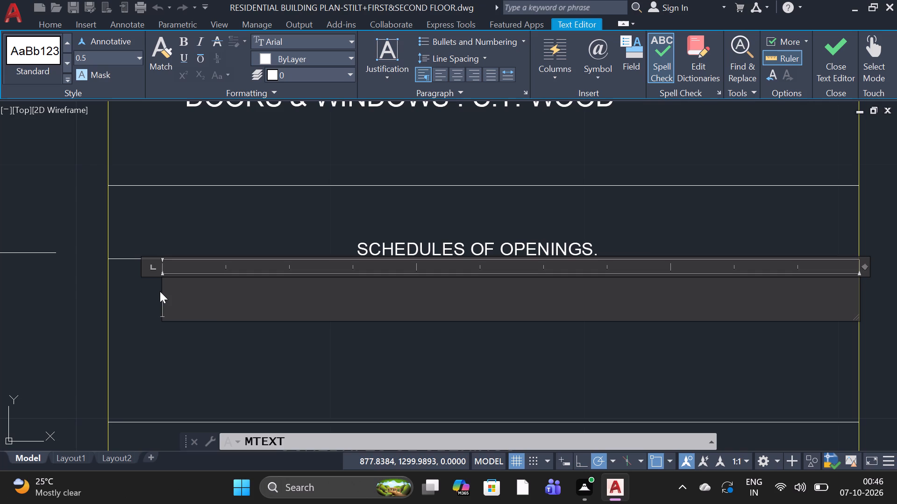
{"action": "type", "text": "DOO"}
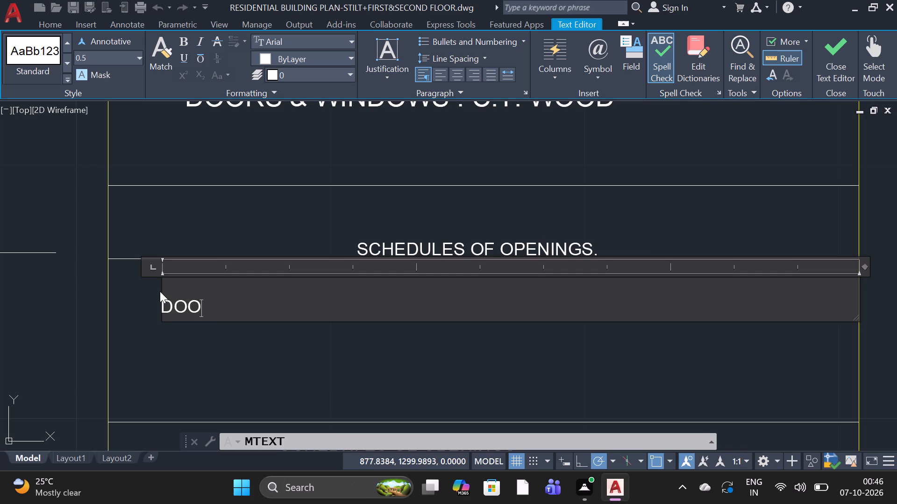
{"action": "type", "text": "RS"}
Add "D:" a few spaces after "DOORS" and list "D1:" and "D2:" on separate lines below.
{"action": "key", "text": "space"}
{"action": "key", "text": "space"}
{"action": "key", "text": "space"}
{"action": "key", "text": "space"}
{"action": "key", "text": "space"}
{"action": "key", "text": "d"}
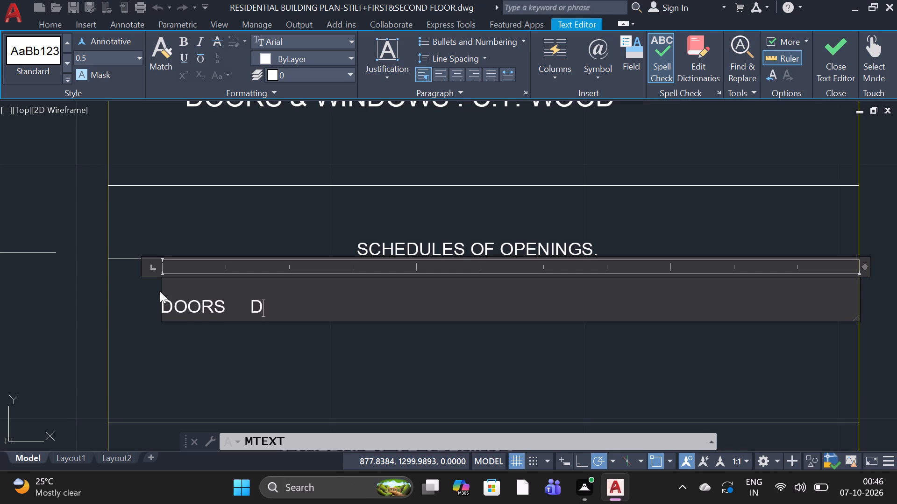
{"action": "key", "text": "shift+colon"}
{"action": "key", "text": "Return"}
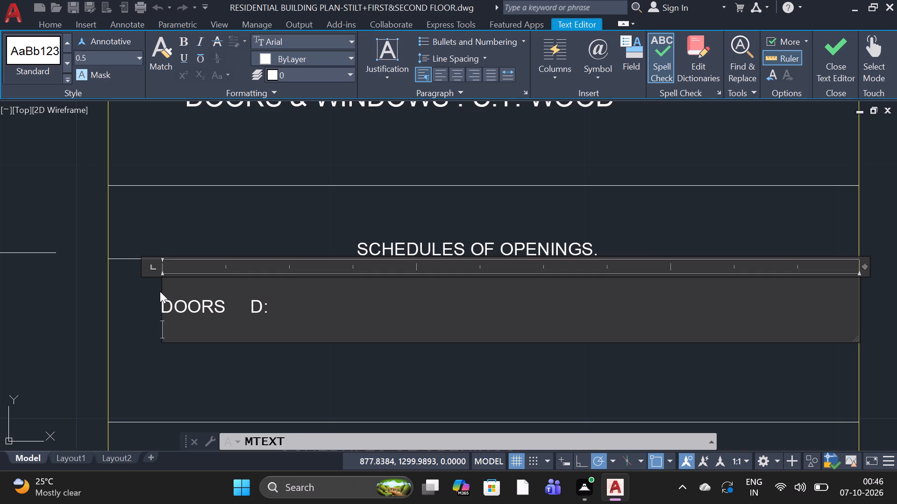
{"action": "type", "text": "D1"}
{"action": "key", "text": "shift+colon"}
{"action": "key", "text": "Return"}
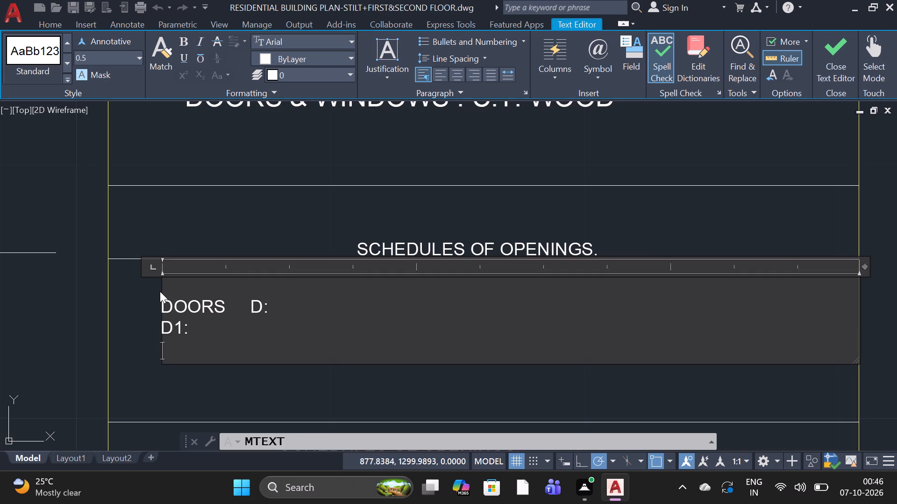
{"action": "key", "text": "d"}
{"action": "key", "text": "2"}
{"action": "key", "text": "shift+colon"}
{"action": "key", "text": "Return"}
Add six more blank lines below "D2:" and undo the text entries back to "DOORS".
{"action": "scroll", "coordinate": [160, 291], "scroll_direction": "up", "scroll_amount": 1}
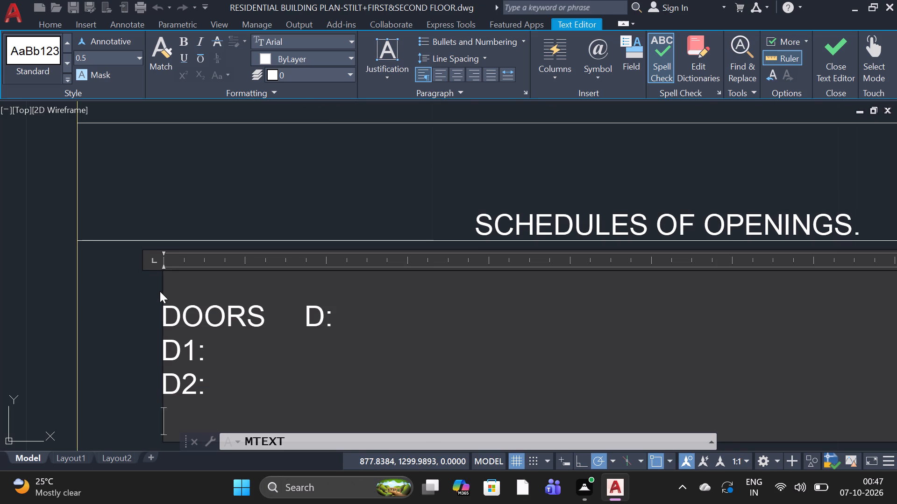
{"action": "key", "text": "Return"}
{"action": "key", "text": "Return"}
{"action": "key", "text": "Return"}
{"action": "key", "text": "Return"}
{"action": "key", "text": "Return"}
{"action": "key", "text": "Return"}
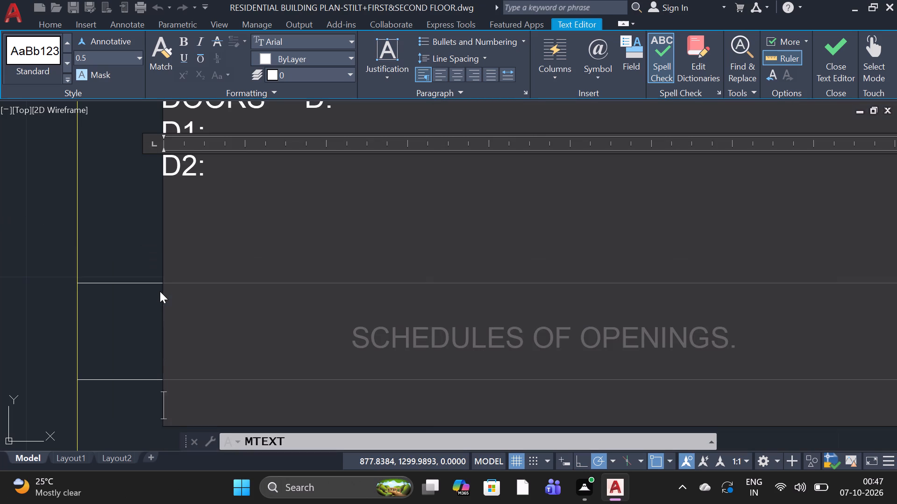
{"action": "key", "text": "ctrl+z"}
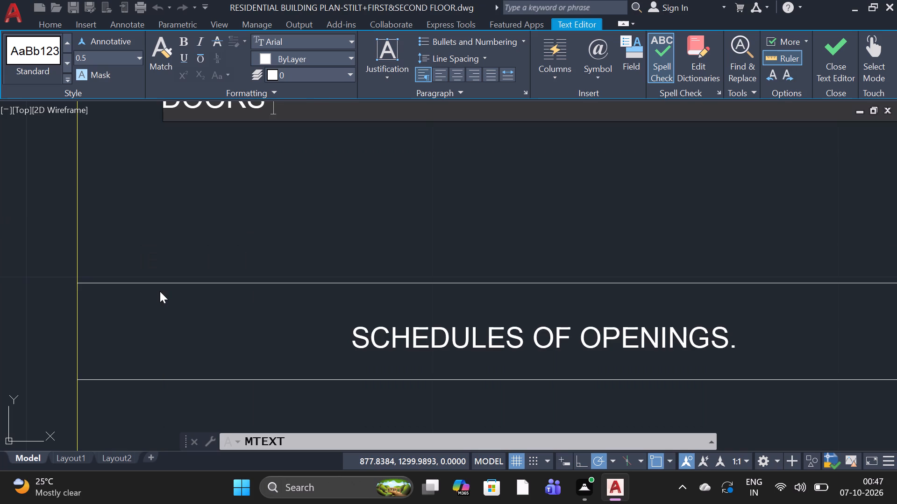
Enter "D1:" a few spaces after "DOORS" and start a new line below it.
{"action": "scroll", "coordinate": [240, 281], "scroll_direction": "down", "scroll_amount": 1}
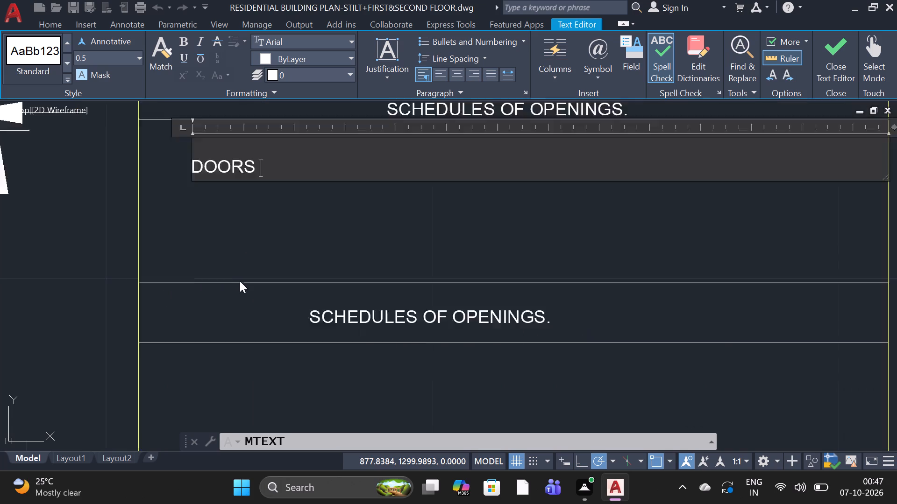
{"action": "scroll", "coordinate": [240, 281], "scroll_direction": "down", "scroll_amount": 1}
{"action": "scroll", "coordinate": [261, 204], "scroll_direction": "up", "scroll_amount": 1}
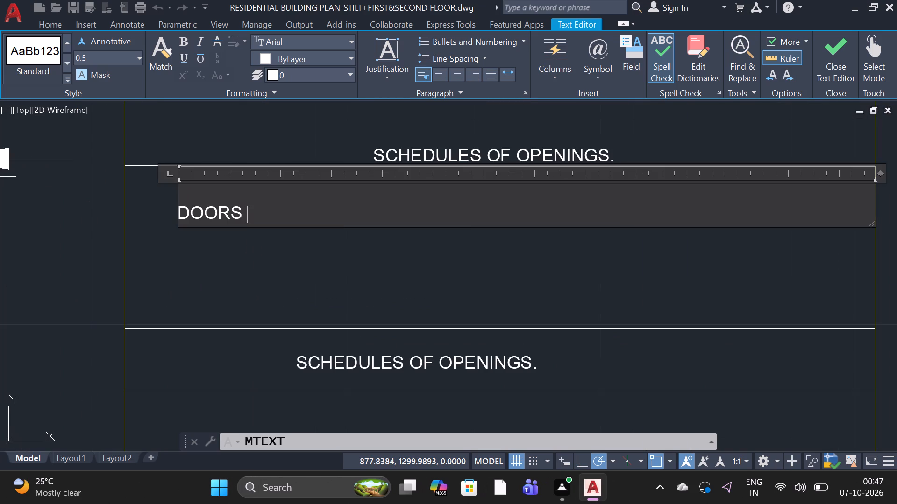
{"action": "key", "text": "space"}
{"action": "key", "text": "space"}
{"action": "key", "text": "space"}
{"action": "type", "text": "D1"}
{"action": "key", "text": "shift+colon"}
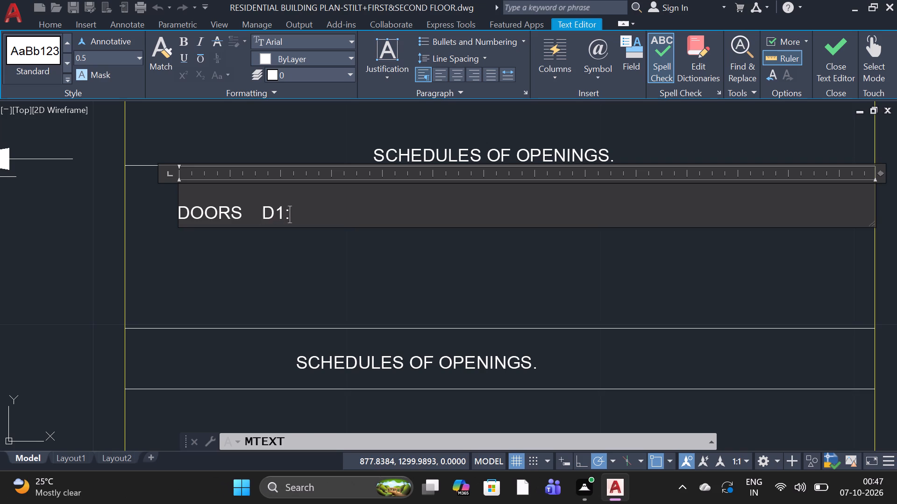
{"action": "key", "text": "Return"}
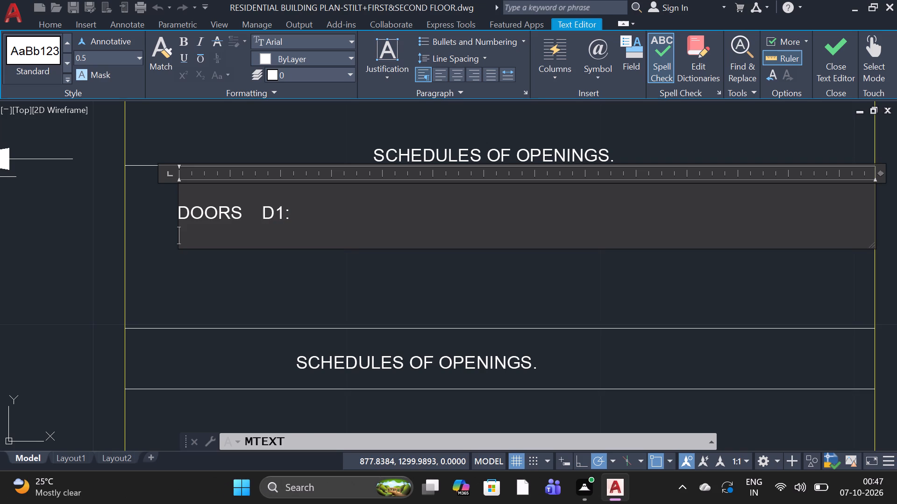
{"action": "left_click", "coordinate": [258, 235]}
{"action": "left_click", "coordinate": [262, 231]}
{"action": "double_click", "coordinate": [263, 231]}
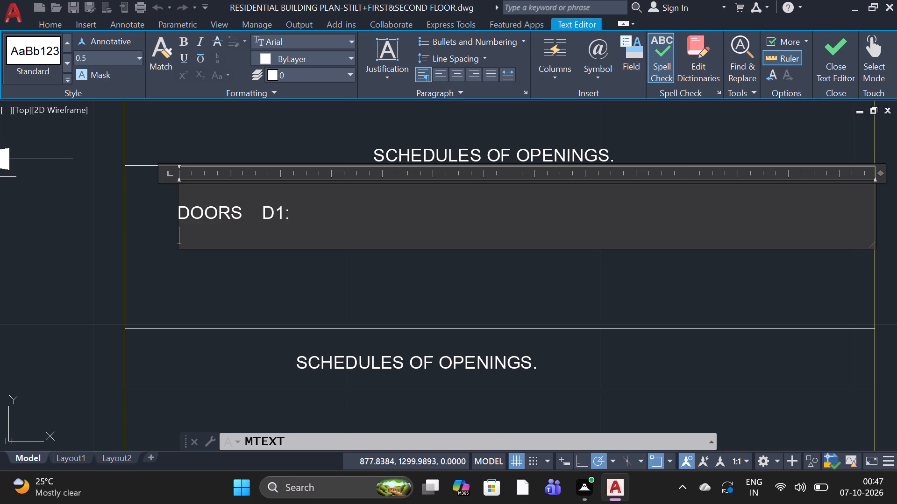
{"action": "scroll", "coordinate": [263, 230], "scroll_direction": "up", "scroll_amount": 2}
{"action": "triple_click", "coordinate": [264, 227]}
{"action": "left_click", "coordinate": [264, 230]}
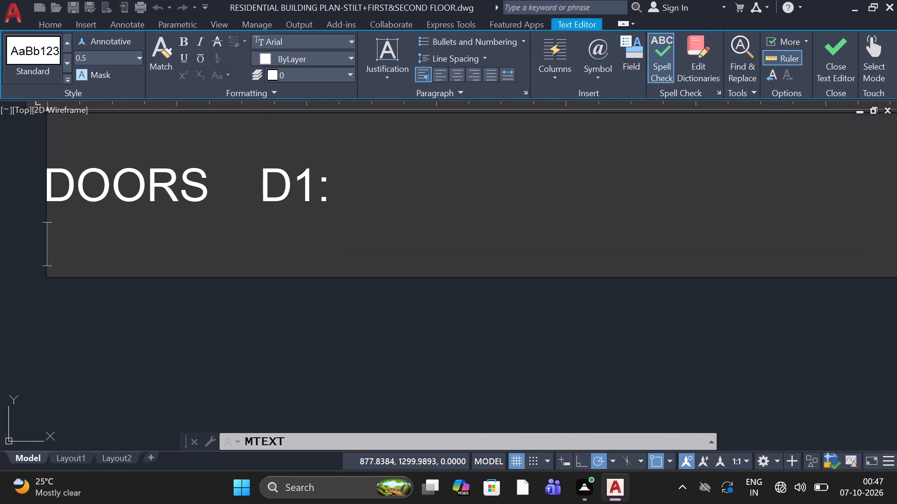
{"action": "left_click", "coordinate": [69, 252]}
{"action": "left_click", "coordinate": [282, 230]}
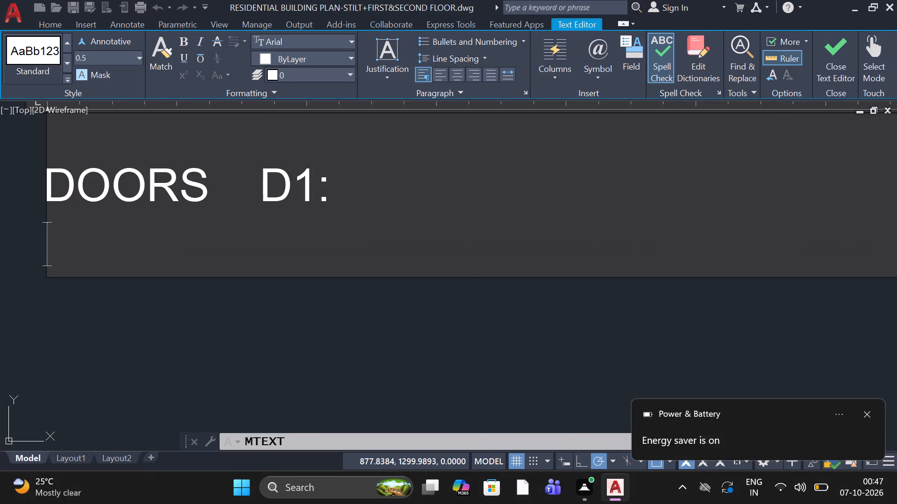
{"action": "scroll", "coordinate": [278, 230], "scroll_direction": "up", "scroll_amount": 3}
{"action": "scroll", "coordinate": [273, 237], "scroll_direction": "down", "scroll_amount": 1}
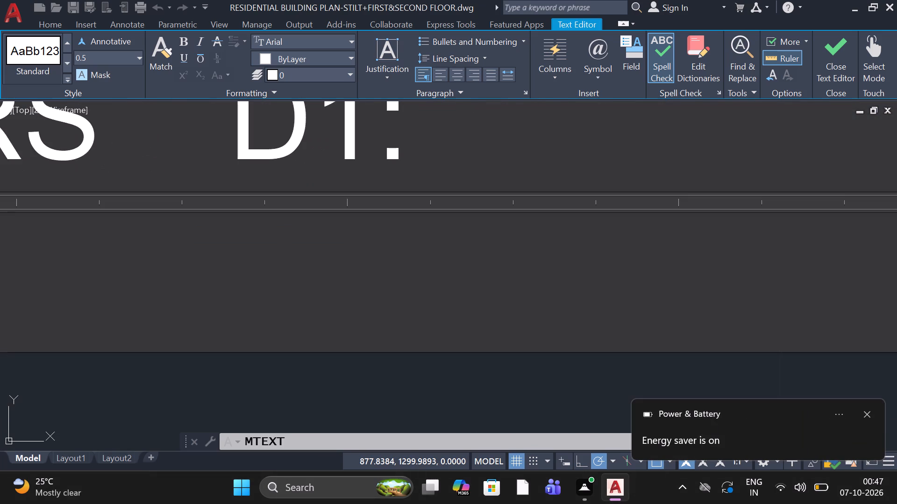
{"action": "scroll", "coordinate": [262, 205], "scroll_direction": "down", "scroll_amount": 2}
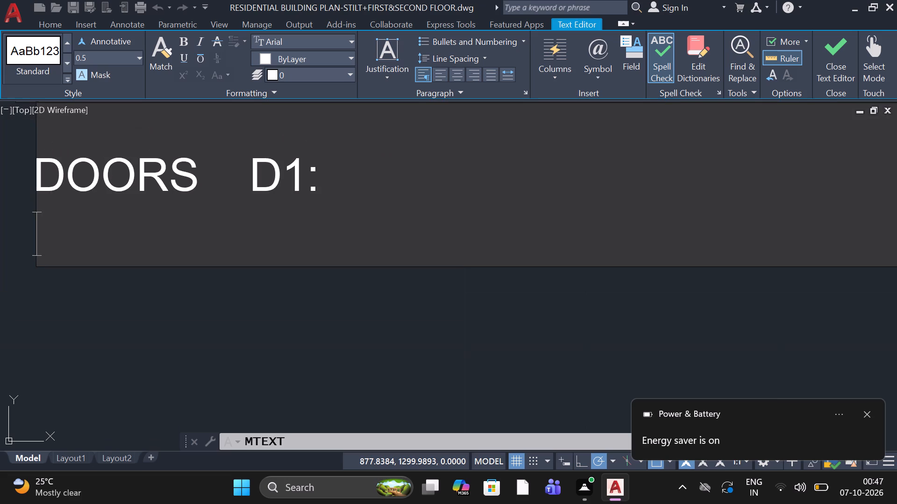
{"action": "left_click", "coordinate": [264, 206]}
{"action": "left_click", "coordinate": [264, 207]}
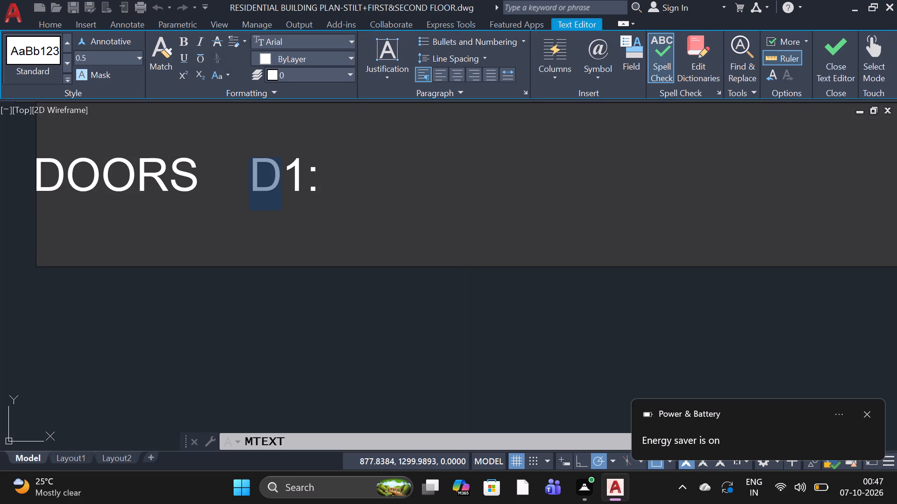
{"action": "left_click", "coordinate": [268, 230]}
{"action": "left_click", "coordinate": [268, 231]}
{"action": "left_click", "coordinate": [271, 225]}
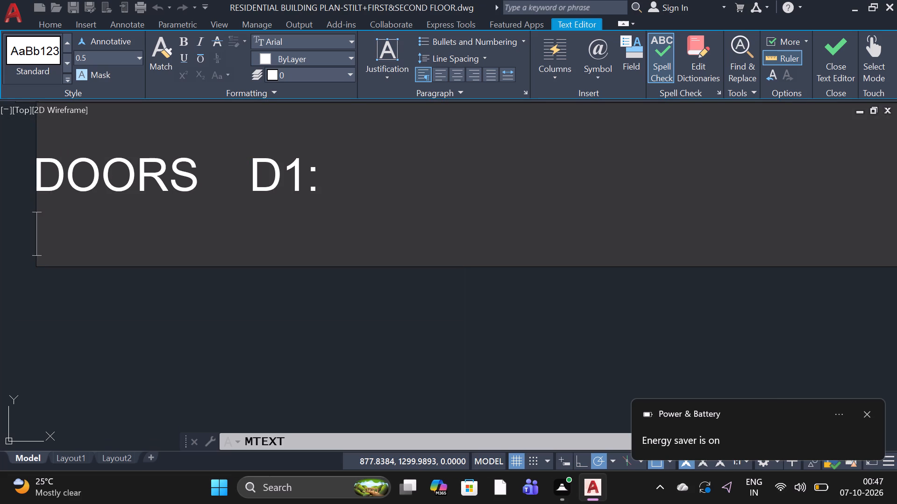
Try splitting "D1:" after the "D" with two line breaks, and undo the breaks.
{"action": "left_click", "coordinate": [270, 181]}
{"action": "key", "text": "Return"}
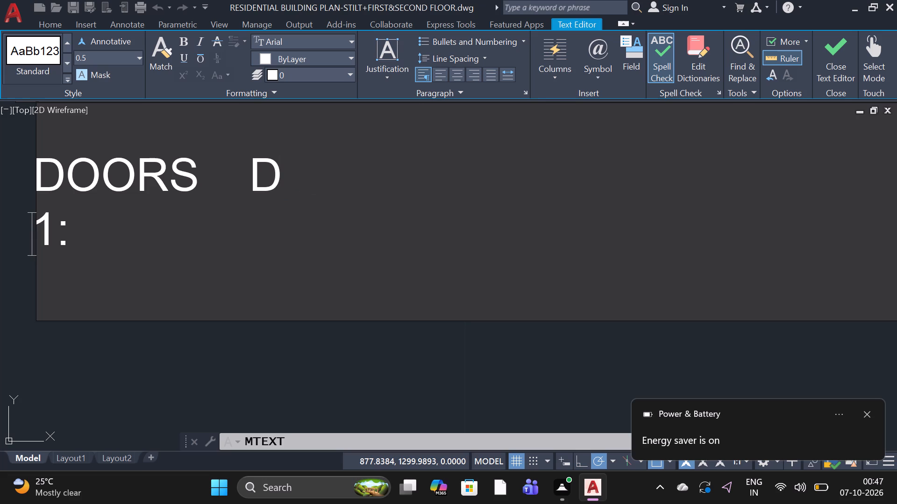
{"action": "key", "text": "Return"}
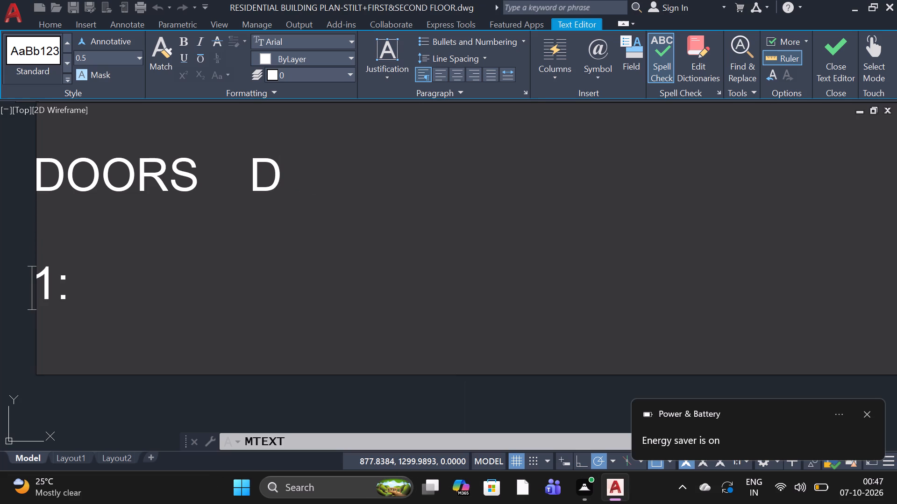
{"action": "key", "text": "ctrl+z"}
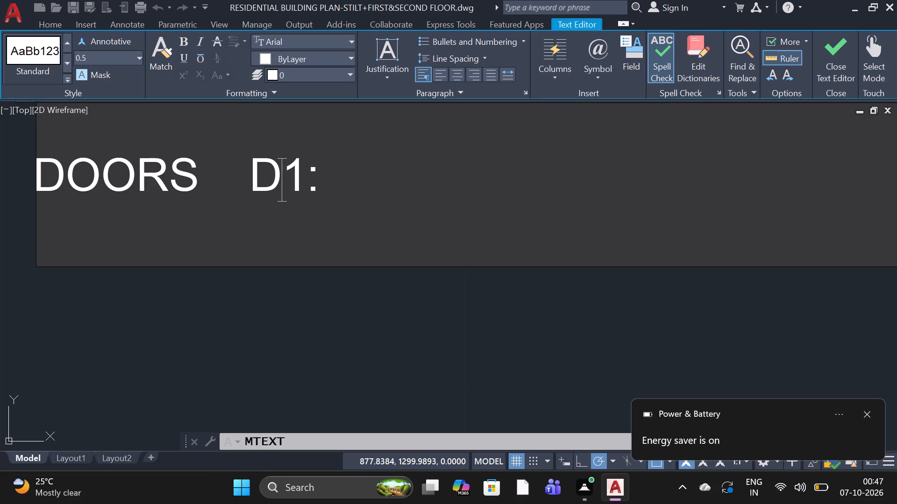
List "D1:" and "D2:" on two separate lines beneath the "DOORS D1:" line.
{"action": "left_click", "coordinate": [343, 177]}
{"action": "key", "text": "Return"}
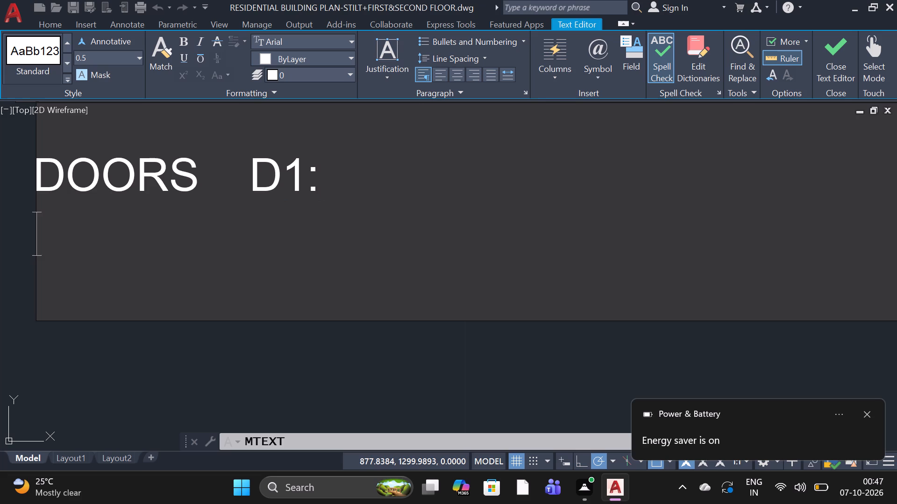
{"action": "type", "text": "D2"}
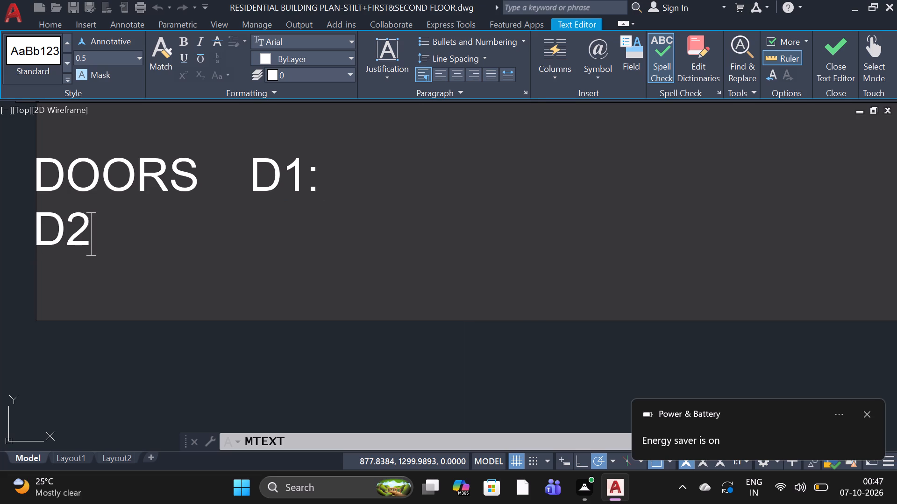
{"action": "key", "text": "shift+colon"}
{"action": "key", "text": "Return"}
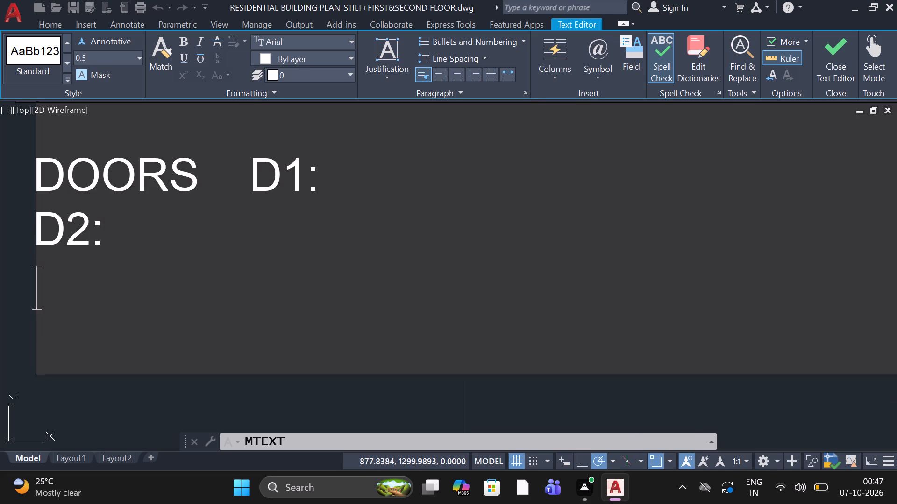
{"action": "key", "text": "BackSpace"}
{"action": "key", "text": "BackSpace"}
{"action": "key", "text": "BackSpace"}
{"action": "key", "text": "1"}
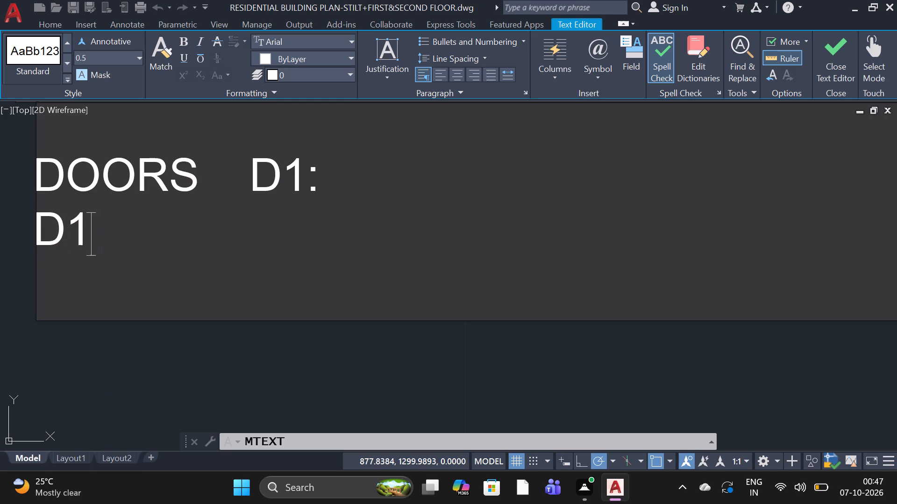
{"action": "key", "text": "shift+colon"}
{"action": "key", "text": "Return"}
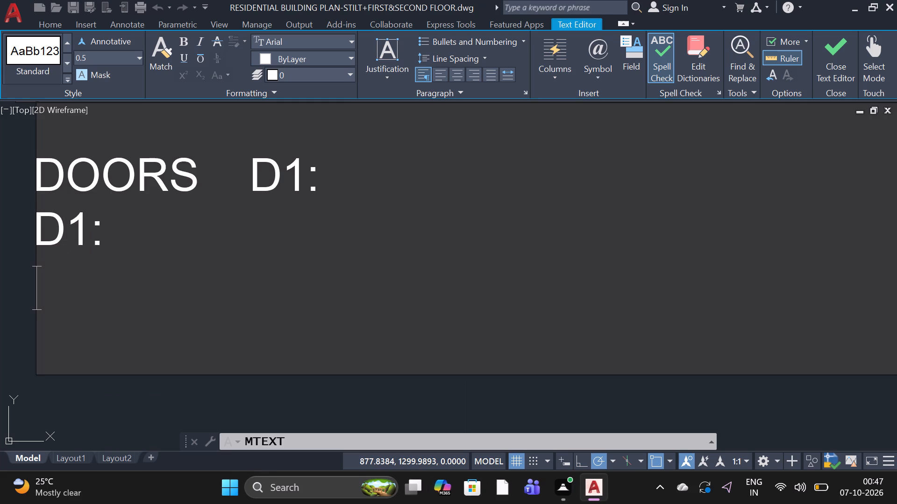
{"action": "type", "text": "D2"}
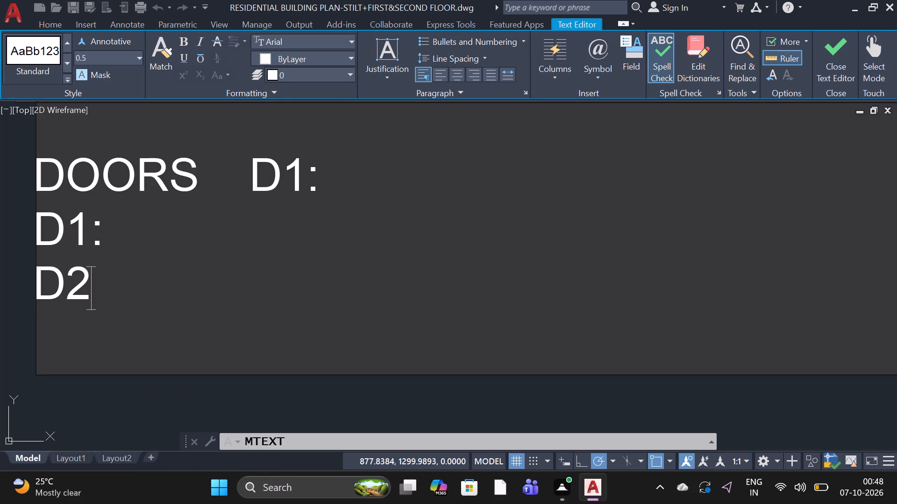
{"action": "key", "text": "shift+colon"}
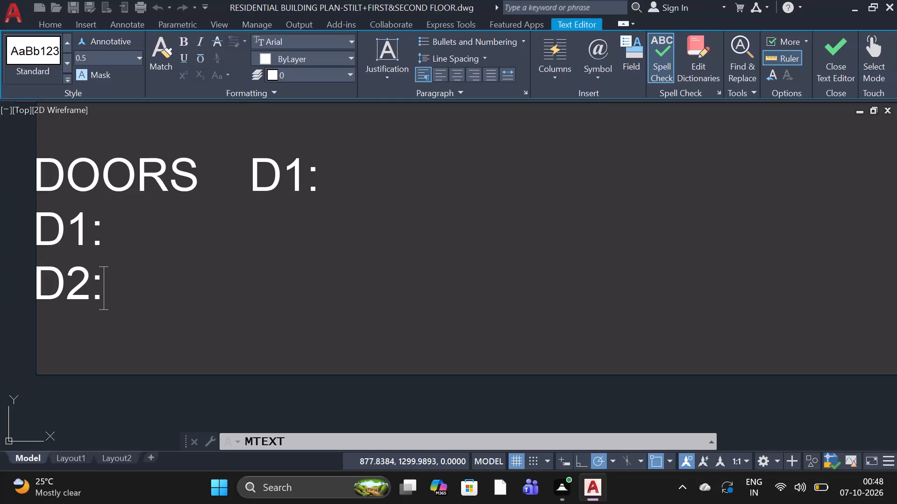
Add a line below "D2:" reading "VENTILAORS" followed by two spaces and "V:".
{"action": "key", "text": "Return"}
{"action": "key", "text": "v"}
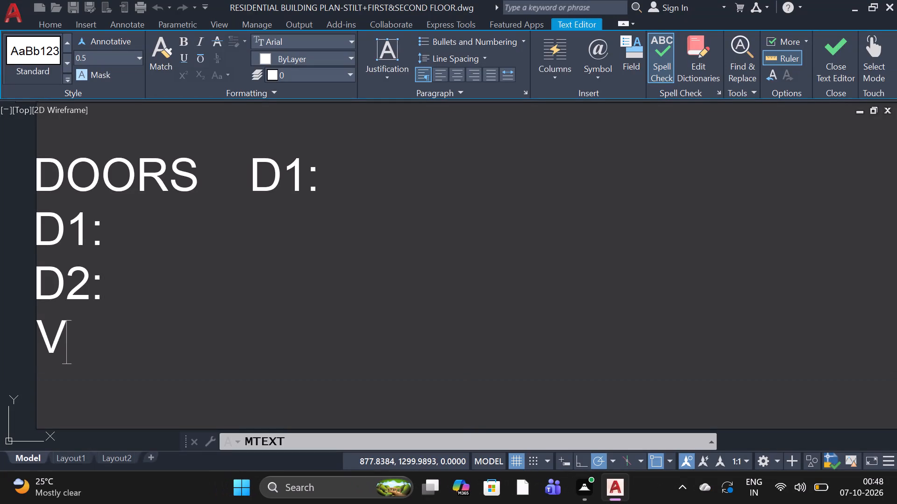
{"action": "type", "text": "EN"}
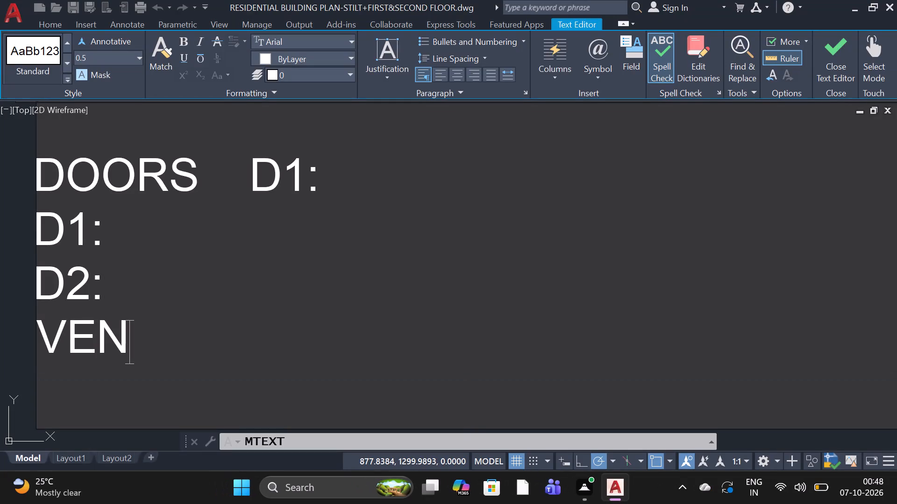
{"action": "type", "text": "TI"}
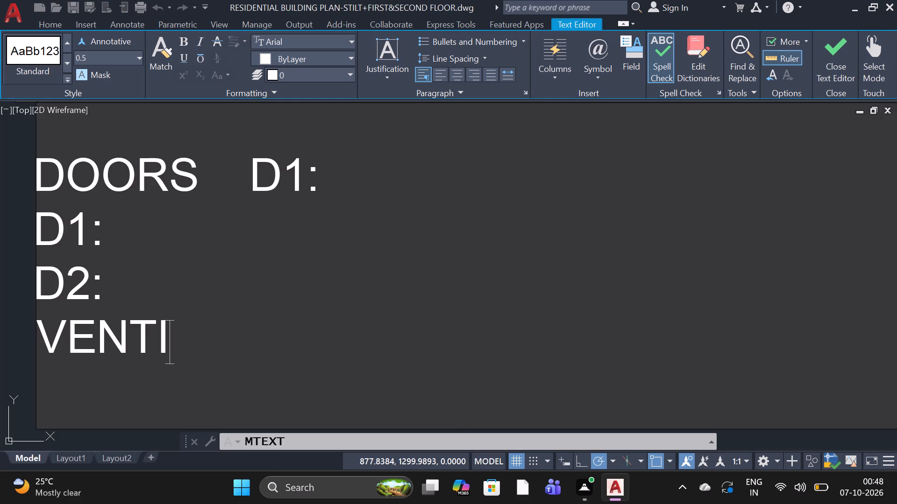
{"action": "type", "text": "LA"}
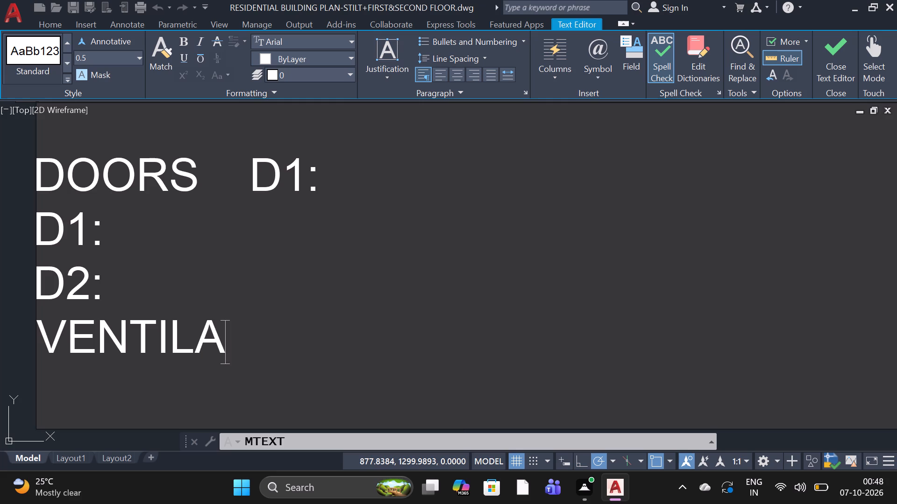
{"action": "type", "text": "ORS"}
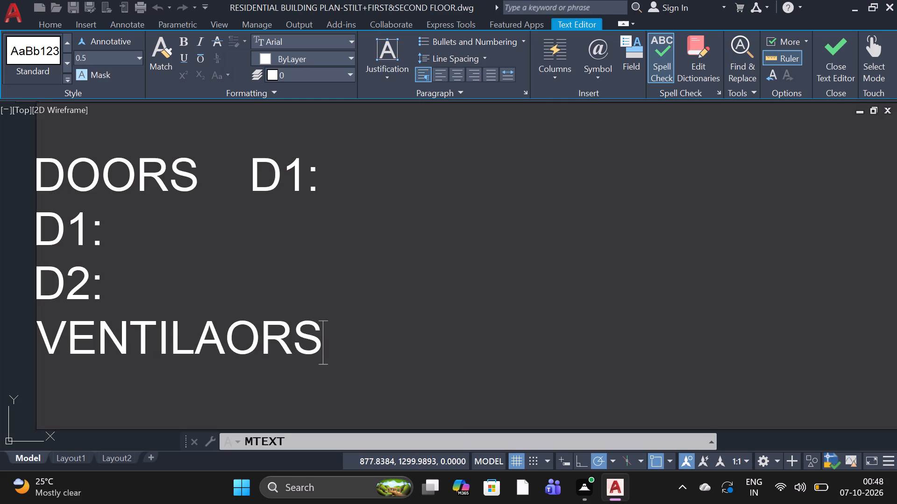
{"action": "key", "text": "space"}
{"action": "key", "text": "space"}
{"action": "type", "text": "V"}
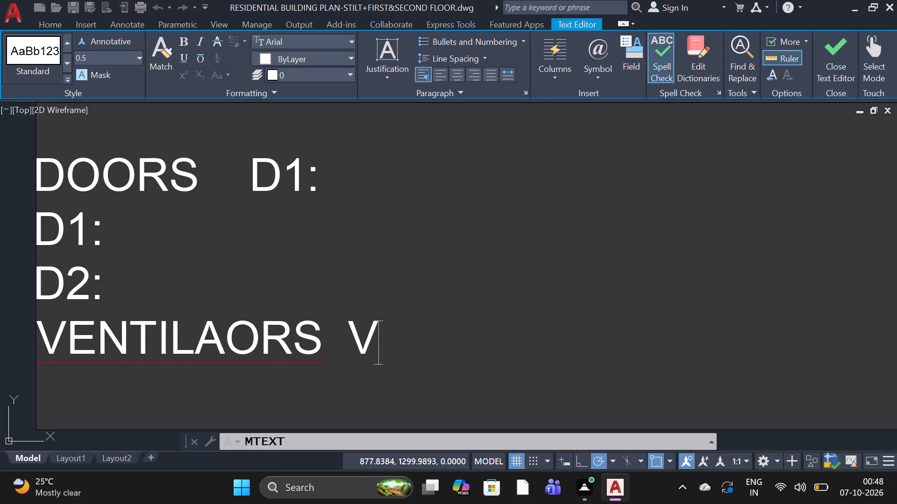
{"action": "key", "text": "shift+colon"}
Enter the size "1.06X2.0M" after "D1:" on the DOORS line and insert a blank line below it.
{"action": "left_click", "coordinate": [342, 175]}
{"action": "key", "text": "1"}
{"action": "type", "text": ".6"}
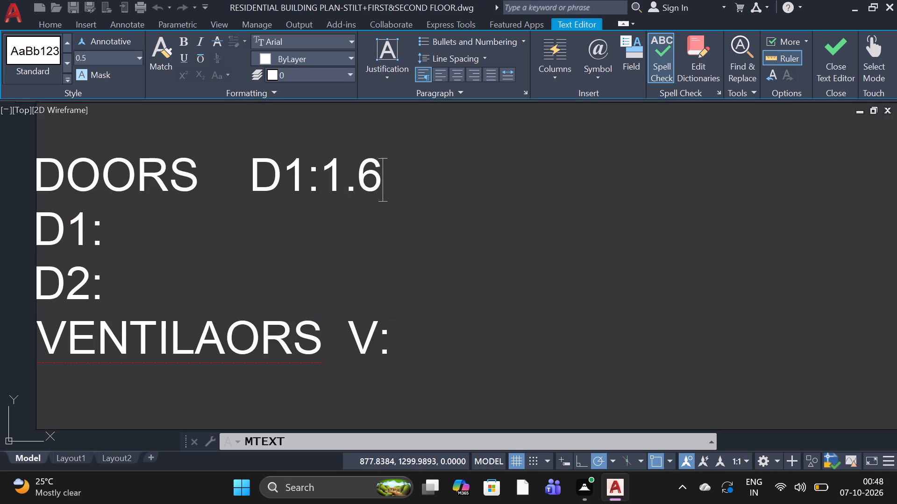
{"action": "key", "text": "BackSpace"}
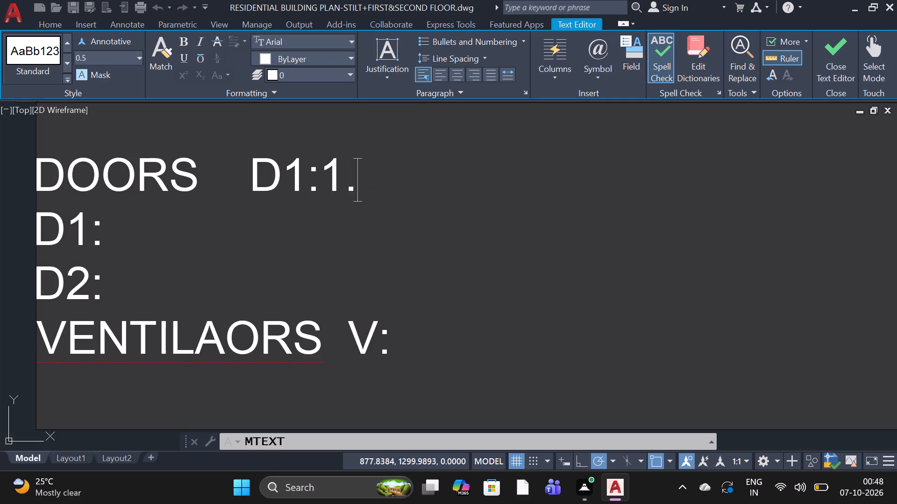
{"action": "key", "text": "0"}
{"action": "key", "text": "6"}
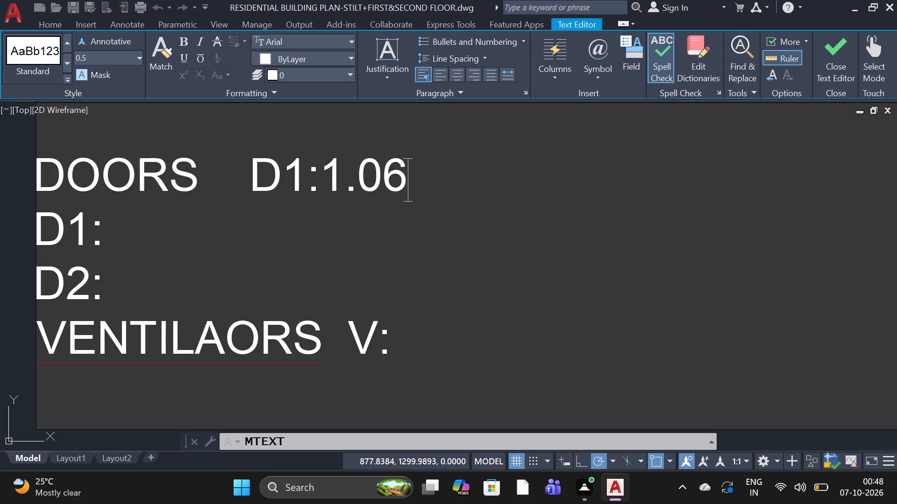
{"action": "key", "text": "x"}
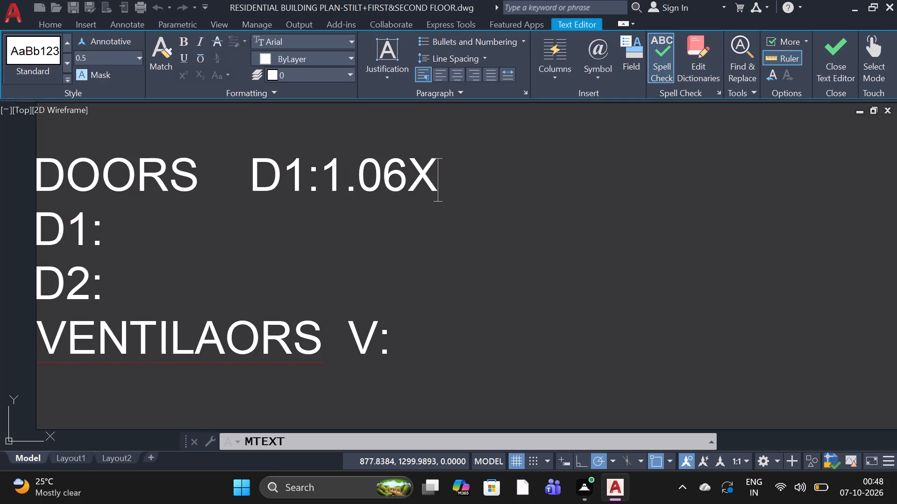
{"action": "key", "text": "2"}
{"action": "key", "text": "period"}
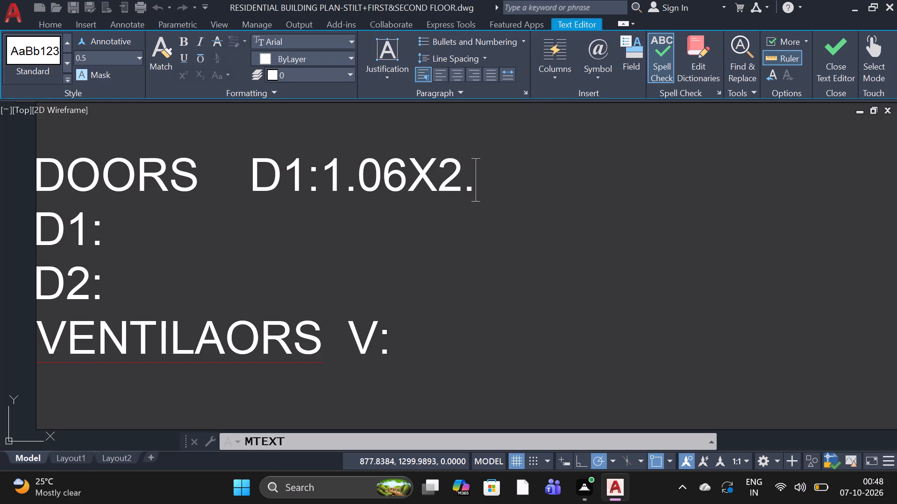
{"action": "key", "text": "0"}
{"action": "key", "text": "m"}
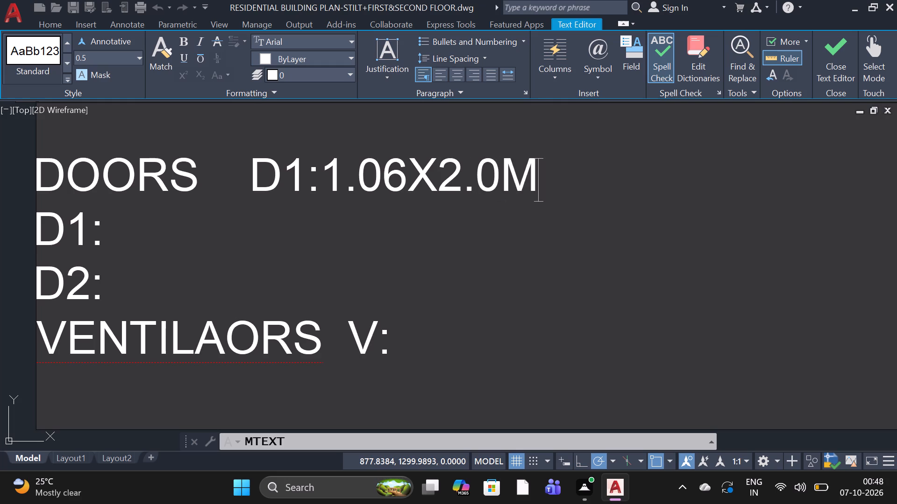
{"action": "key", "text": "Return"}
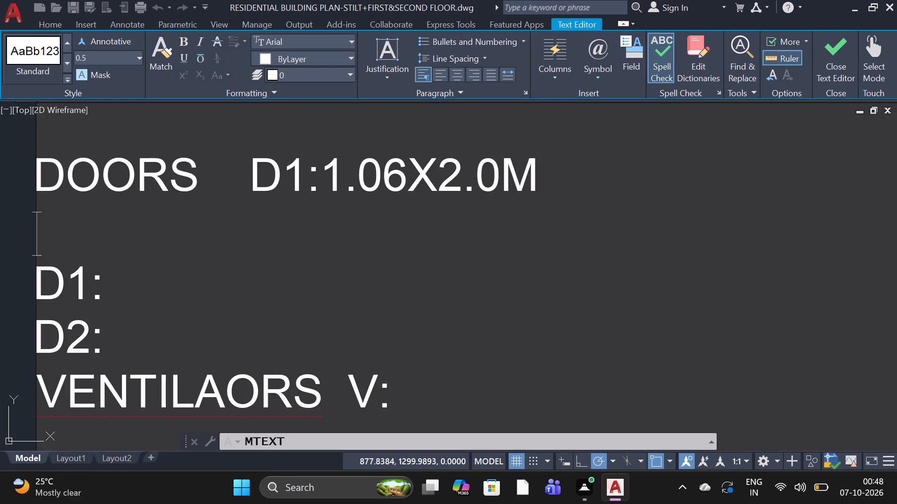
{"action": "scroll", "coordinate": [241, 256], "scroll_direction": "down", "scroll_amount": 2}
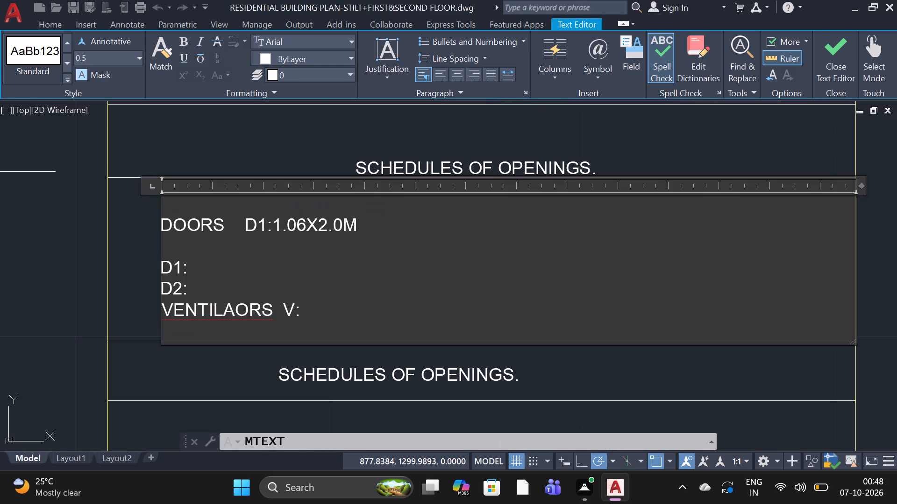
Enter the size "0.91X2.0M" after the second "D1:" and insert a blank line below it.
{"action": "left_click", "coordinate": [211, 267]}
{"action": "key", "text": "0"}
{"action": "type", "text": ".9"}
{"action": "type", "text": "1X"}
{"action": "key", "text": "2"}
{"action": "key", "text": "period"}
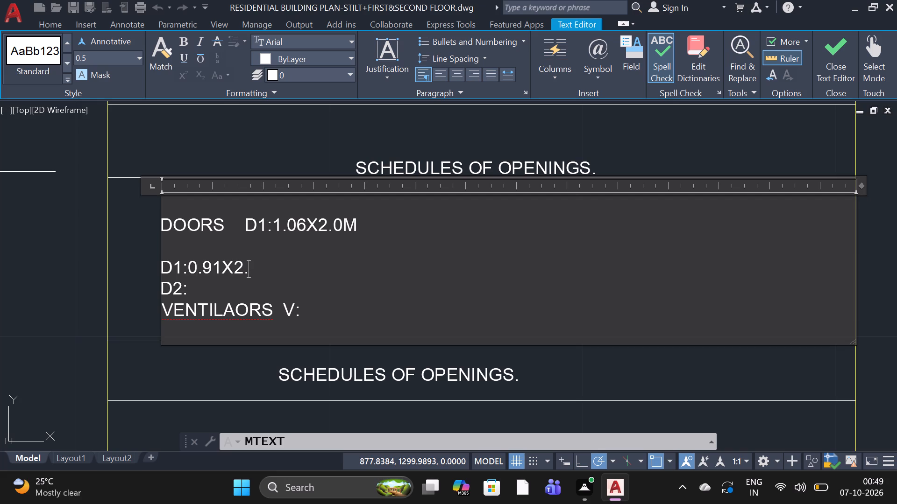
{"action": "type", "text": "0M"}
{"action": "key", "text": "Return"}
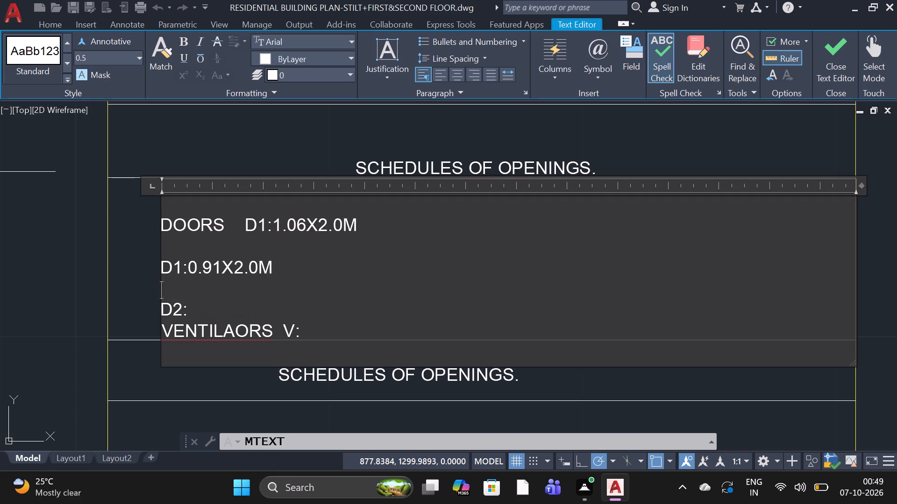
Enter the size "0.76X2.0M" after "D2:" in the openings schedule.
{"action": "left_click", "coordinate": [189, 311]}
{"action": "key", "text": "0"}
{"action": "key", "text": "period"}
{"action": "type", "text": "76"}
{"action": "type", "text": "X2"}
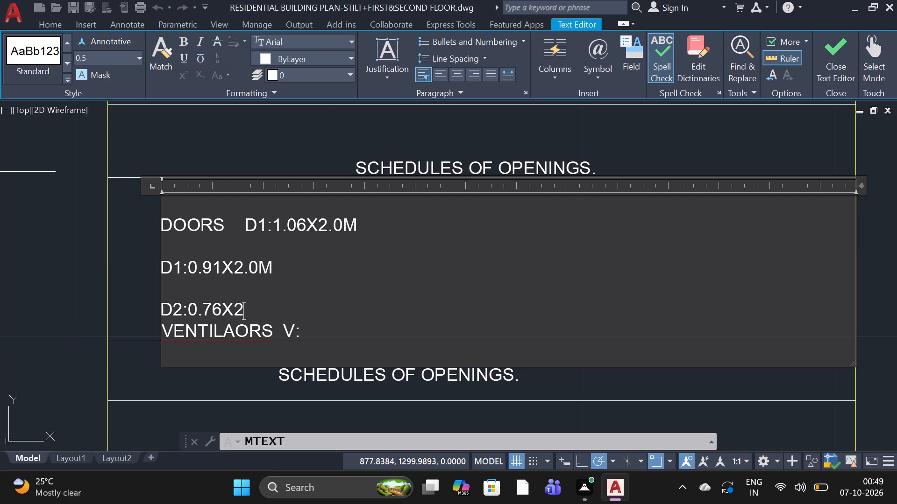
{"action": "type", "text": ".0M"}
Enter the size "0.76X0,45M" after "V:" on the VENTILAORS line.
{"action": "left_click", "coordinate": [307, 333]}
{"action": "type", "text": "0.75"}
{"action": "key", "text": "BackSpace"}
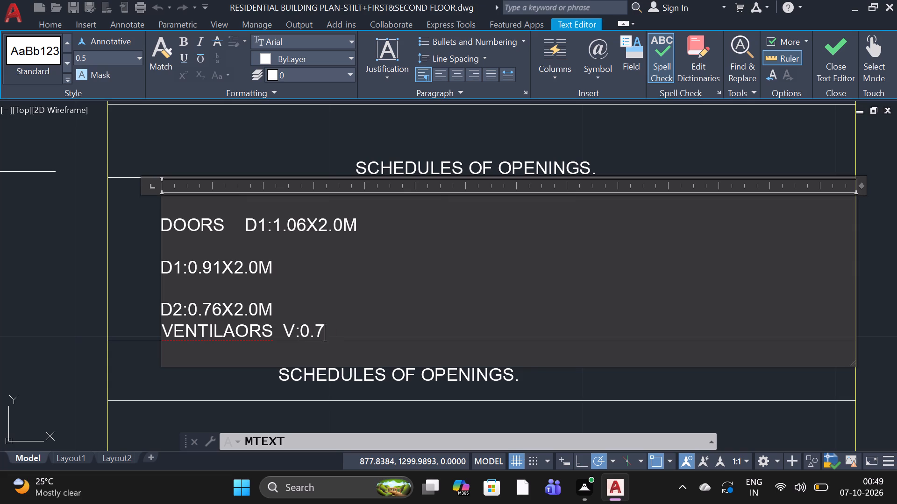
{"action": "key", "text": "6"}
{"action": "key", "text": "x"}
{"action": "type", "text": "0,45"}
{"action": "key", "text": "m"}
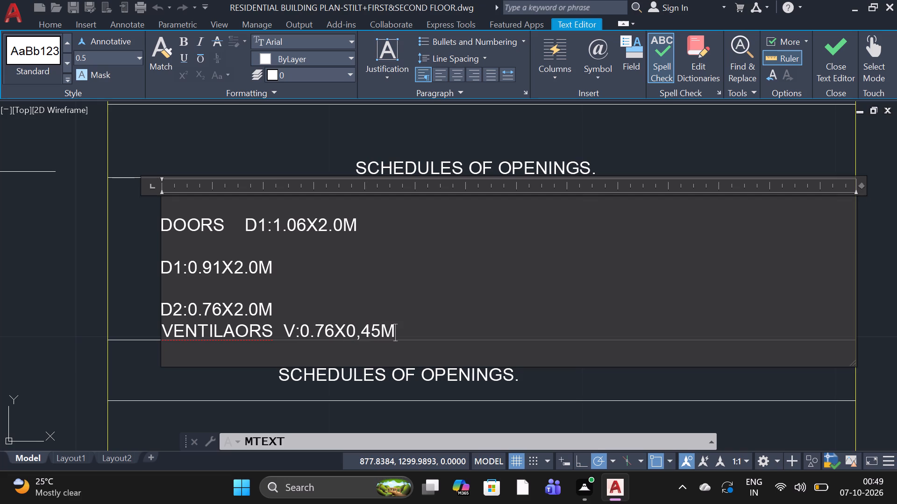
Add the heading "WINDOWS" on the DOORS line, spaced well to the right of the door size, and insert a new line below.
{"action": "left_click", "coordinate": [408, 218]}
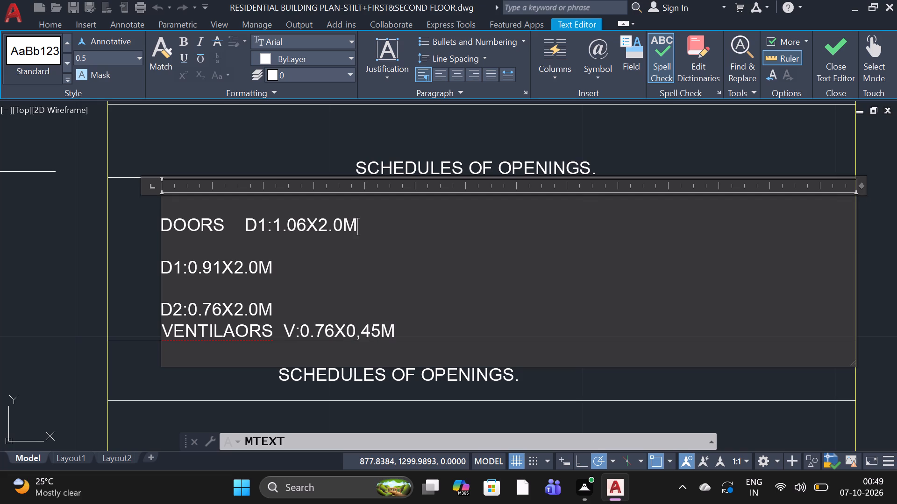
{"action": "left_click", "coordinate": [411, 222]}
{"action": "left_click", "coordinate": [413, 222]}
{"action": "key", "text": "space"}
{"action": "key", "text": "space"}
{"action": "key", "text": "space"}
{"action": "key", "text": "space"}
{"action": "key", "text": "space"}
{"action": "key", "text": "space"}
{"action": "key", "text": "space"}
{"action": "key", "text": "space"}
{"action": "key", "text": "space"}
{"action": "key", "text": "space"}
{"action": "key", "text": "space"}
{"action": "key", "text": "space"}
{"action": "key", "text": "space"}
{"action": "key", "text": "space"}
{"action": "key", "text": "space"}
{"action": "key", "text": "space"}
{"action": "key", "text": "space"}
{"action": "type", "text": "WINDO"}
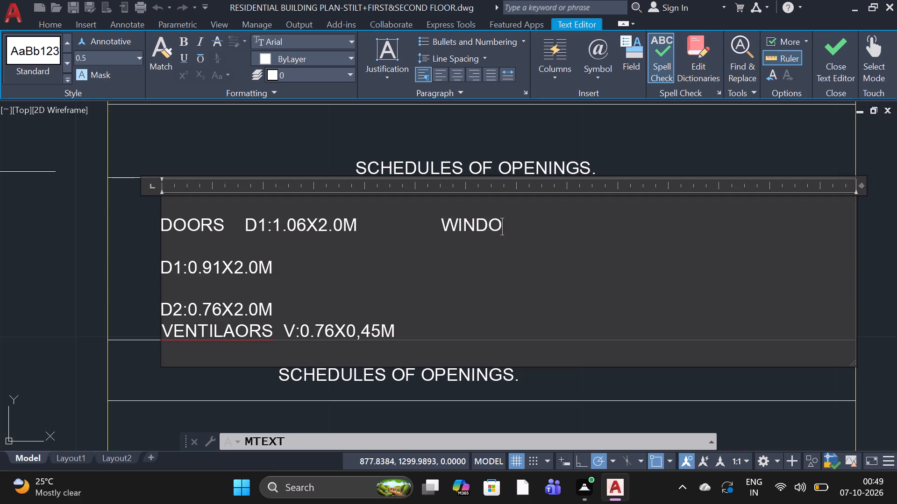
{"action": "type", "text": "WS"}
{"action": "key", "text": "Return"}
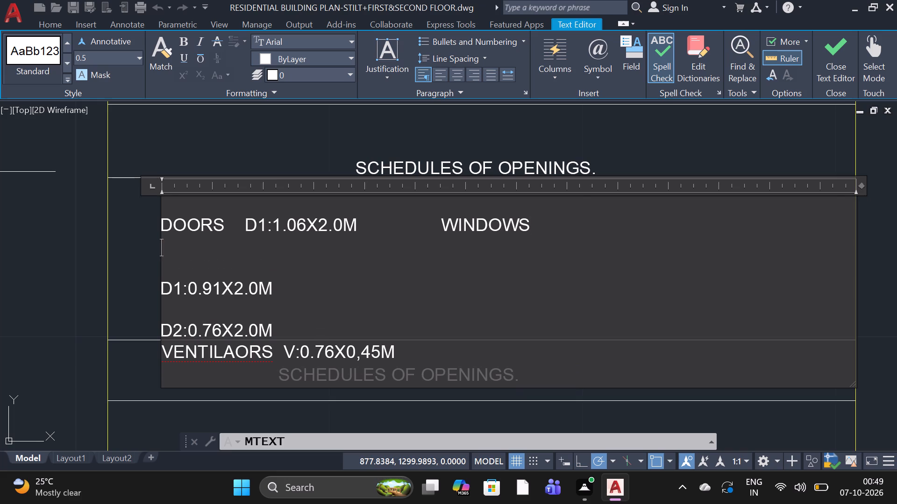
Enter the window size "W:182X1.22M" directly beneath the WINDOWS heading, spaced across to line up with it.
{"action": "left_click", "coordinate": [444, 242]}
{"action": "double_click", "coordinate": [449, 242]}
{"action": "key", "text": "space"}
{"action": "key", "text": "space"}
{"action": "key", "text": "space"}
{"action": "key", "text": "space"}
{"action": "key", "text": "space"}
{"action": "key", "text": "space"}
{"action": "key", "text": "space"}
{"action": "key", "text": "space"}
{"action": "key", "text": "space"}
{"action": "key", "text": "space"}
{"action": "key", "text": "space"}
{"action": "key", "text": "space"}
{"action": "key", "text": "space"}
{"action": "key", "text": "space"}
{"action": "key", "text": "space"}
{"action": "key", "text": "space"}
{"action": "key", "text": "space"}
{"action": "key", "text": "space"}
{"action": "key", "text": "space"}
{"action": "key", "text": "space"}
{"action": "key", "text": "space"}
{"action": "key", "text": "space"}
{"action": "key", "text": "space"}
{"action": "key", "text": "space"}
{"action": "key", "text": "space"}
{"action": "key", "text": "space"}
{"action": "key", "text": "space"}
{"action": "key", "text": "space"}
{"action": "key", "text": "space"}
{"action": "key", "text": "space"}
{"action": "key", "text": "space"}
{"action": "key", "text": "space"}
{"action": "key", "text": "space"}
{"action": "key", "text": "space"}
{"action": "key", "text": "space"}
{"action": "key", "text": "space"}
{"action": "key", "text": "space"}
{"action": "key", "text": "space"}
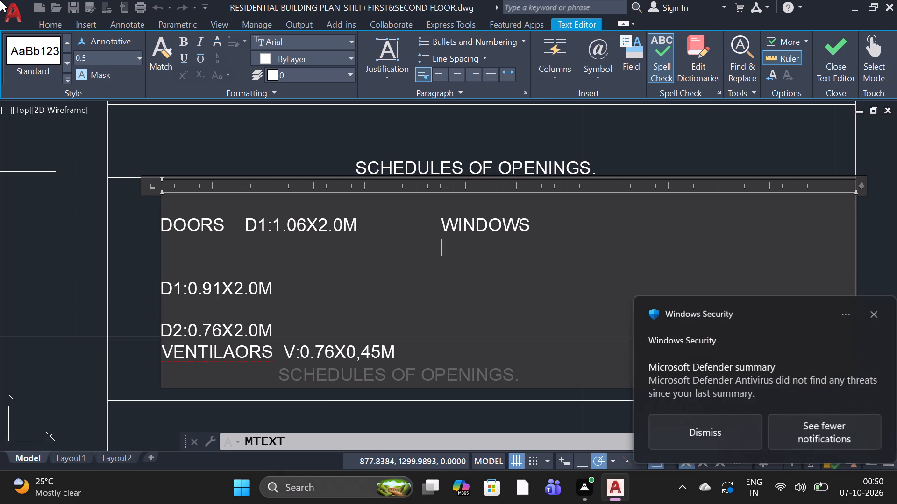
{"action": "key", "text": "w"}
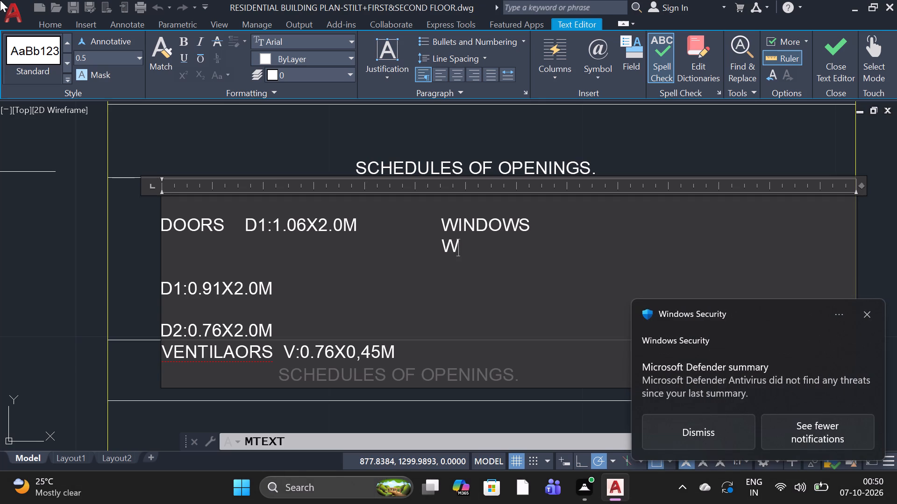
{"action": "key", "text": "shift+colon"}
{"action": "key", "text": "1"}
{"action": "key", "text": "8"}
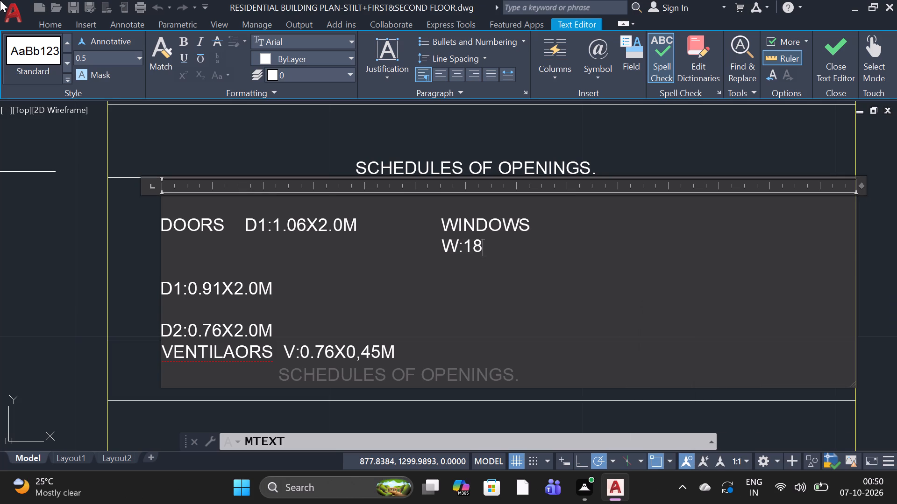
{"action": "type", "text": "2X"}
{"action": "key", "text": "1"}
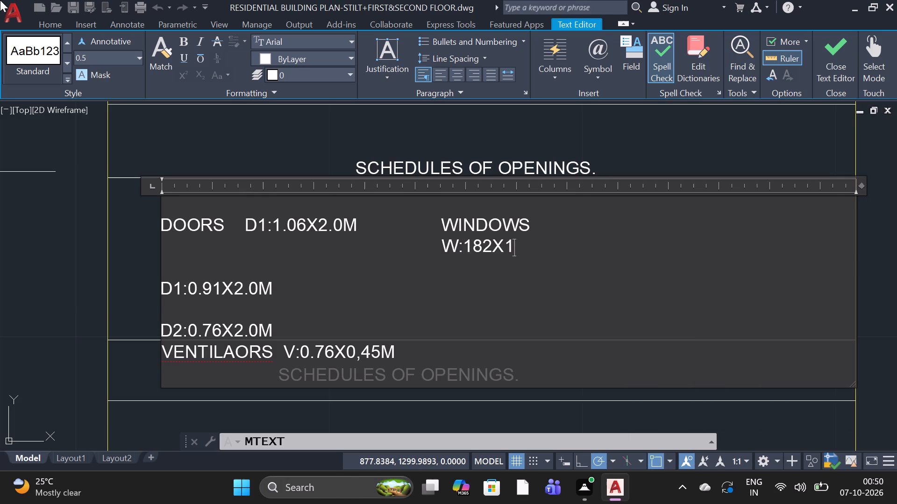
{"action": "key", "text": "period"}
{"action": "type", "text": "22"}
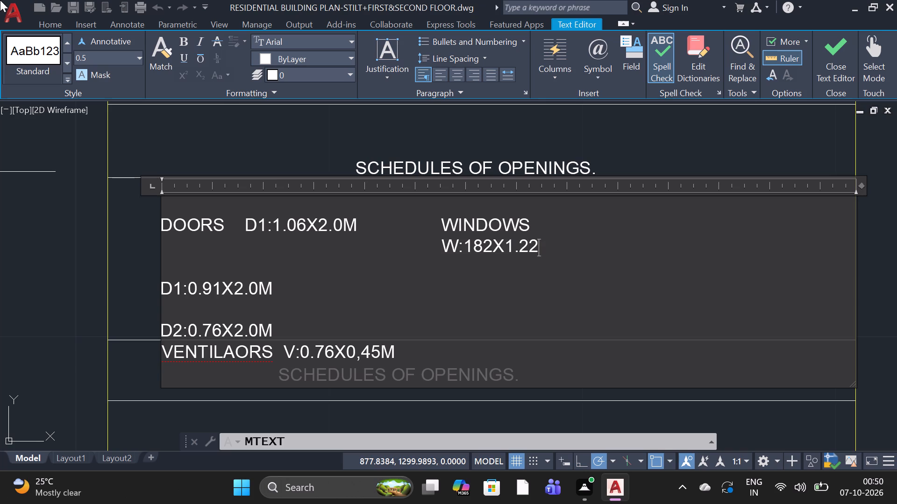
{"action": "key", "text": "m"}
Add the window entry "W1::1.5X1.22M" on a new line aligned under the W entry, with an extra line below.
{"action": "key", "text": "Return"}
{"action": "key", "text": "space"}
{"action": "key", "text": "space"}
{"action": "key", "text": "space"}
{"action": "key", "text": "space"}
{"action": "key", "text": "space"}
{"action": "key", "text": "space"}
{"action": "key", "text": "space"}
{"action": "key", "text": "space"}
{"action": "key", "text": "space"}
{"action": "key", "text": "space"}
{"action": "key", "text": "space"}
{"action": "key", "text": "space"}
{"action": "key", "text": "space"}
{"action": "key", "text": "space"}
{"action": "key", "text": "space"}
{"action": "key", "text": "space"}
{"action": "key", "text": "space"}
{"action": "key", "text": "space"}
{"action": "key", "text": "space"}
{"action": "key", "text": "space"}
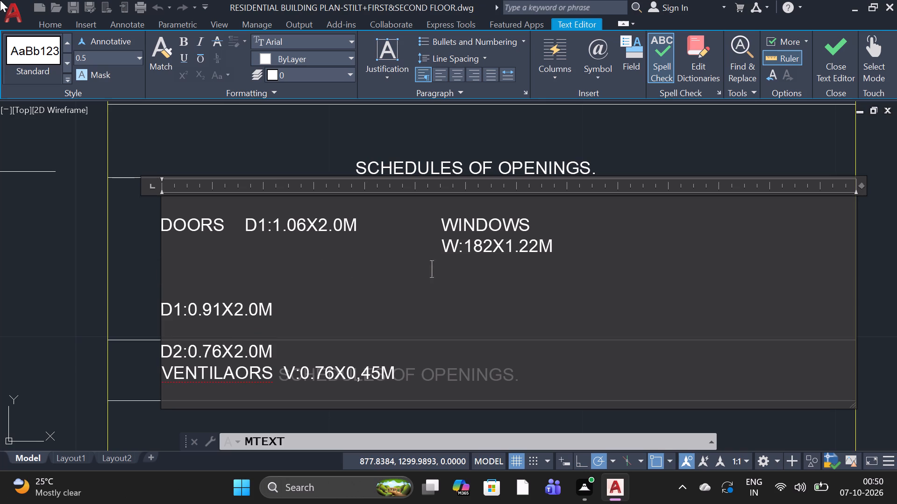
{"action": "key", "text": "Return"}
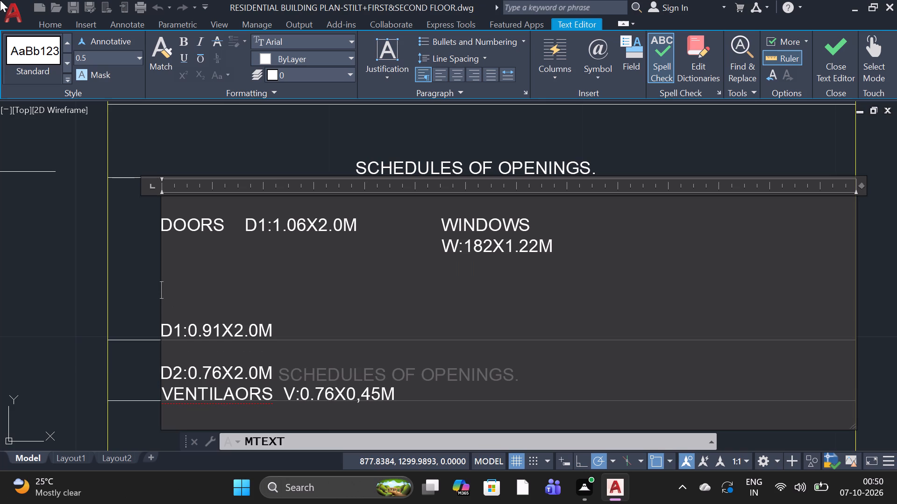
{"action": "key", "text": "space"}
{"action": "key", "text": "space"}
{"action": "key", "text": "space"}
{"action": "key", "text": "space"}
{"action": "key", "text": "space"}
{"action": "key", "text": "space"}
{"action": "key", "text": "space"}
{"action": "key", "text": "space"}
{"action": "key", "text": "space"}
{"action": "key", "text": "space"}
{"action": "key", "text": "space"}
{"action": "key", "text": "space"}
{"action": "key", "text": "space"}
{"action": "key", "text": "space"}
{"action": "key", "text": "space"}
{"action": "key", "text": "space"}
{"action": "key", "text": "space"}
{"action": "key", "text": "space"}
{"action": "key", "text": "space"}
{"action": "key", "text": "space"}
{"action": "left_click", "coordinate": [441, 263]}
{"action": "type", "text": "W1"}
{"action": "type", "text": "::"}
{"action": "key", "text": "1"}
{"action": "type", "text": ".5"}
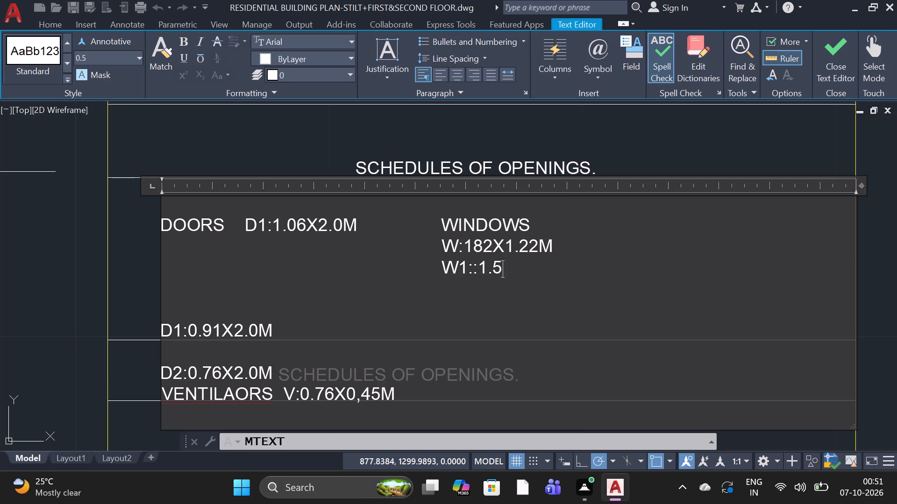
{"action": "type", "text": "X1"}
{"action": "key", "text": "period"}
{"action": "type", "text": "22"}
{"action": "key", "text": "m"}
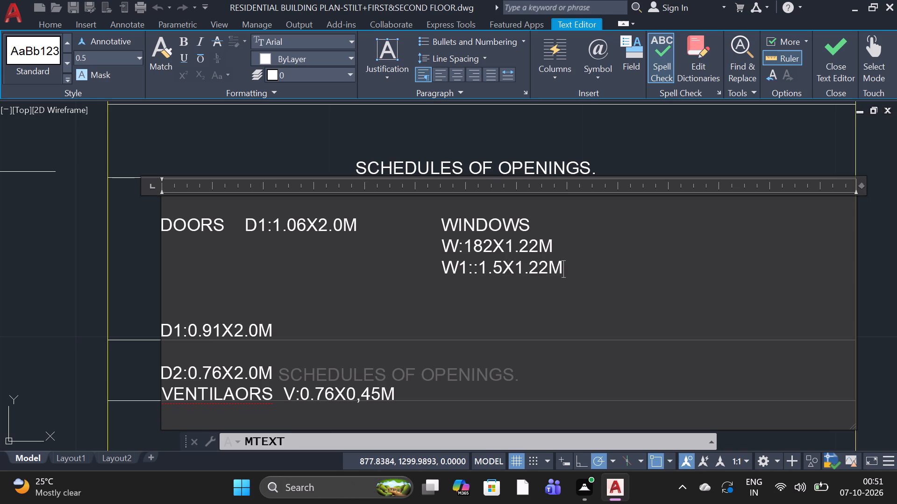
Add the window entry "W2:1.20X1.20M" on a new line below W1 and finish editing the schedule text.
{"action": "key", "text": "Return"}
{"action": "key", "text": "space"}
{"action": "key", "text": "space"}
{"action": "key", "text": "space"}
{"action": "key", "text": "space"}
{"action": "key", "text": "space"}
{"action": "key", "text": "space"}
{"action": "key", "text": "space"}
{"action": "key", "text": "space"}
{"action": "key", "text": "space"}
{"action": "key", "text": "space"}
{"action": "key", "text": "space"}
{"action": "key", "text": "space"}
{"action": "key", "text": "space"}
{"action": "key", "text": "space"}
{"action": "key", "text": "space"}
{"action": "key", "text": "space"}
{"action": "key", "text": "space"}
{"action": "key", "text": "space"}
{"action": "key", "text": "space"}
{"action": "key", "text": "space"}
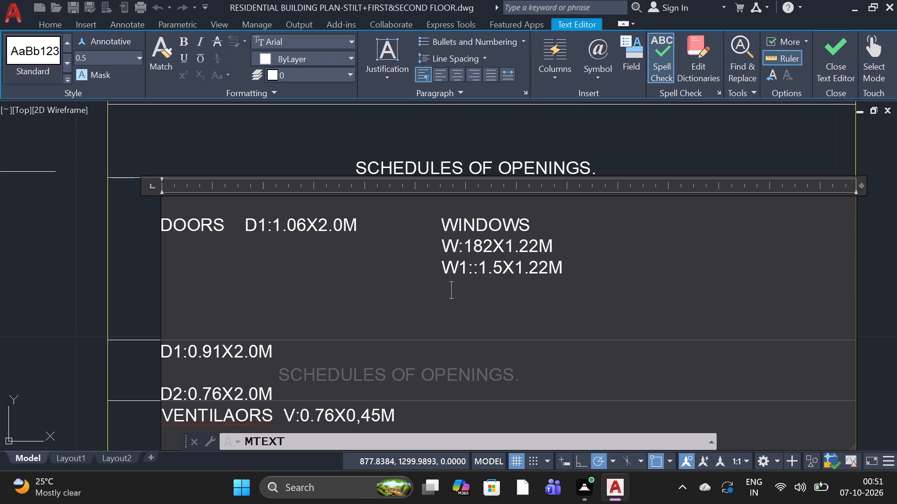
{"action": "type", "text": "W2"}
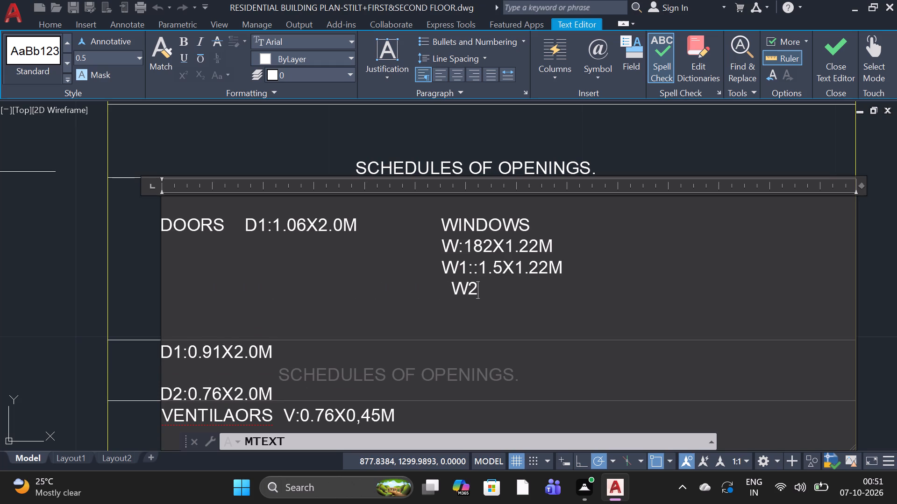
{"action": "key", "text": "shift+colon"}
{"action": "key", "text": "1"}
{"action": "type", "text": ".2"}
{"action": "key", "text": "0"}
{"action": "type", "text": "X1"}
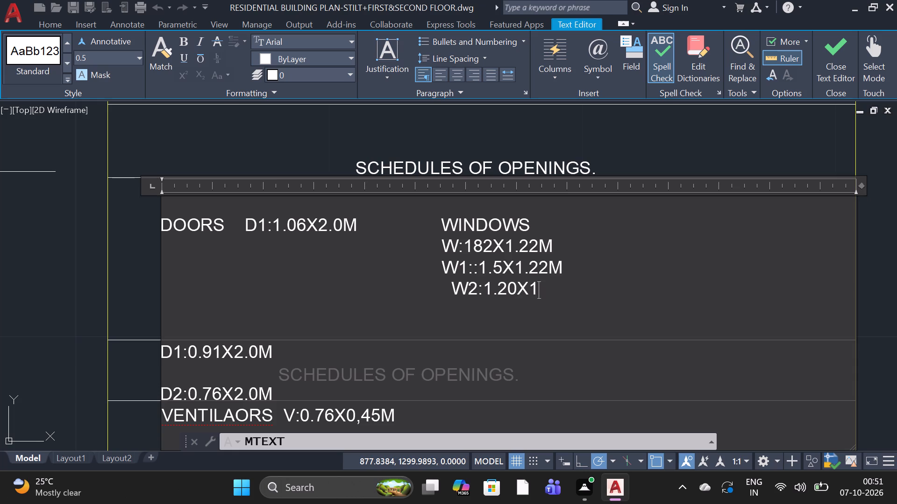
{"action": "type", "text": ".2"}
{"action": "key", "text": "0"}
{"action": "key", "text": "m"}
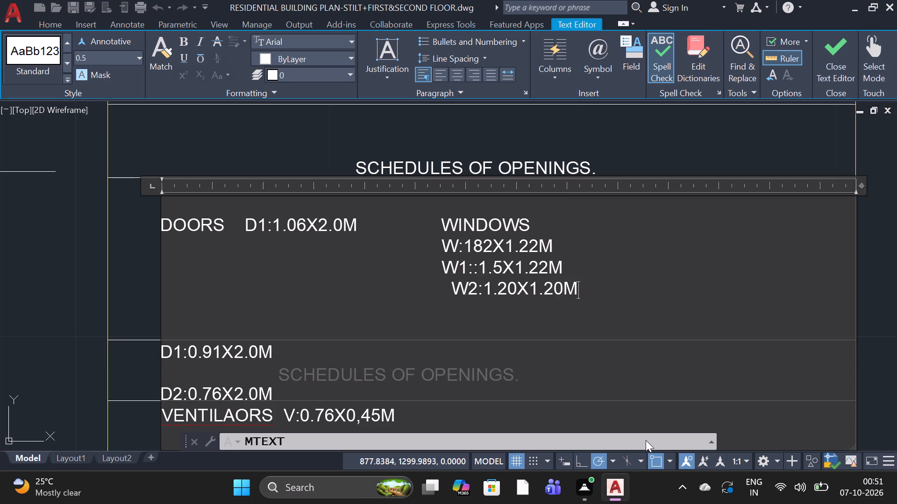
{"action": "left_click", "coordinate": [714, 270]}
{"action": "left_click", "coordinate": [717, 269]}
{"action": "left_click", "coordinate": [73, 327]}
Shorten the openings schedule text frame to the lower line of its box, so the remaining lines flow into a second column.
{"action": "scroll", "coordinate": [136, 257], "scroll_direction": "down", "scroll_amount": 2}
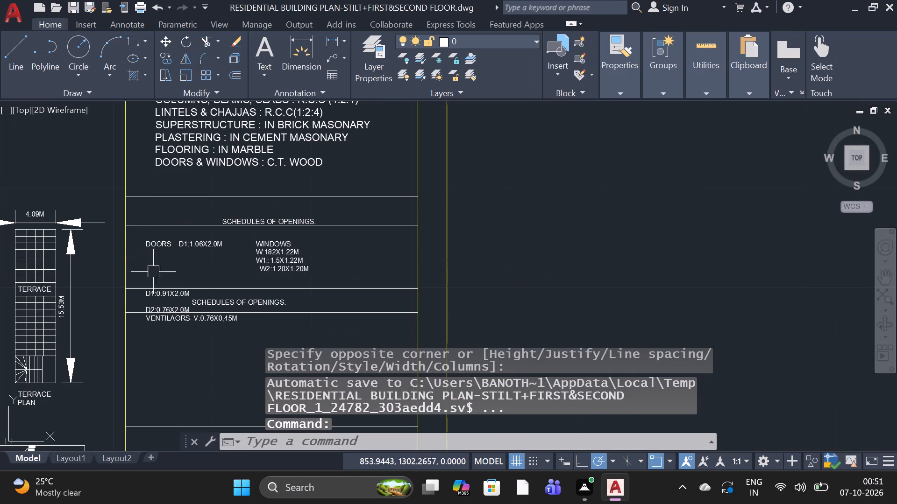
{"action": "left_click", "coordinate": [178, 321]}
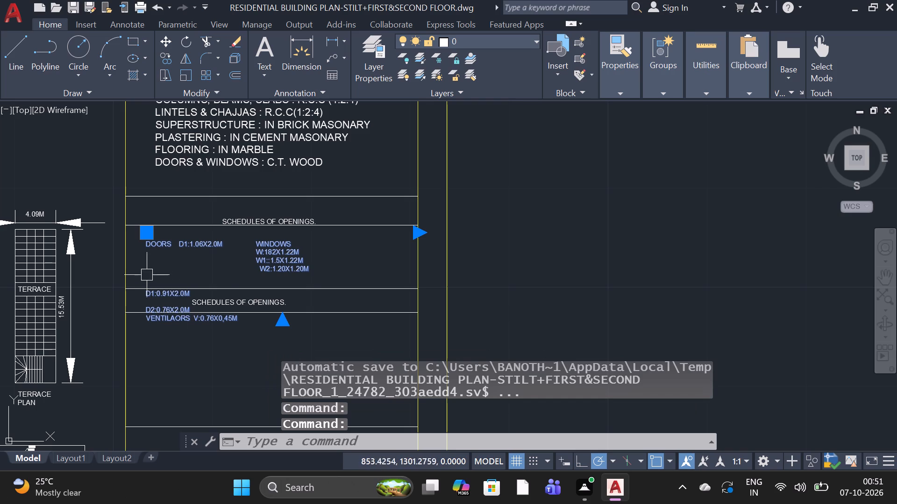
{"action": "left_click", "coordinate": [278, 328]}
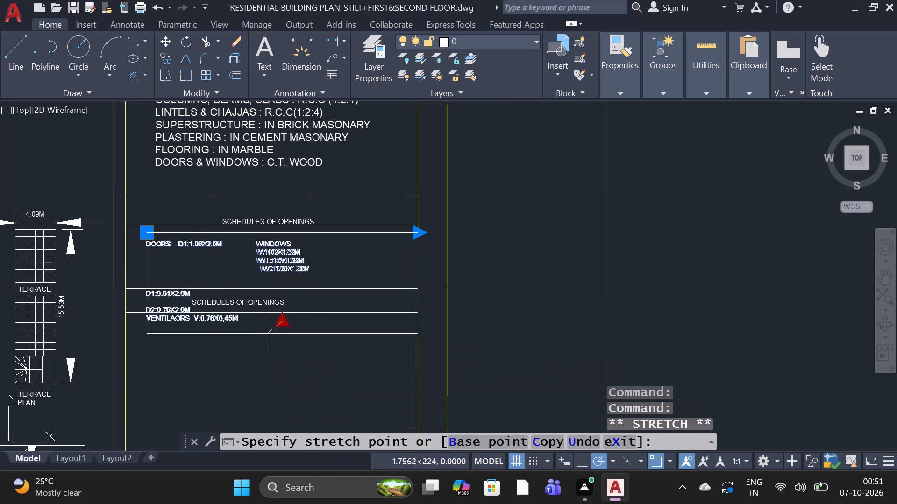
{"action": "left_click", "coordinate": [240, 282]}
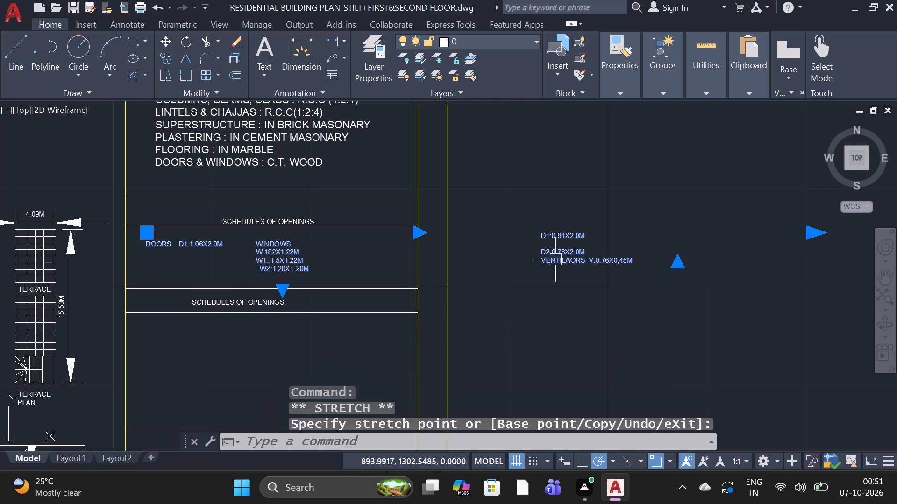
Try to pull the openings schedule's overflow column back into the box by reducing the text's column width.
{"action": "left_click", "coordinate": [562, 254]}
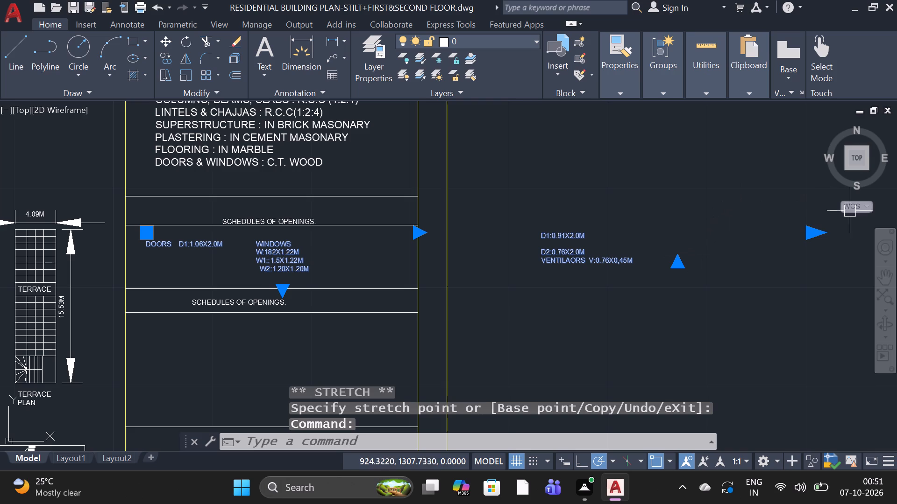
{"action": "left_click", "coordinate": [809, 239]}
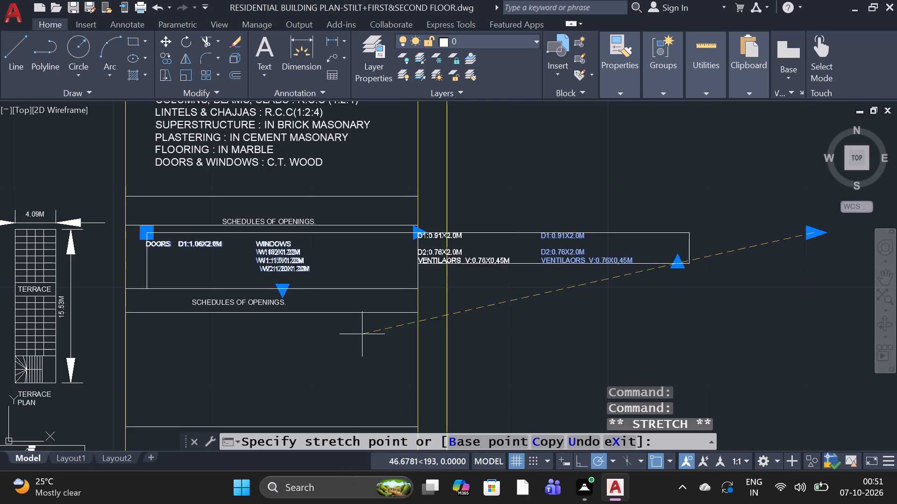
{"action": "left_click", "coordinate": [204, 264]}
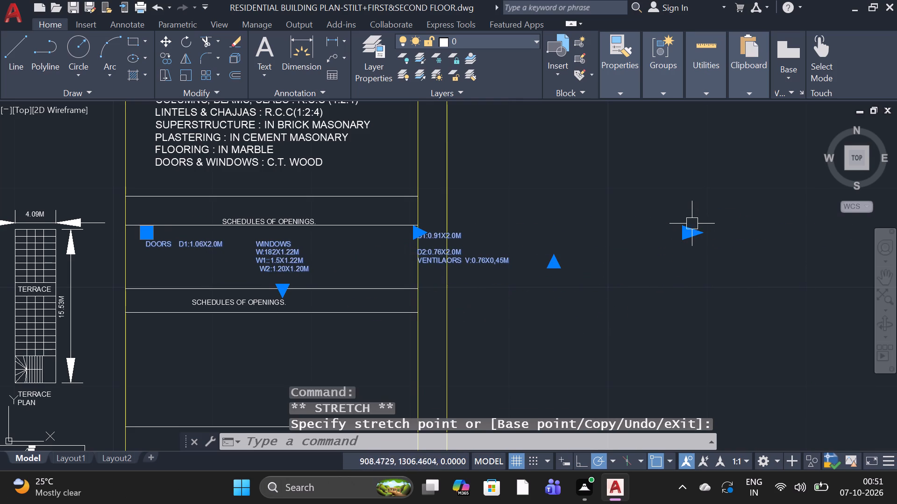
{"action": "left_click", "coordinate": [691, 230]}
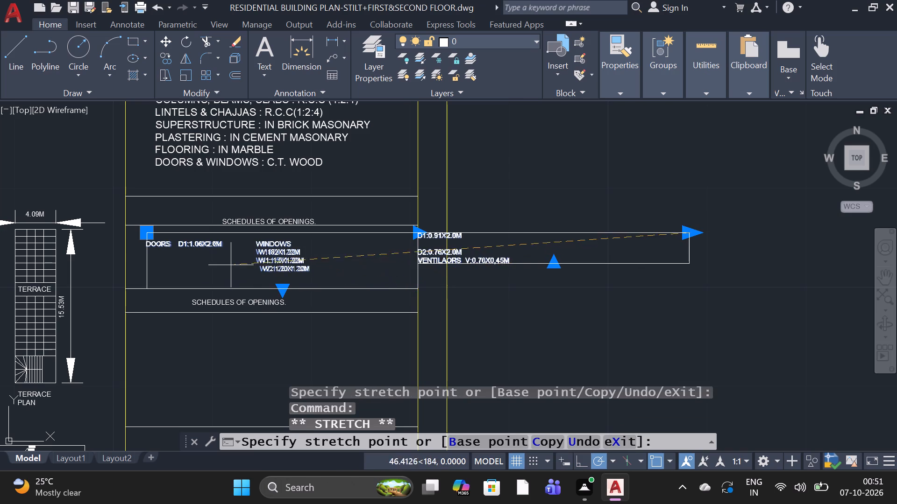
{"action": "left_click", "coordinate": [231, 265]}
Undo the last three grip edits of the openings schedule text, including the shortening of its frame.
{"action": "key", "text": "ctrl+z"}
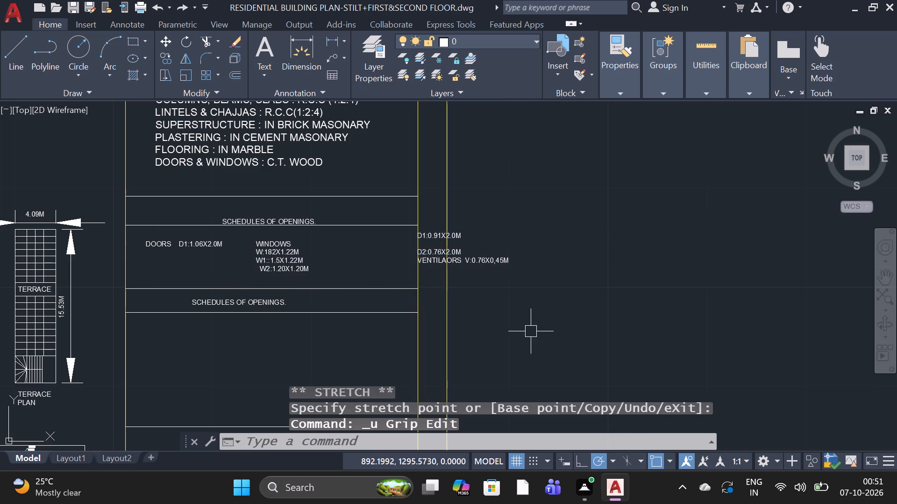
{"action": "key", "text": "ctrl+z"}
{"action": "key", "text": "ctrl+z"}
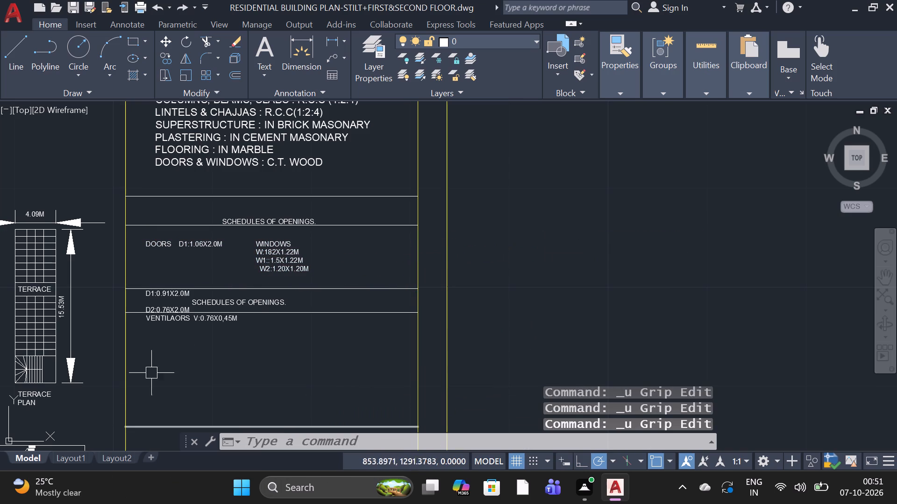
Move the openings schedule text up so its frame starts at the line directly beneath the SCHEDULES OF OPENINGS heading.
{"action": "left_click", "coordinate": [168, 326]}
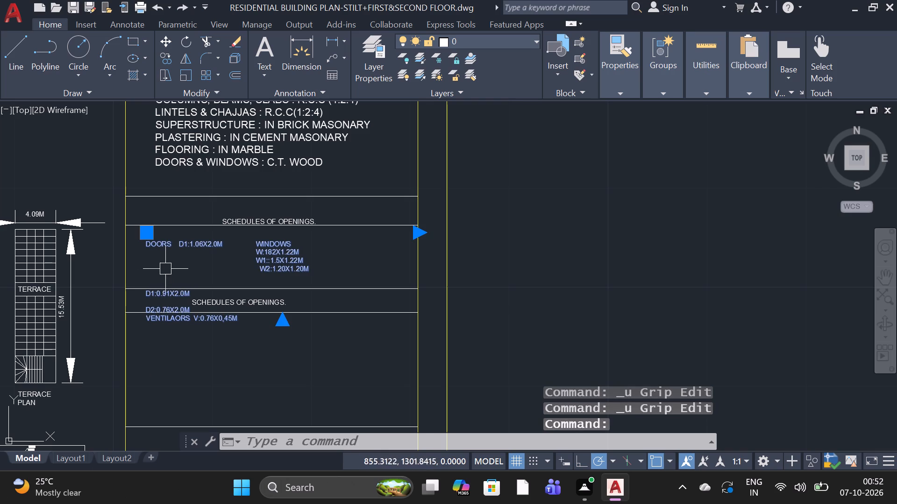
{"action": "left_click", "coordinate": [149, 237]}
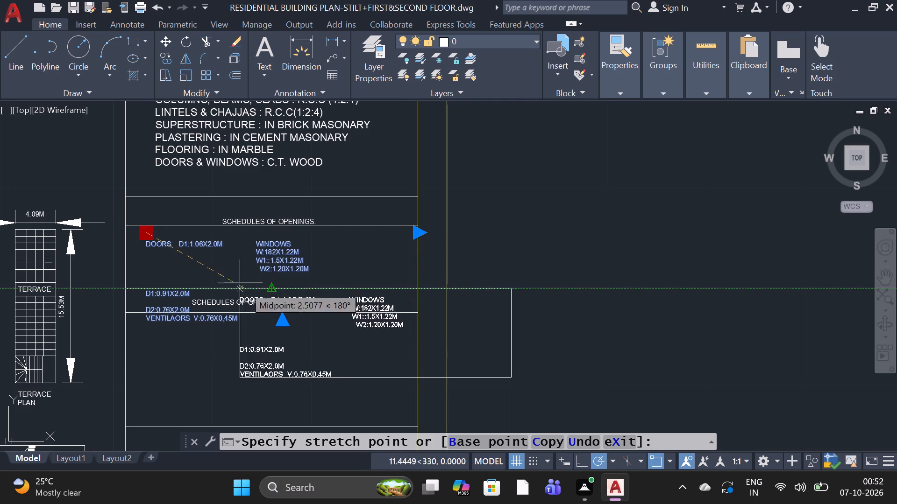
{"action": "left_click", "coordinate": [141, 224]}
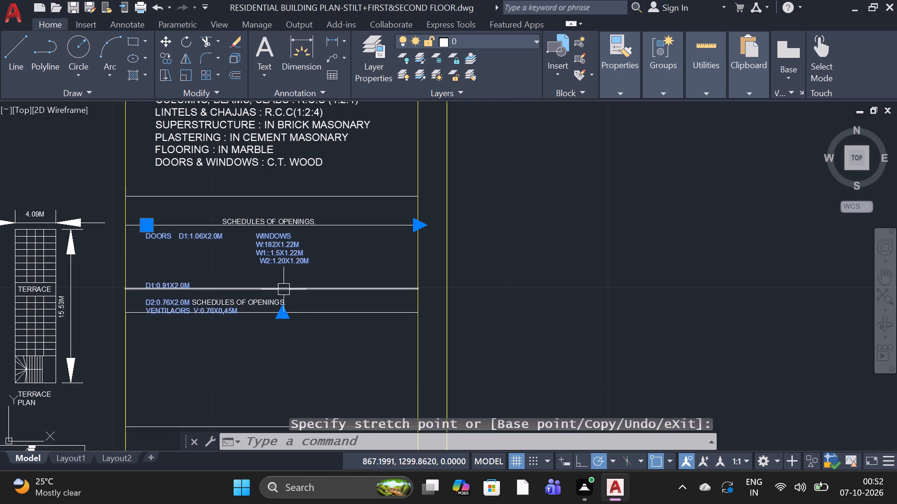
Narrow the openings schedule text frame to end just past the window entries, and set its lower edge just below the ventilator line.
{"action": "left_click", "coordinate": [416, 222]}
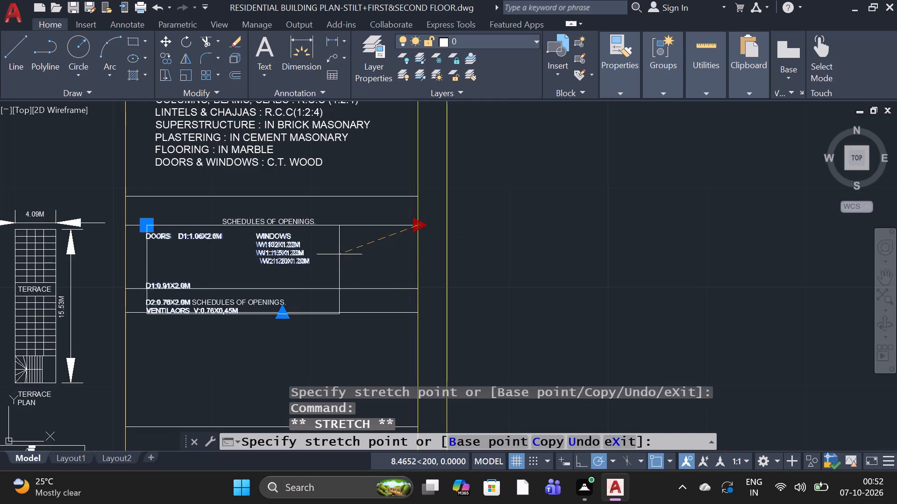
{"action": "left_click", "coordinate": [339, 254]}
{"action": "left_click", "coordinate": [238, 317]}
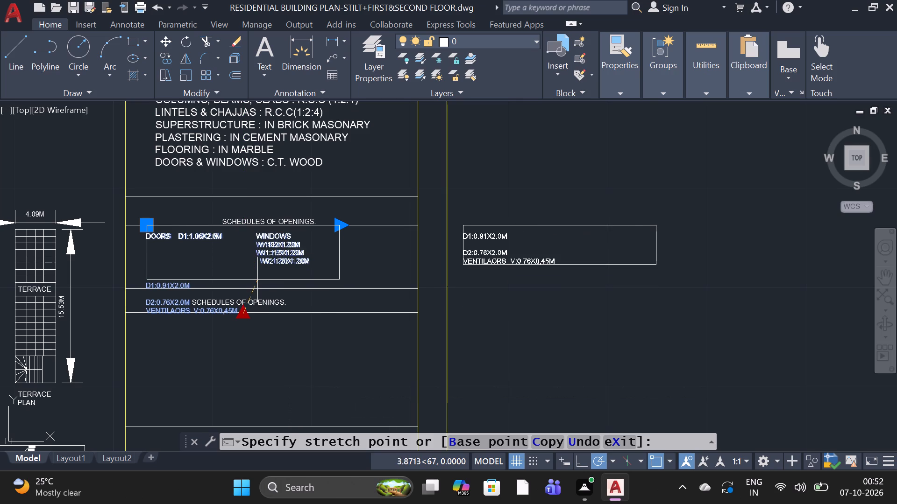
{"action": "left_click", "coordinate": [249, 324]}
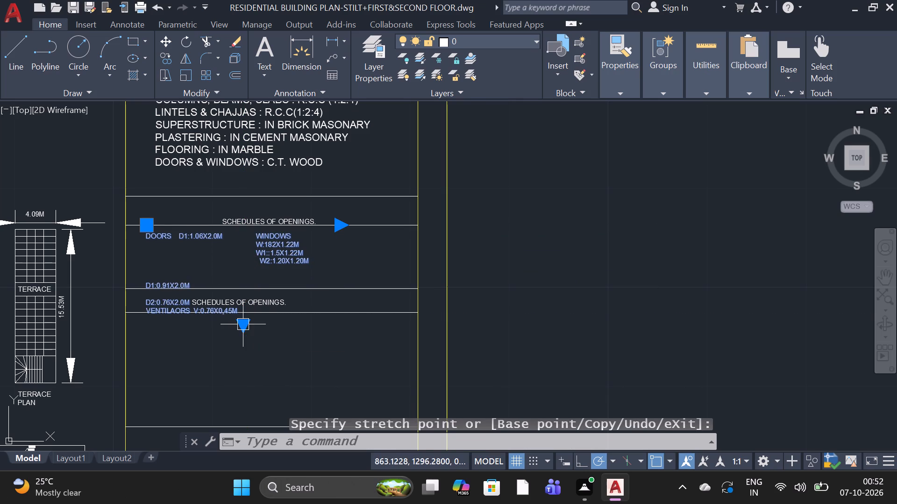
Delete the text block holding the door, window and ventilator sizes from the openings schedule.
{"action": "left_click", "coordinate": [182, 315]}
{"action": "double_click", "coordinate": [184, 315]}
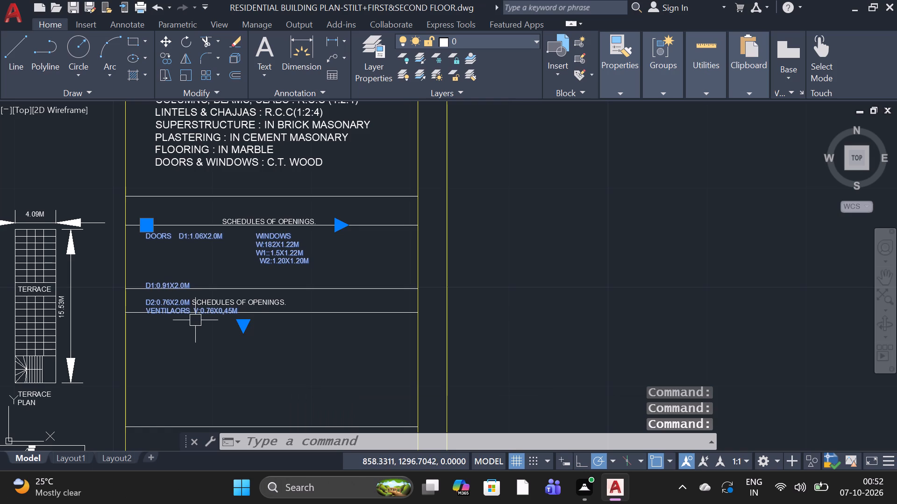
{"action": "key", "text": "Escape"}
{"action": "left_click", "coordinate": [195, 313]}
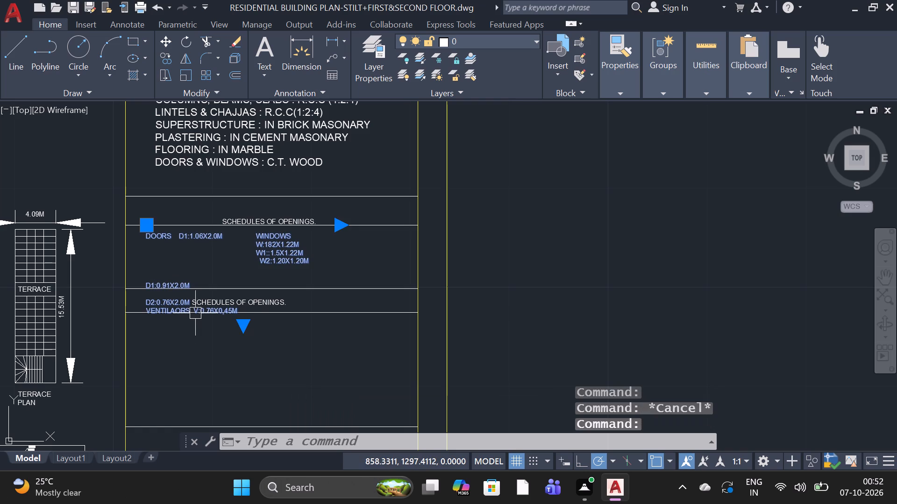
{"action": "key", "text": "Delete"}
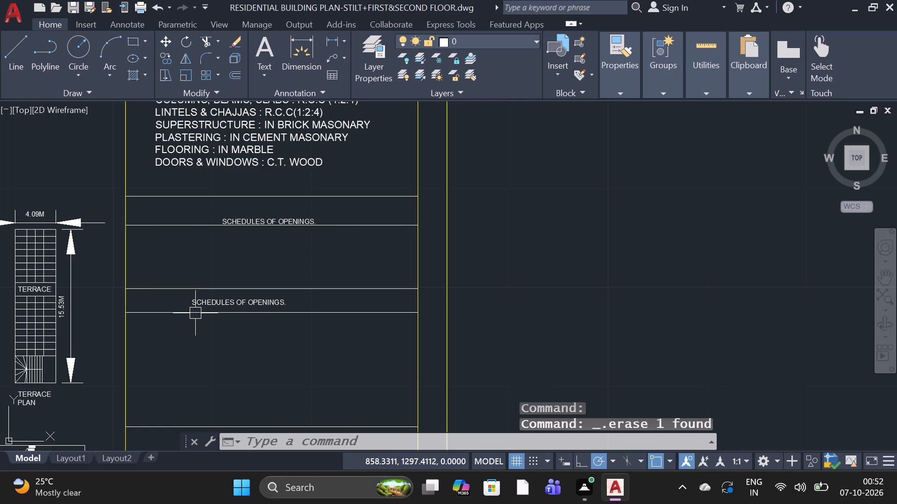
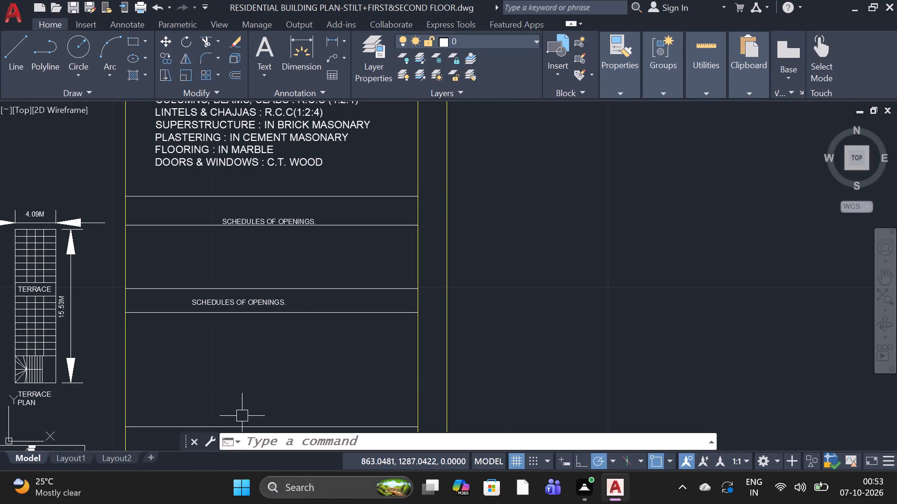
Switch from the drawing to WhatsApp by launching it from the installed apps.
{"action": "left_click", "coordinate": [248, 492]}
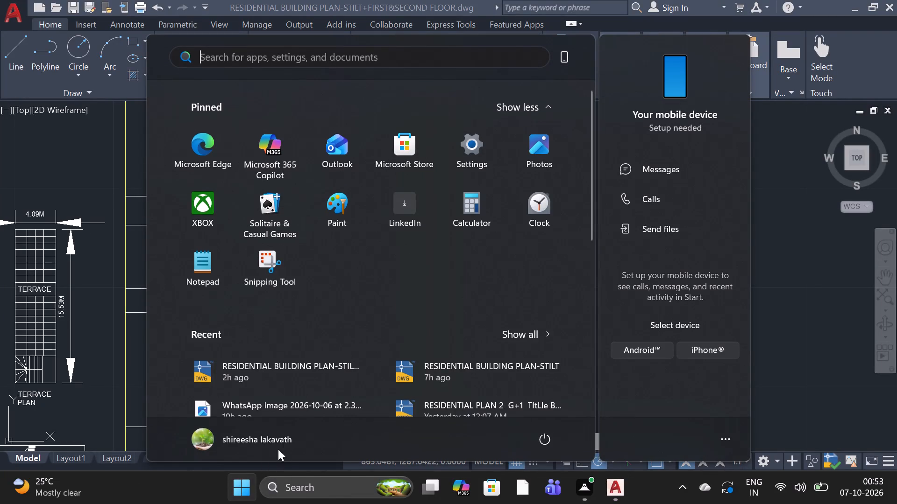
{"action": "scroll", "coordinate": [378, 311], "scroll_direction": "down", "scroll_amount": 5}
{"action": "left_click", "coordinate": [215, 307]}
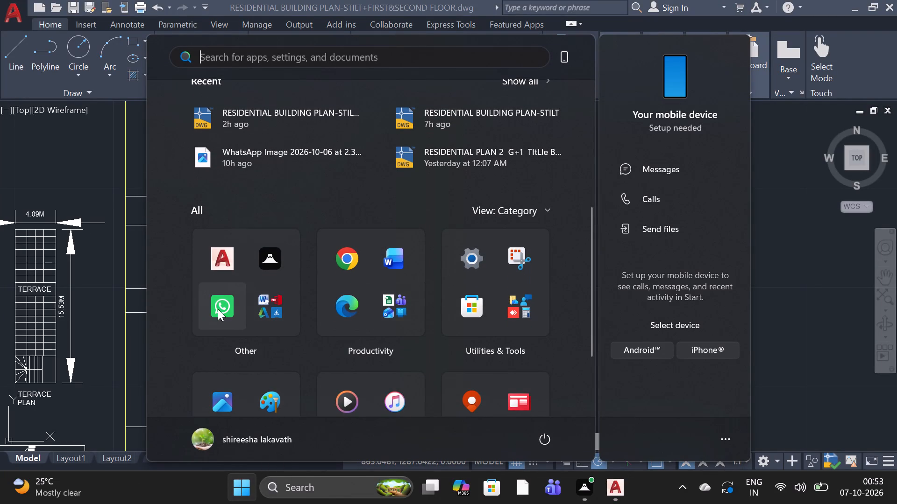
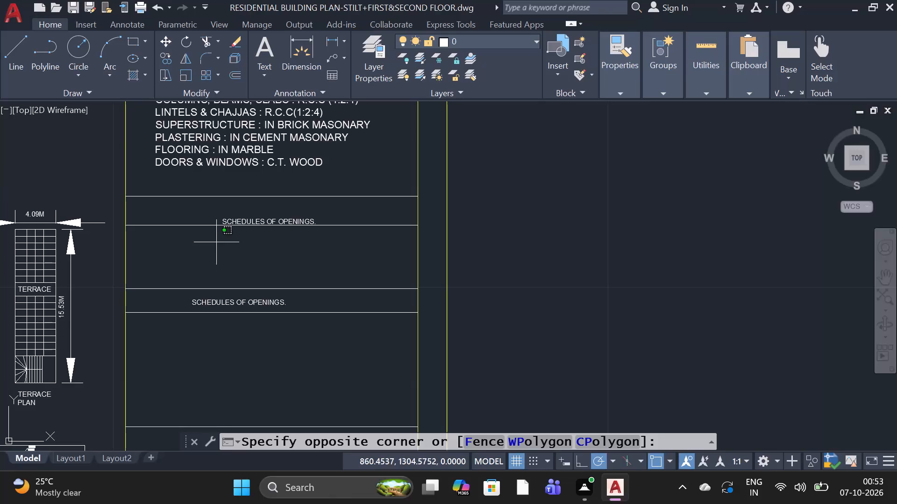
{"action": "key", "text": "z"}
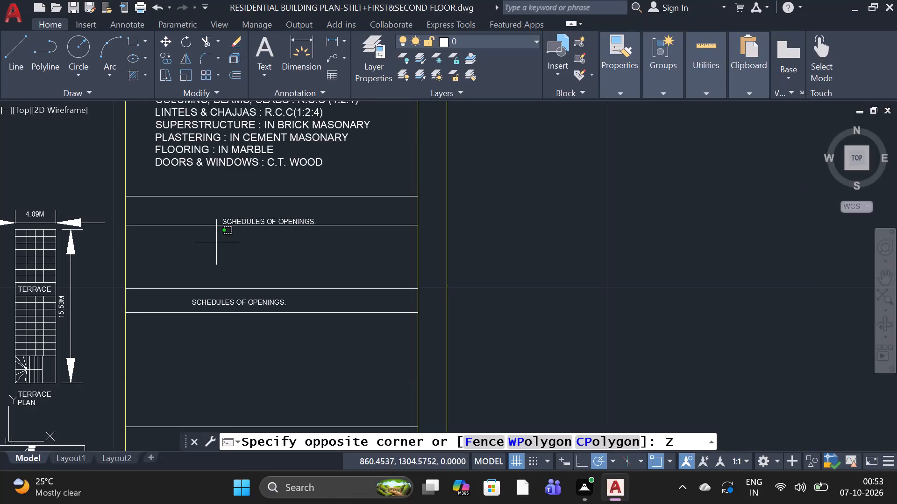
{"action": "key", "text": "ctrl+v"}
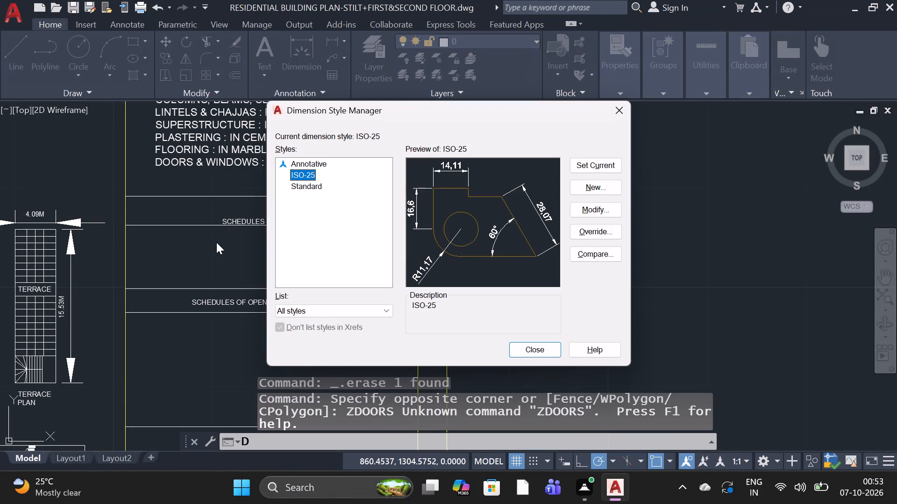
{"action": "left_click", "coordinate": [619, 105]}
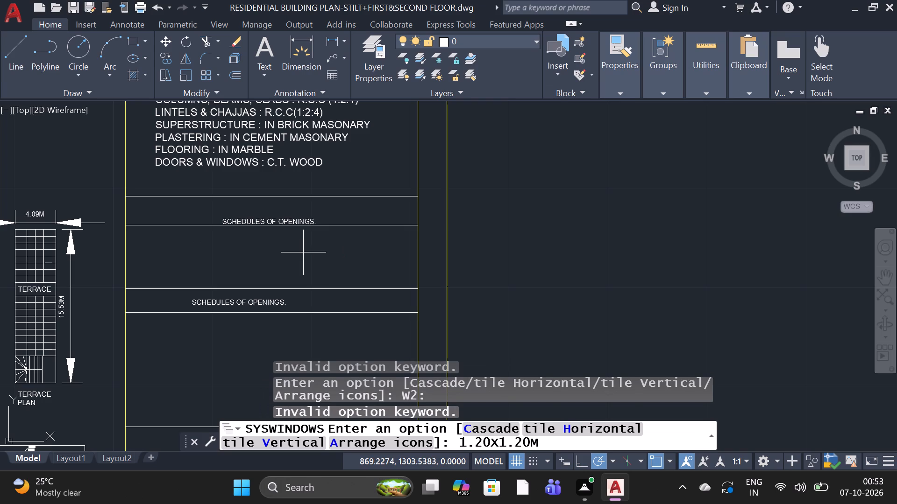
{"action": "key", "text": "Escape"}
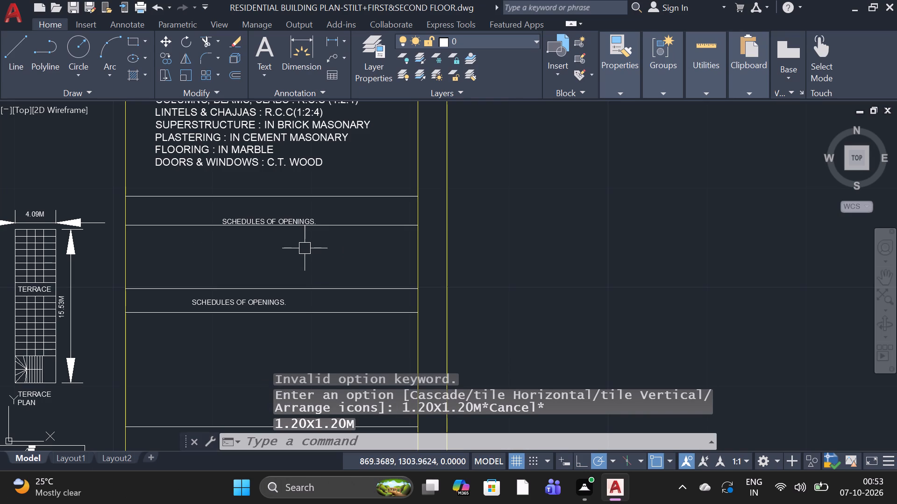
Paste the copied doors, windows and ventilators size list as text in the empty area beside the drawing sheet.
{"action": "left_click", "coordinate": [290, 252]}
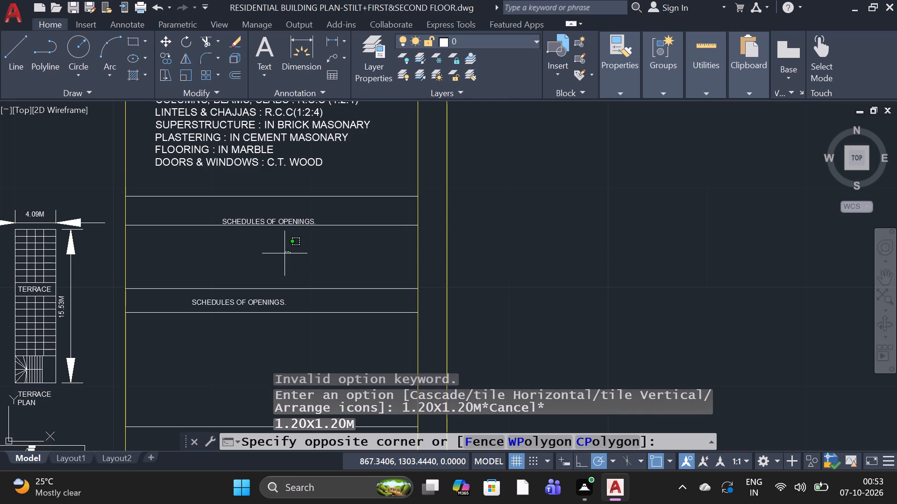
{"action": "key", "text": "ctrl+v"}
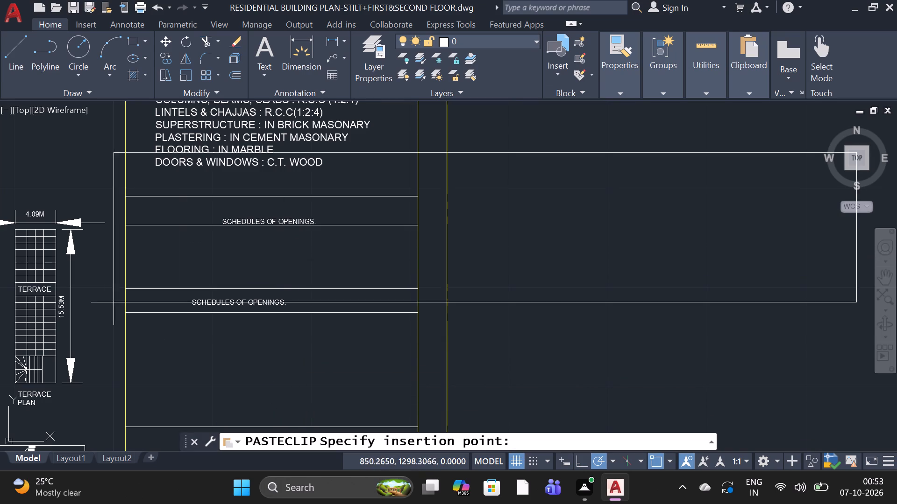
{"action": "scroll", "coordinate": [93, 332], "scroll_direction": "down", "scroll_amount": 2}
{"action": "left_click", "coordinate": [297, 344]}
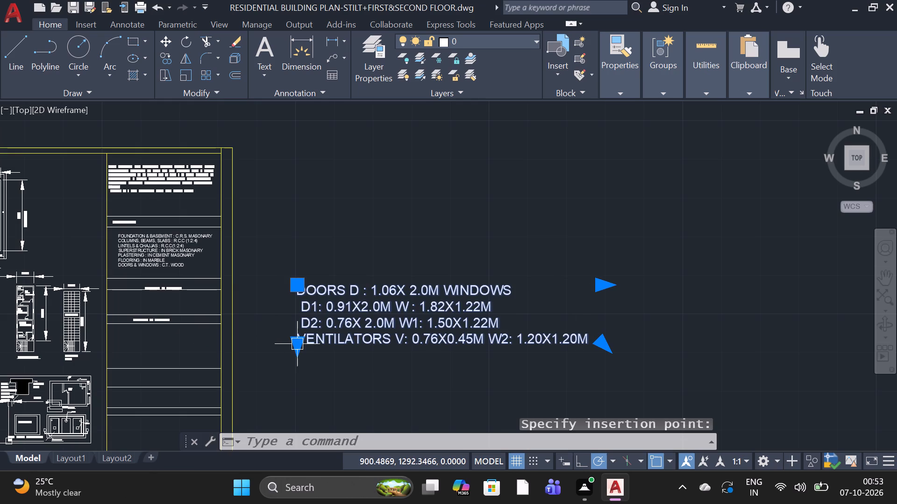
Scale the pasted doors, windows and ventilators text down to roughly one fifth of its size.
{"action": "right_click", "coordinate": [392, 330]}
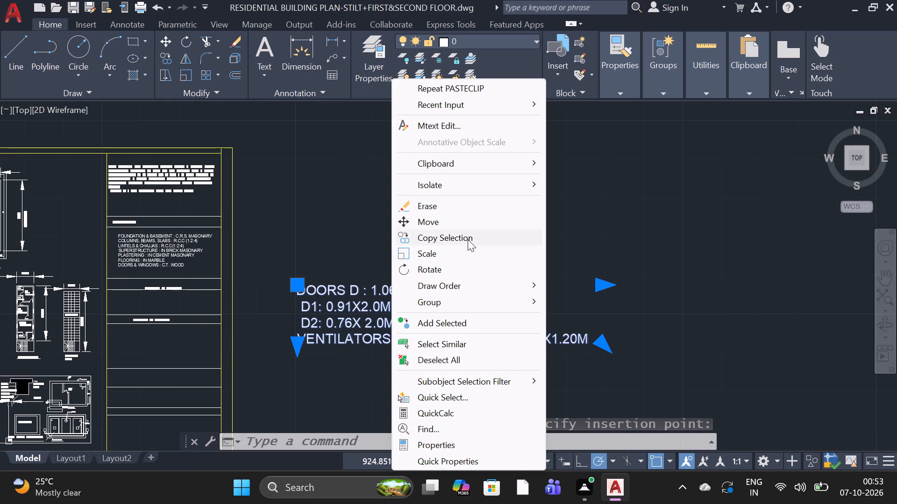
{"action": "left_click", "coordinate": [456, 253]}
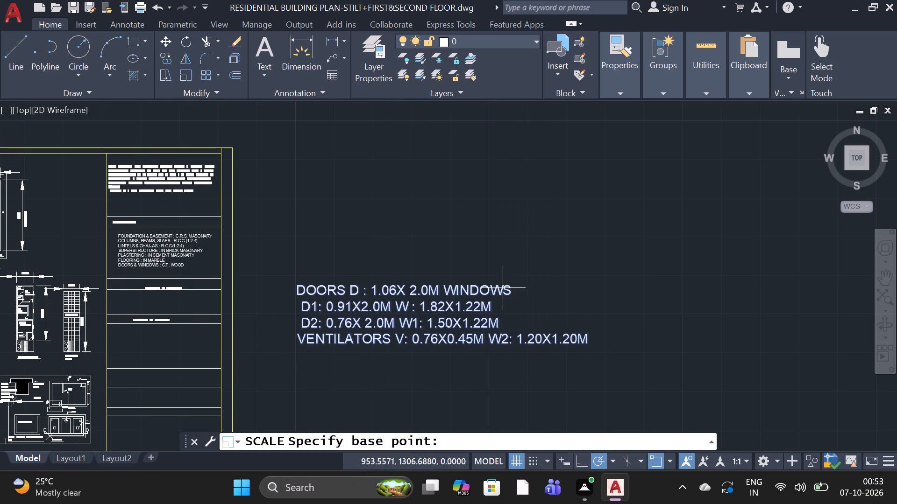
{"action": "left_click", "coordinate": [503, 287]}
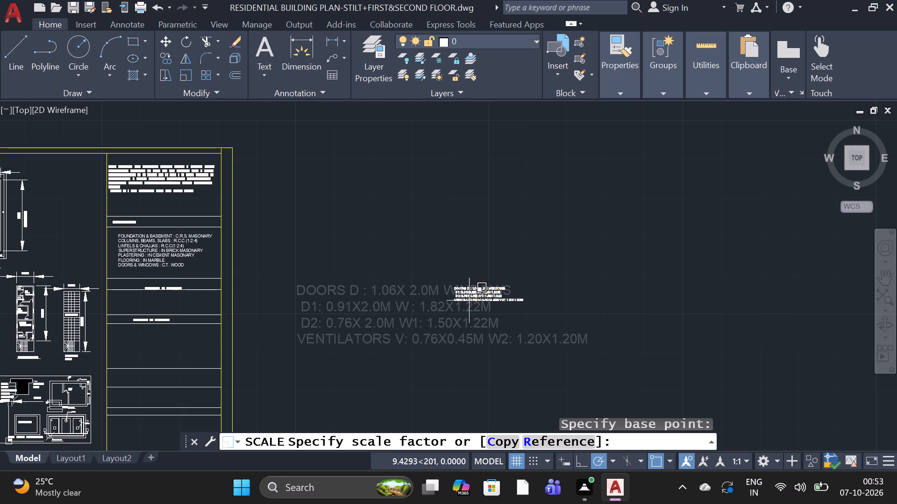
{"action": "left_click", "coordinate": [474, 295]}
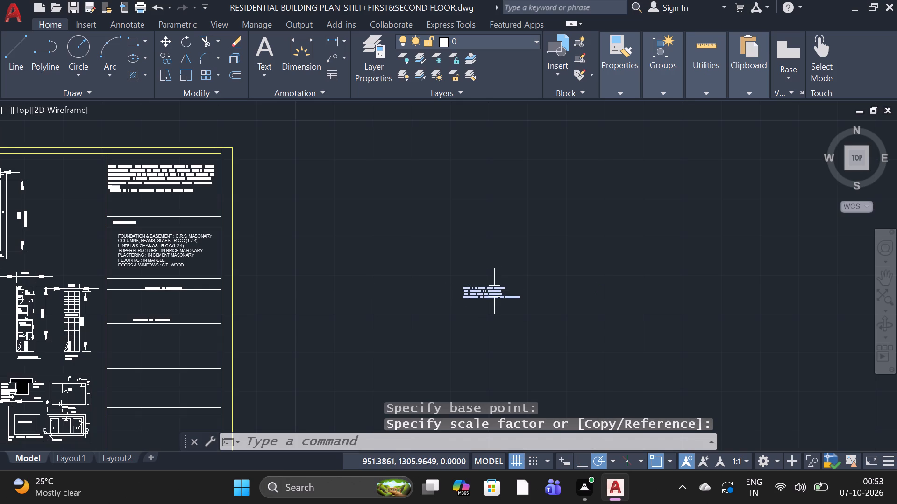
Move the doors, windows and ventilators text into the title block cell beneath the upper SCHEDULES OF OPENINGS heading.
{"action": "left_click", "coordinate": [494, 291]}
{"action": "scroll", "coordinate": [466, 288], "scroll_direction": "up", "scroll_amount": 3}
{"action": "left_click", "coordinate": [457, 287]}
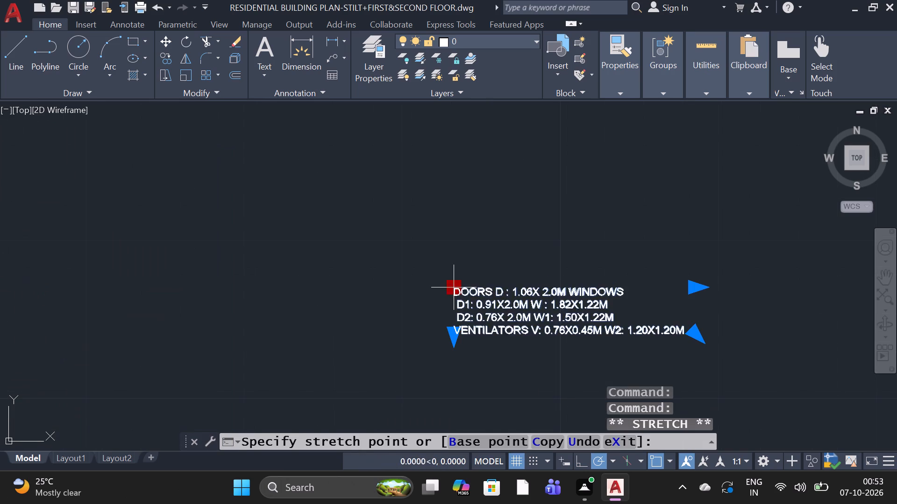
{"action": "scroll", "coordinate": [397, 279], "scroll_direction": "down", "scroll_amount": 3}
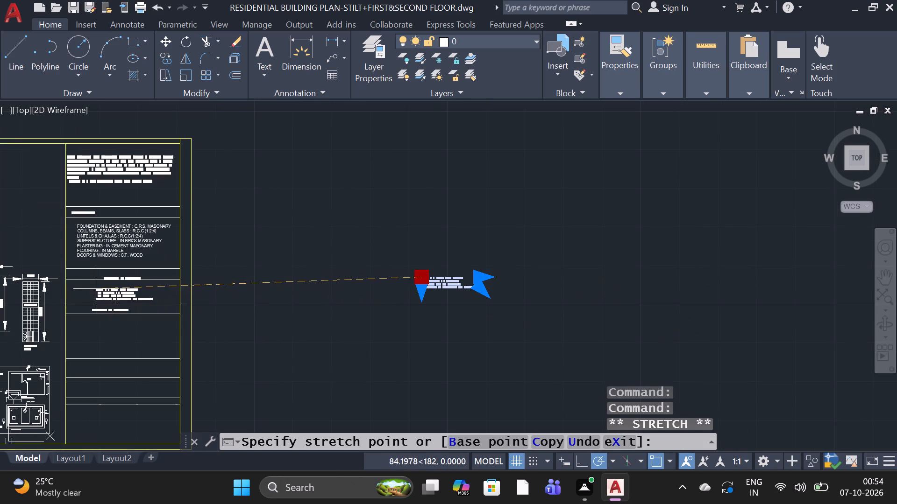
{"action": "scroll", "coordinate": [96, 288], "scroll_direction": "up", "scroll_amount": 3}
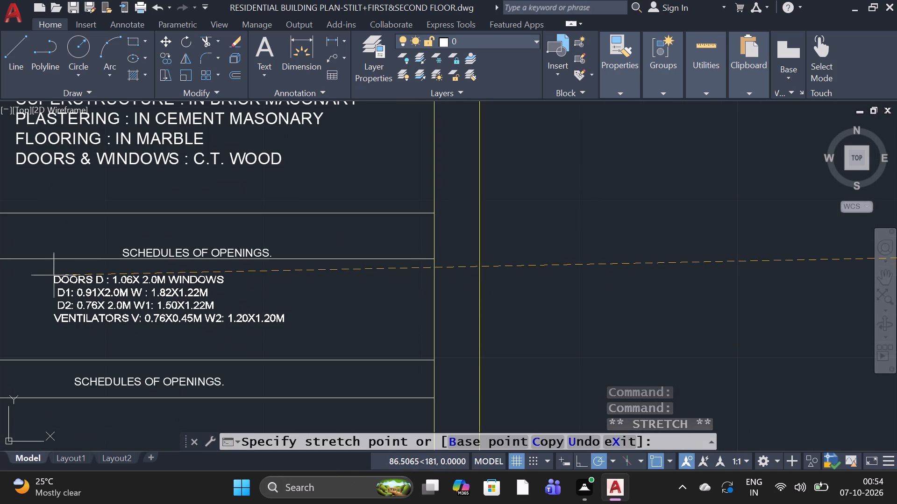
{"action": "left_click", "coordinate": [45, 276]}
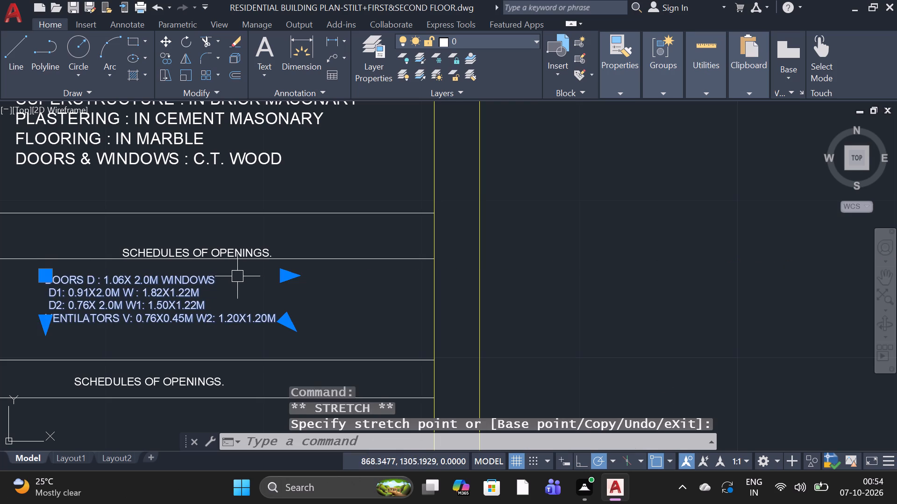
{"action": "key", "text": "Escape"}
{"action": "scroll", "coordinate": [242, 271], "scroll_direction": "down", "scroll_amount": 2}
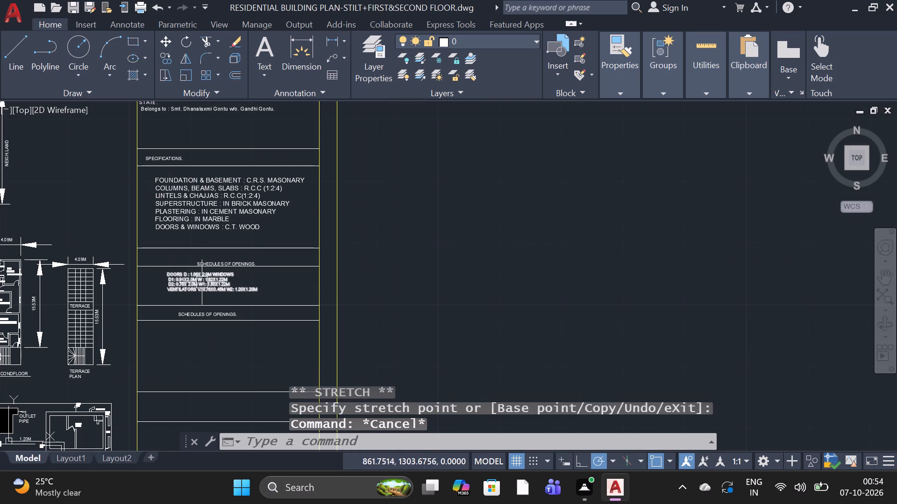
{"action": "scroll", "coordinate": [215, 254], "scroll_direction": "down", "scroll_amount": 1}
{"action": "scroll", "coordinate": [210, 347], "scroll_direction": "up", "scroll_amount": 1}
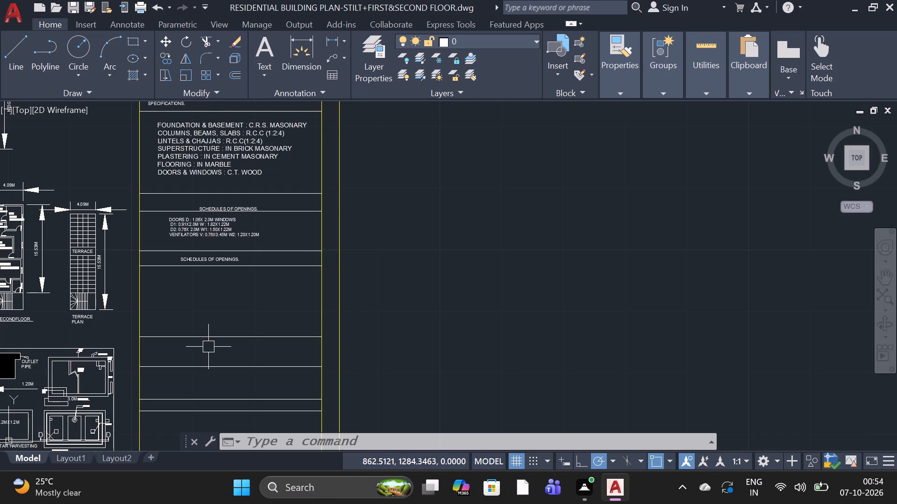
Switch from the drawing to WhatsApp by launching it from the installed apps.
{"action": "left_click", "coordinate": [238, 494]}
{"action": "scroll", "coordinate": [361, 338], "scroll_direction": "down", "scroll_amount": 5}
{"action": "left_click", "coordinate": [216, 303]}
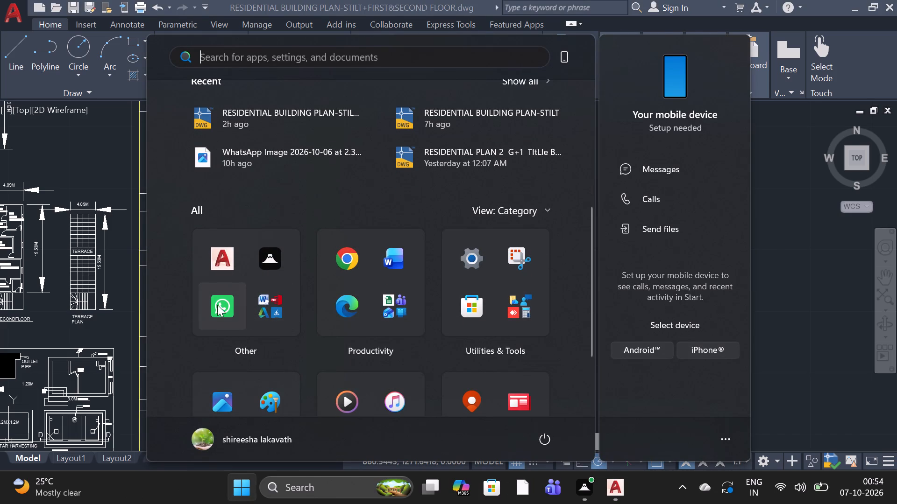
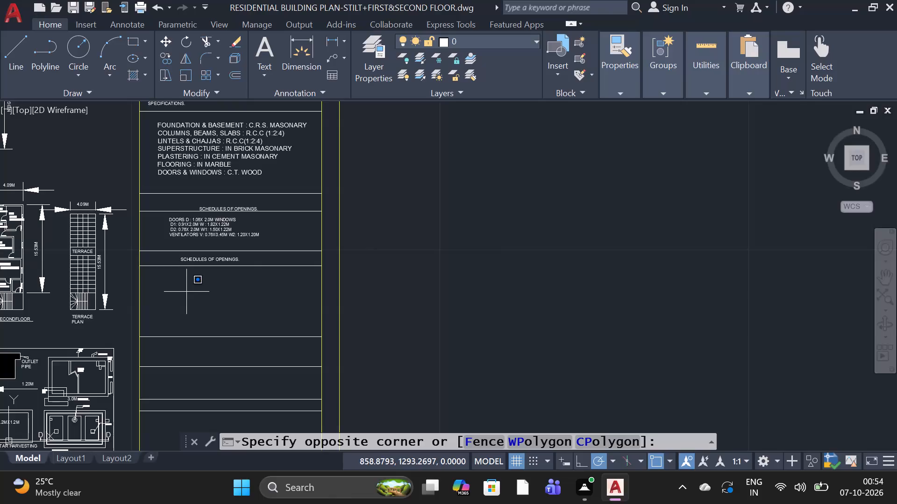
Paste the copied plot and floor area list into the empty cell beneath the lower SCHEDULES OF OPENINGS heading.
{"action": "key", "text": "ctrl+v"}
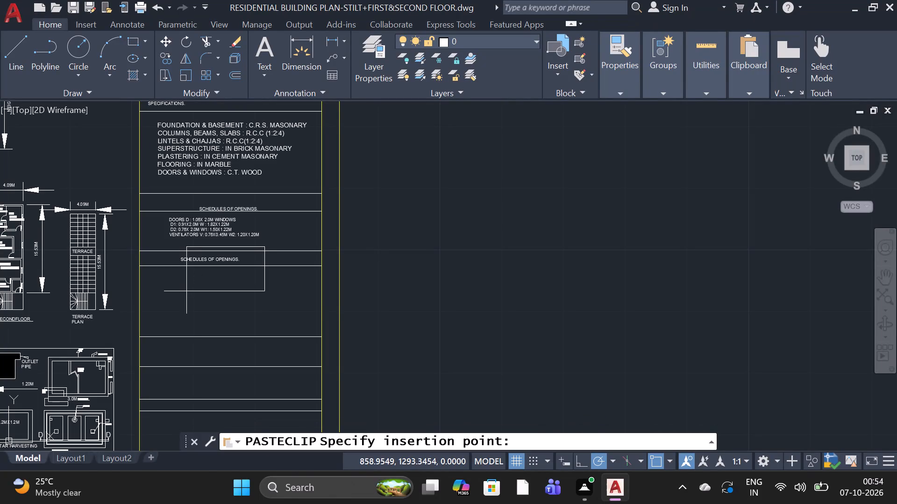
{"action": "left_click", "coordinate": [185, 323]}
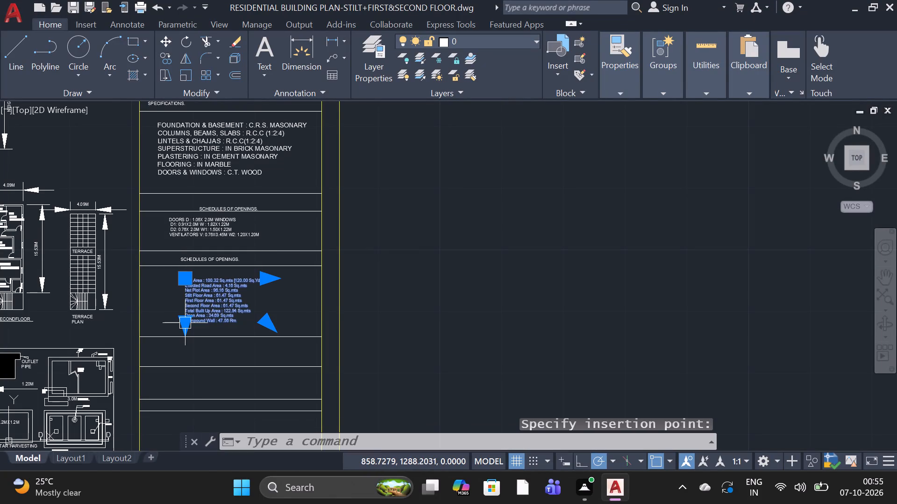
{"action": "key", "text": "Escape"}
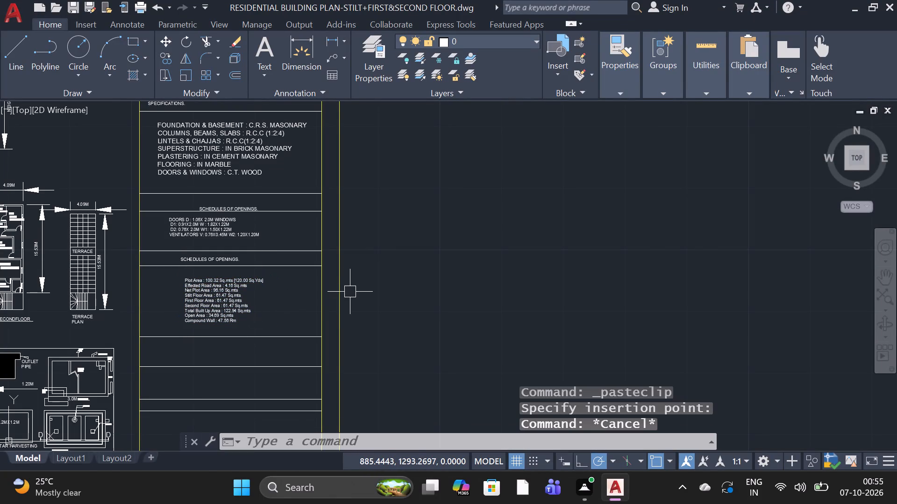
Scale the pasted area list up to about 1.4 times its size so it fills its title block cell.
{"action": "left_click", "coordinate": [220, 308]}
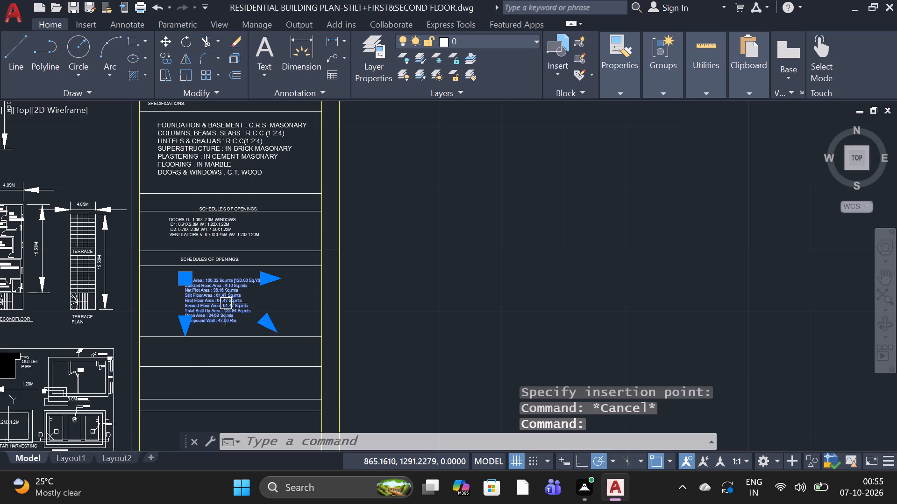
{"action": "right_click", "coordinate": [226, 303]}
{"action": "left_click", "coordinate": [266, 253]}
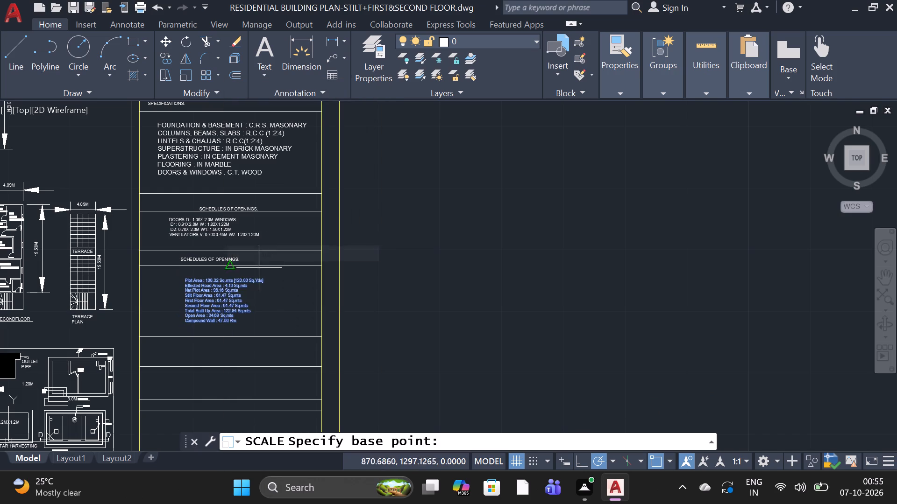
{"action": "left_click", "coordinate": [222, 296]}
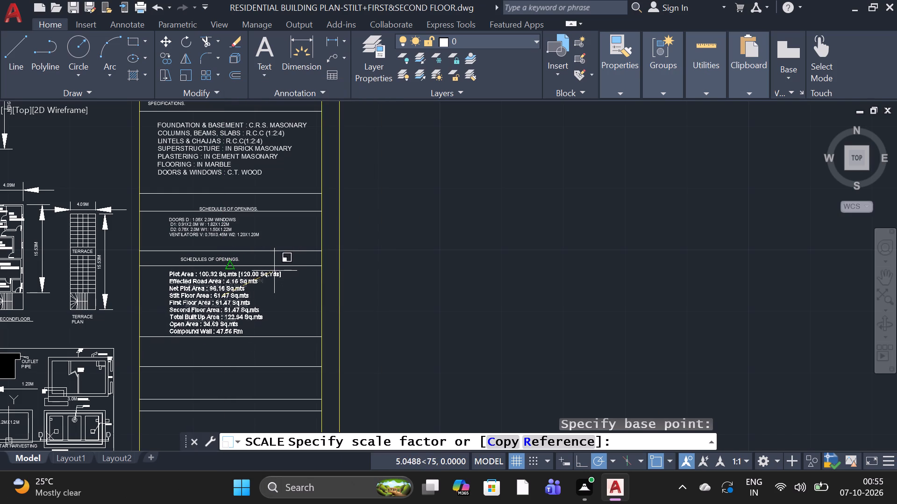
{"action": "left_click", "coordinate": [275, 271]}
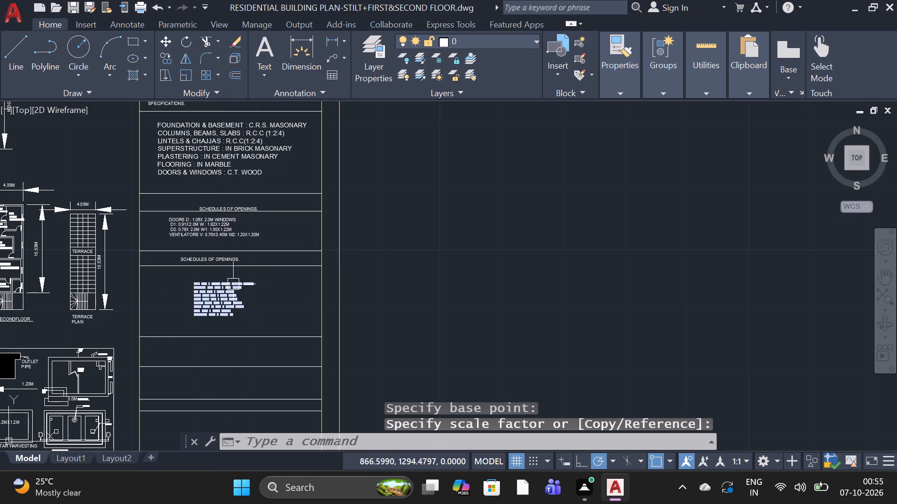
{"action": "left_click", "coordinate": [224, 285]}
{"action": "right_click", "coordinate": [221, 284]}
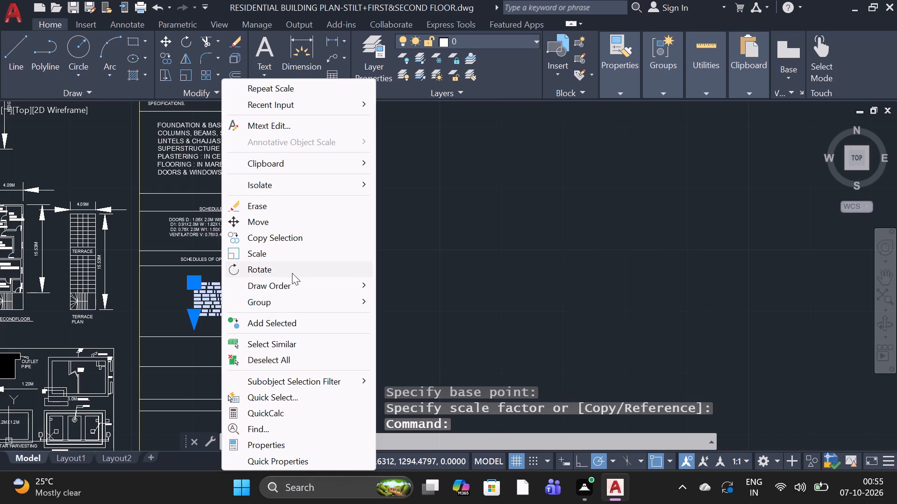
{"action": "left_click", "coordinate": [292, 256]}
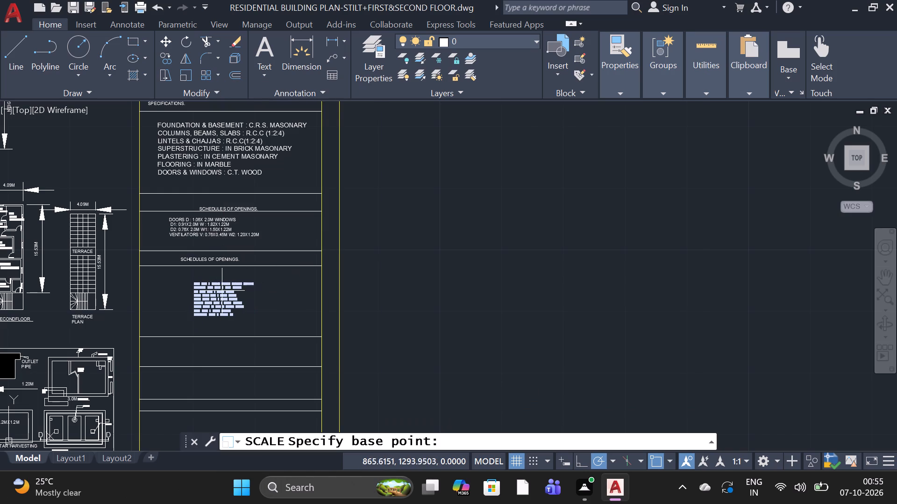
{"action": "left_click", "coordinate": [218, 298]}
{"action": "scroll", "coordinate": [220, 293], "scroll_direction": "up", "scroll_amount": 3}
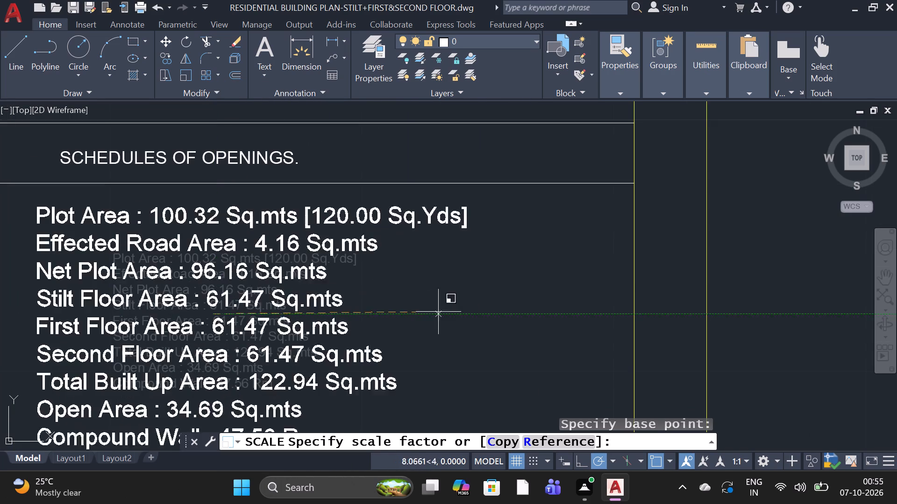
{"action": "left_click", "coordinate": [448, 329]}
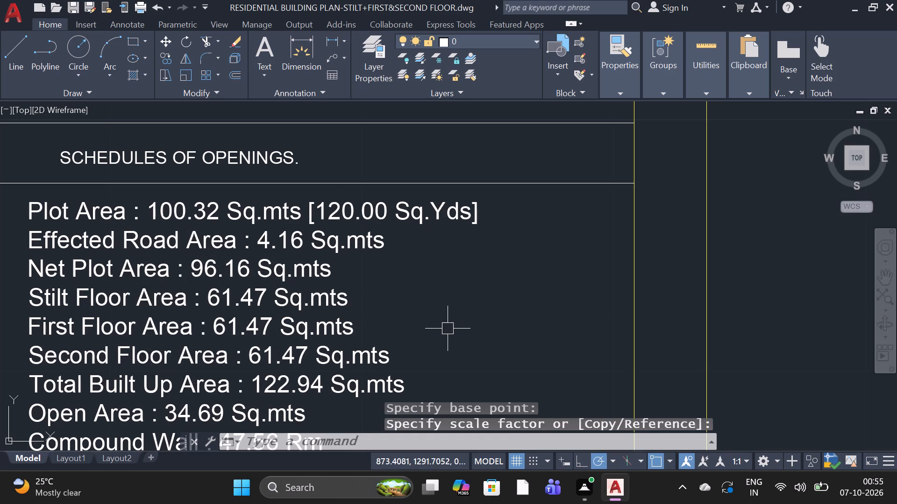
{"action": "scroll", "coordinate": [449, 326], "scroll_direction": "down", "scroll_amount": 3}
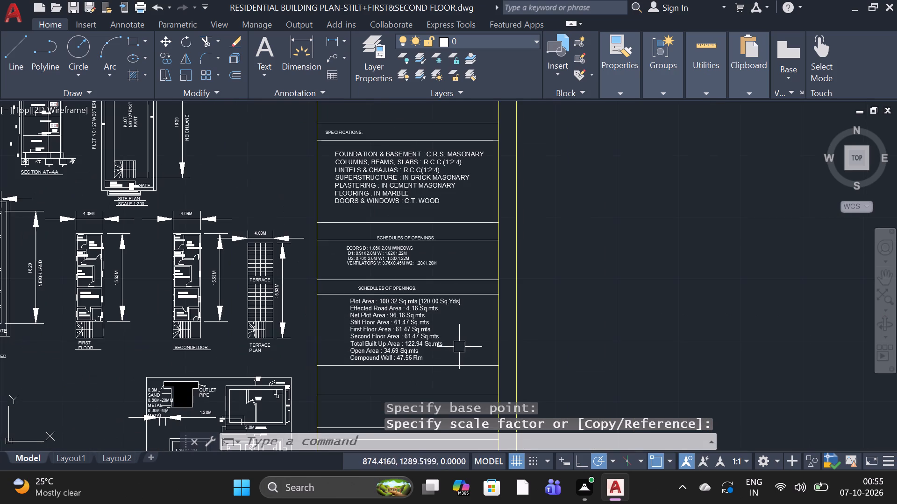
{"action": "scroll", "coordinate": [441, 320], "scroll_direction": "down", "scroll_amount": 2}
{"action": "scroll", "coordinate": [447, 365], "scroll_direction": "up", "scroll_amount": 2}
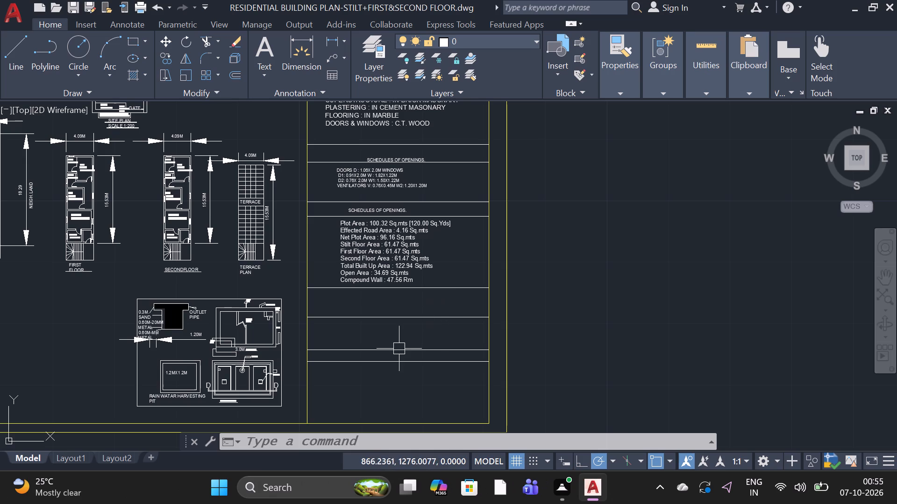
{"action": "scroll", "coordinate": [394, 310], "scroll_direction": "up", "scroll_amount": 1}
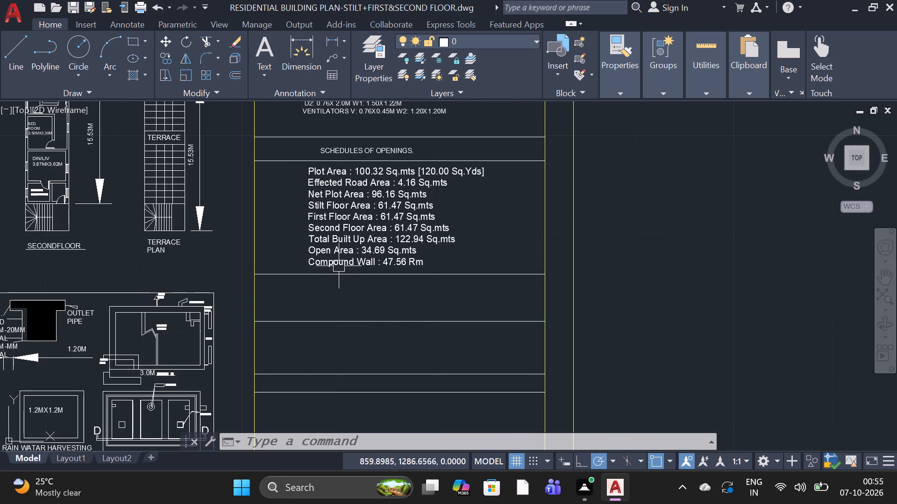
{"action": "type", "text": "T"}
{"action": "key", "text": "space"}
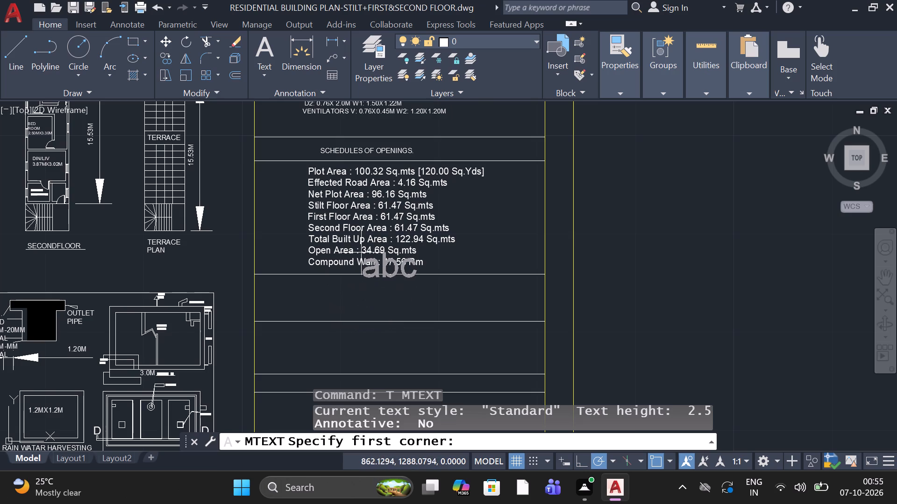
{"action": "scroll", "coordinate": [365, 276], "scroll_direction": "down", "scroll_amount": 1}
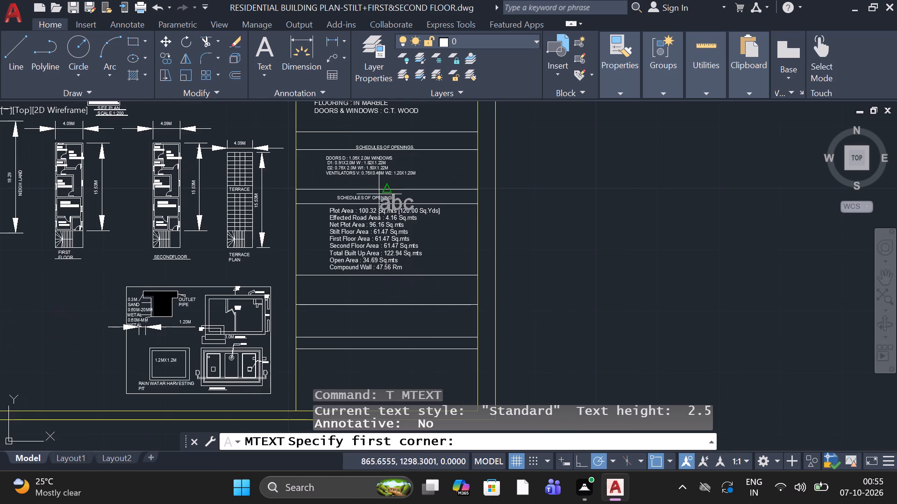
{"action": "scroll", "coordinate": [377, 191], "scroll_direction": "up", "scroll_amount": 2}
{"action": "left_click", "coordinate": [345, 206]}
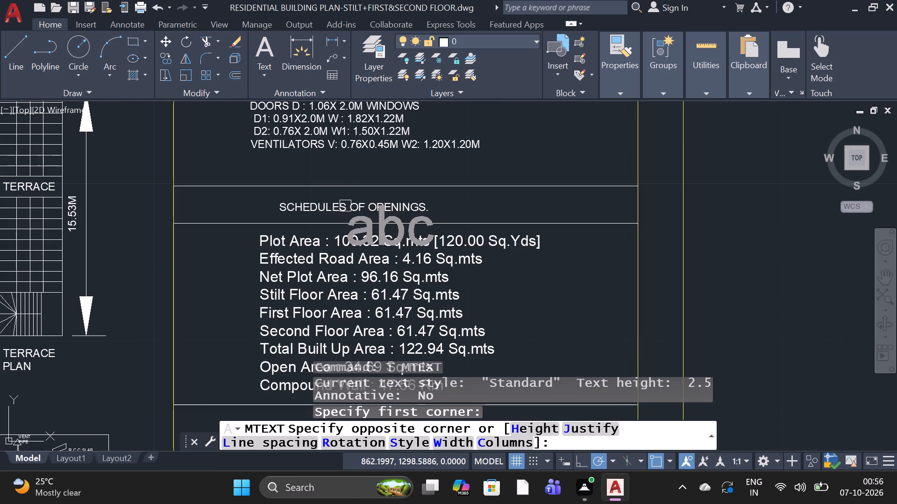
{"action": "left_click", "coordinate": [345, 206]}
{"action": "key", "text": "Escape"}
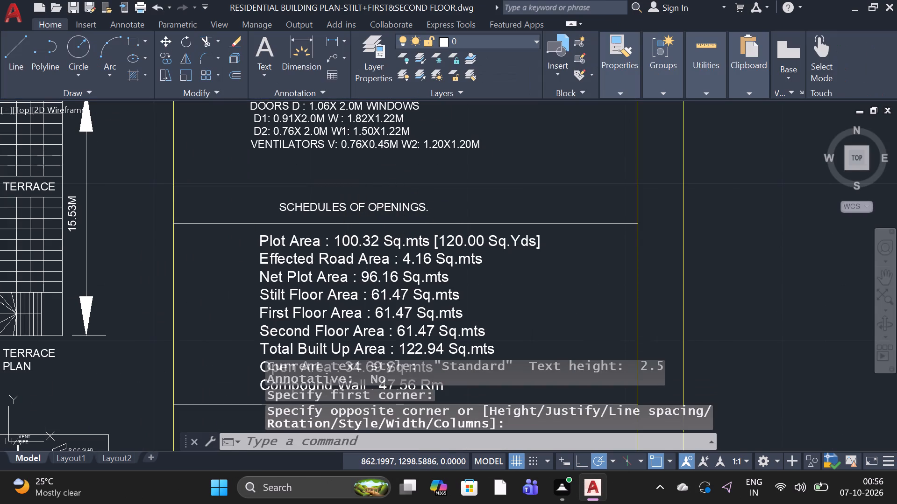
Replace the lower SCHEDULES OF OPENINGS heading text above the area list with AREA STATEMENTS.
{"action": "left_click", "coordinate": [404, 206]}
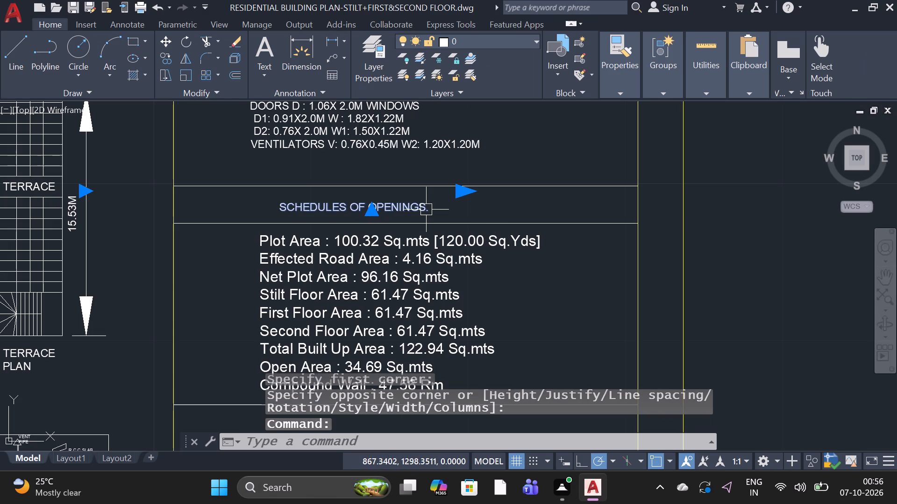
{"action": "left_click", "coordinate": [426, 210]}
{"action": "double_click", "coordinate": [434, 203]}
{"action": "left_click", "coordinate": [434, 205]}
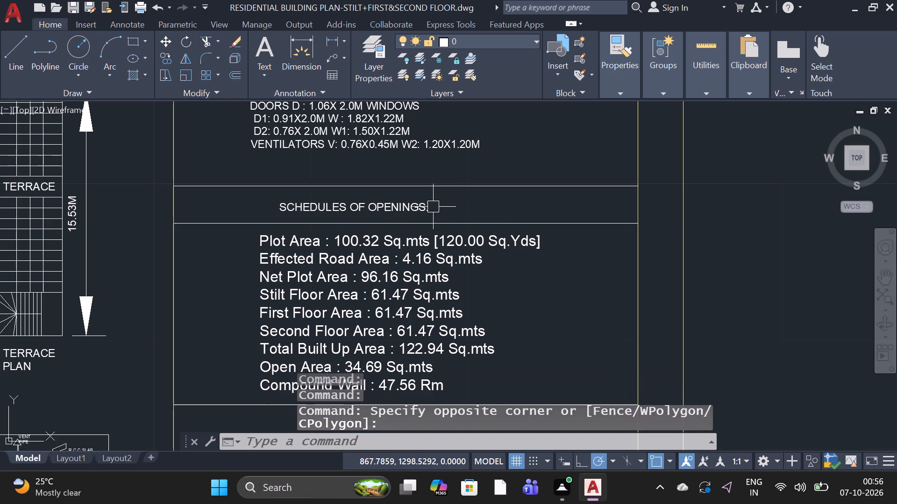
{"action": "left_click", "coordinate": [433, 209]}
{"action": "double_click", "coordinate": [433, 208]}
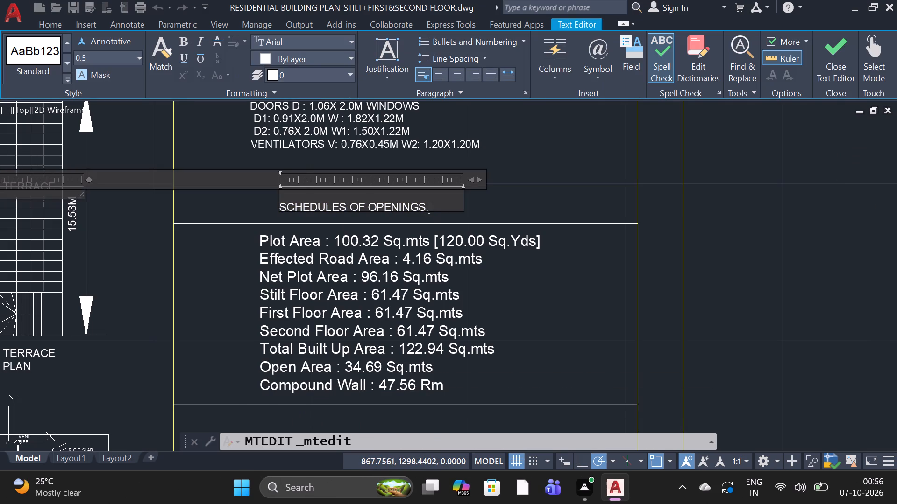
{"action": "key", "text": "BackSpace"}
{"action": "key", "text": "BackSpace"}
{"action": "key", "text": "BackSpace"}
{"action": "key", "text": "BackSpace"}
{"action": "key", "text": "BackSpace"}
{"action": "key", "text": "BackSpace"}
{"action": "key", "text": "BackSpace"}
{"action": "key", "text": "BackSpace"}
{"action": "key", "text": "BackSpace"}
{"action": "key", "text": "BackSpace"}
{"action": "key", "text": "BackSpace"}
{"action": "key", "text": "BackSpace"}
{"action": "key", "text": "BackSpace"}
{"action": "key", "text": "BackSpace"}
{"action": "key", "text": "BackSpace"}
{"action": "key", "text": "BackSpace"}
{"action": "key", "text": "BackSpace"}
{"action": "key", "text": "BackSpace"}
{"action": "key", "text": "BackSpace"}
{"action": "key", "text": "BackSpace"}
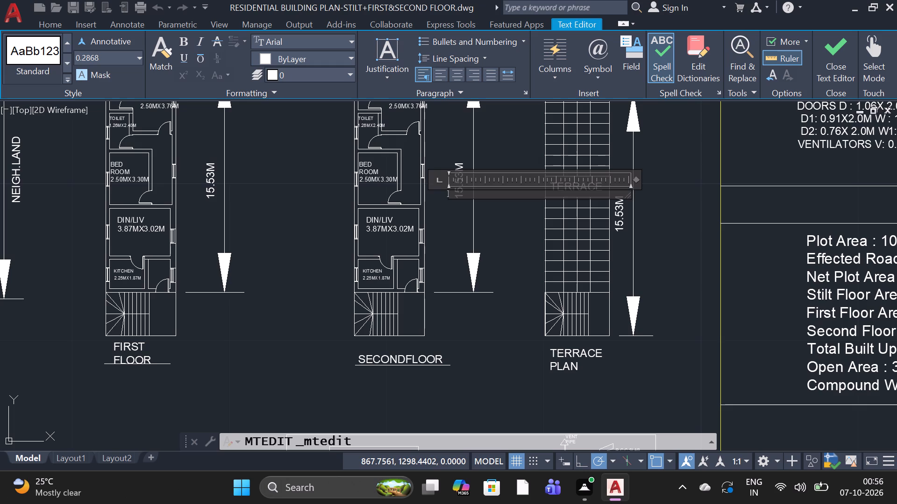
{"action": "type", "text": "ARE"}
{"action": "key", "text": "a"}
{"action": "key", "text": "space"}
{"action": "type", "text": "ST"}
{"action": "type", "text": "AT"}
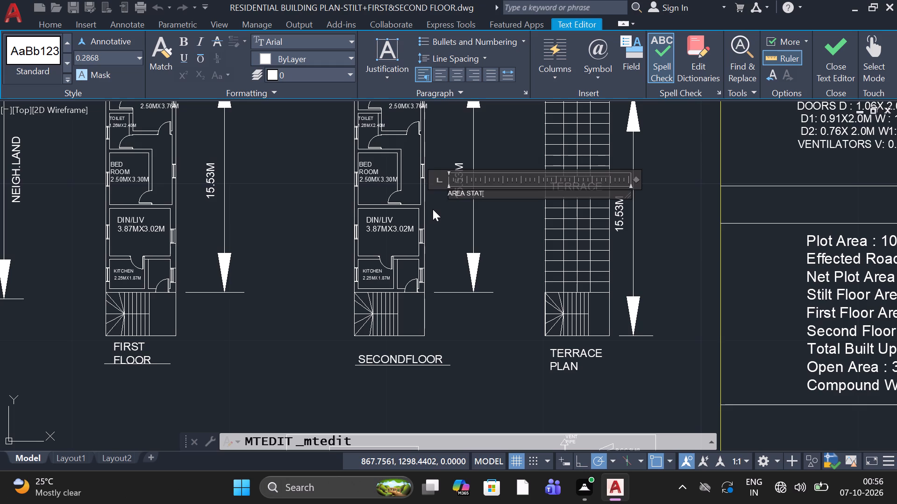
{"action": "key", "text": "e"}
{"action": "type", "text": "ME"}
{"action": "type", "text": "NTS"}
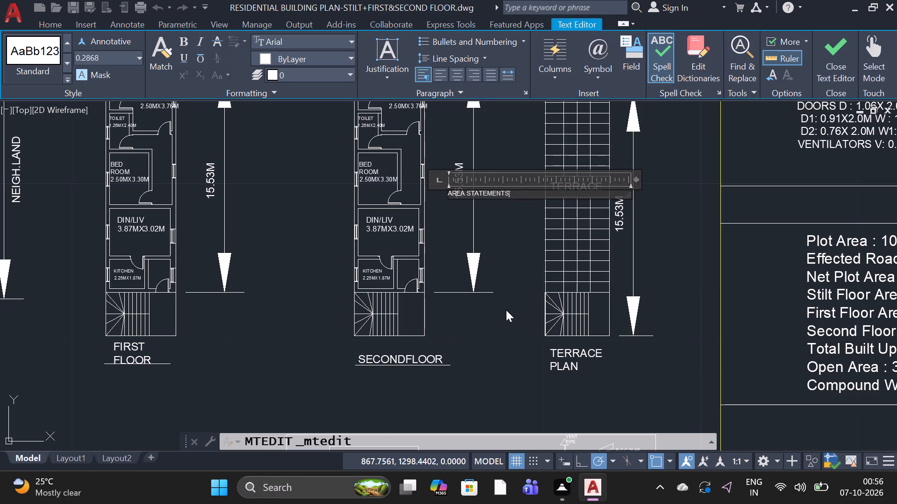
{"action": "left_click", "coordinate": [506, 280]}
Move the AREA STATEMENTS heading from beside the second floor plan into the title block row above the area list.
{"action": "scroll", "coordinate": [503, 284], "scroll_direction": "down", "scroll_amount": 2}
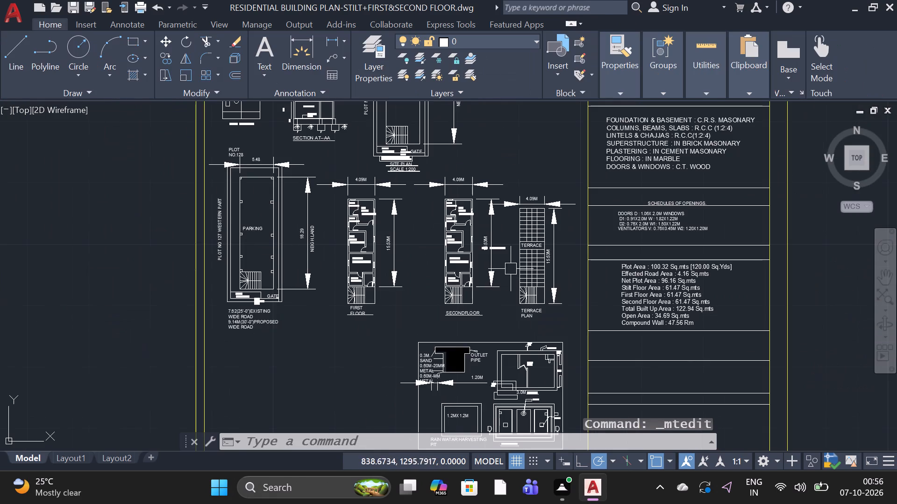
{"action": "scroll", "coordinate": [514, 264], "scroll_direction": "up", "scroll_amount": 1}
{"action": "scroll", "coordinate": [516, 248], "scroll_direction": "down", "scroll_amount": 2}
{"action": "scroll", "coordinate": [501, 241], "scroll_direction": "up", "scroll_amount": 4}
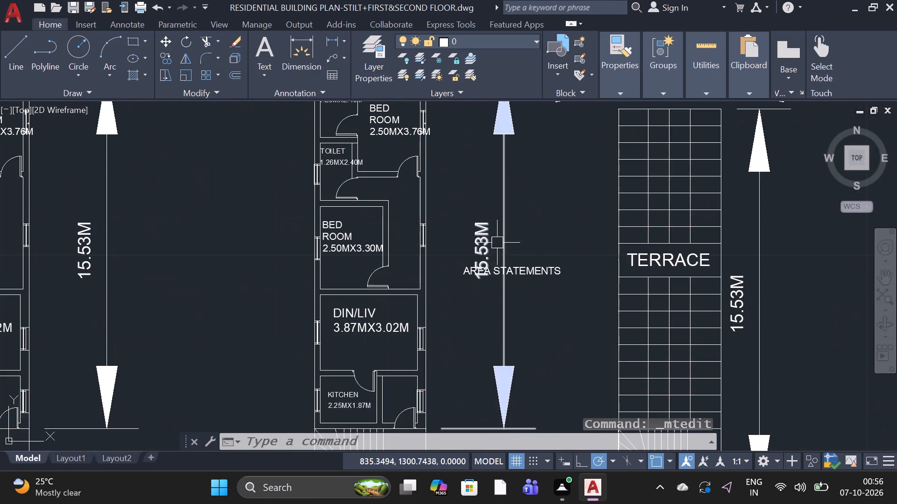
{"action": "scroll", "coordinate": [494, 271], "scroll_direction": "up", "scroll_amount": 1}
{"action": "left_click", "coordinate": [552, 275]}
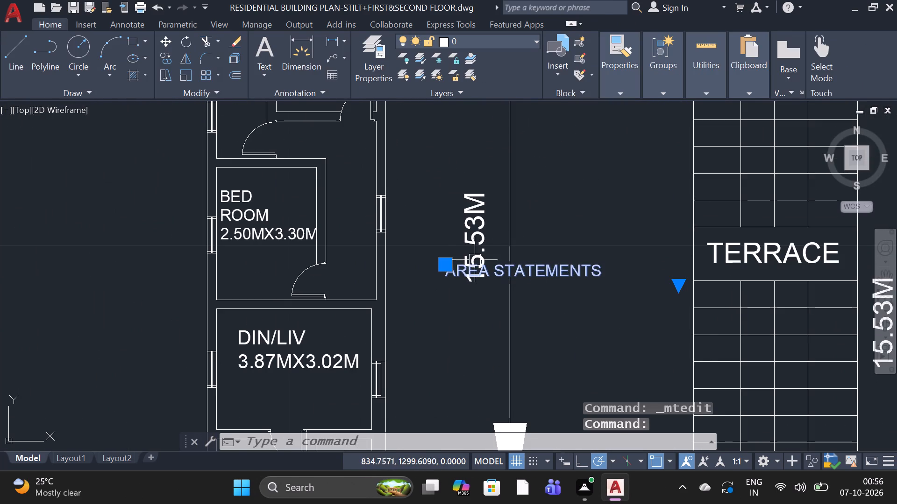
{"action": "left_click", "coordinate": [447, 266]}
{"action": "scroll", "coordinate": [470, 275], "scroll_direction": "down", "scroll_amount": 3}
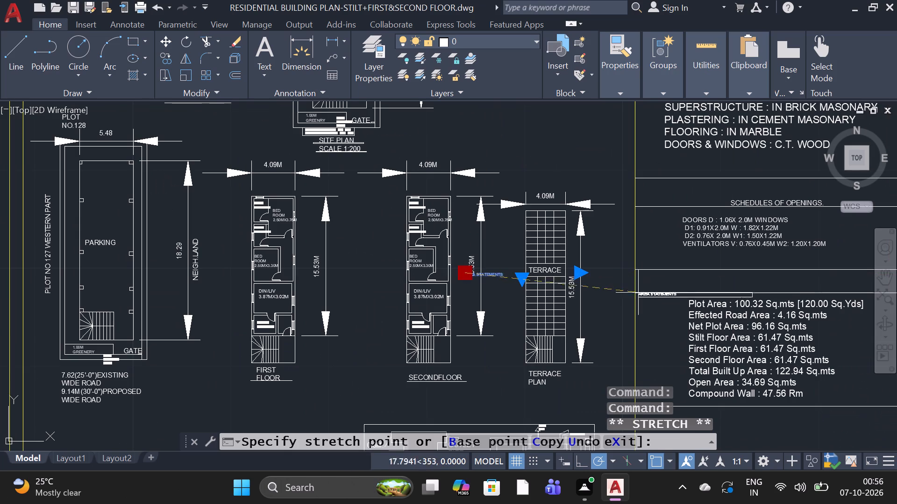
{"action": "left_click", "coordinate": [741, 283]}
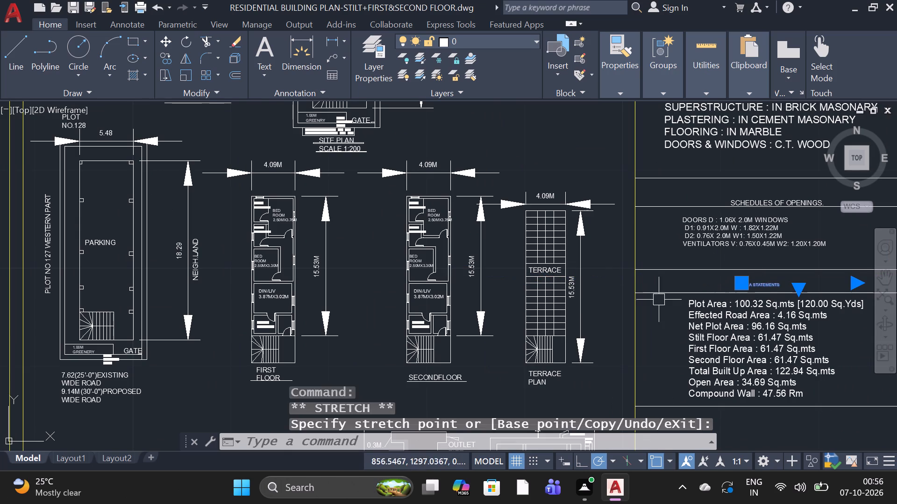
{"action": "key", "text": "Escape"}
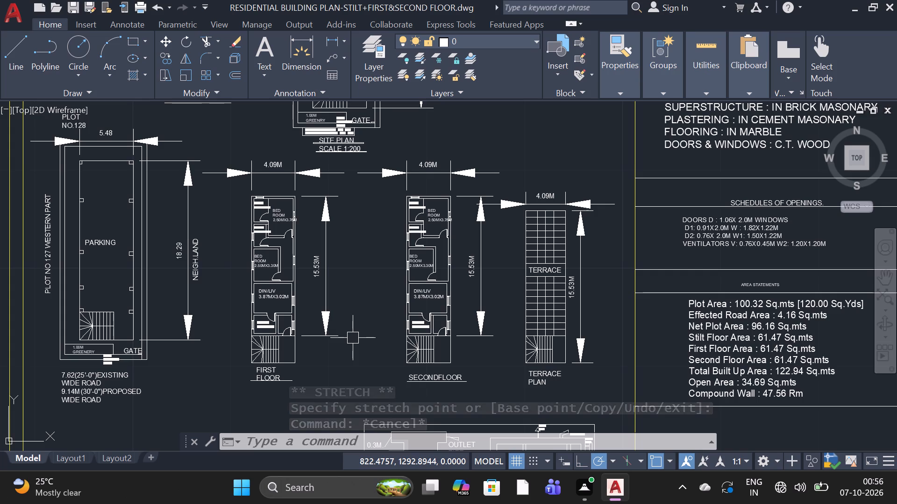
{"action": "scroll", "coordinate": [777, 294], "scroll_direction": "up", "scroll_amount": 2}
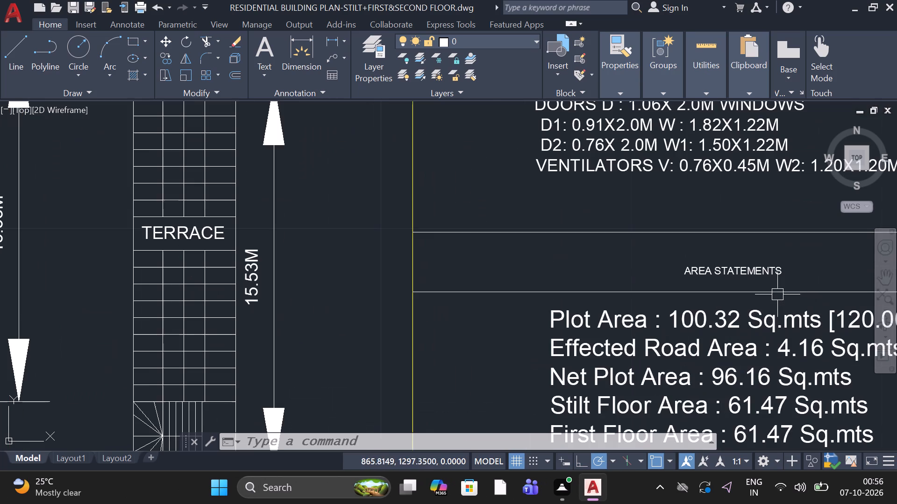
Scale the AREA STATEMENTS heading up to nearly twice its size so it matches the SCHEDULES OF OPENINGS heading's height.
{"action": "scroll", "coordinate": [743, 288], "scroll_direction": "up", "scroll_amount": 3}
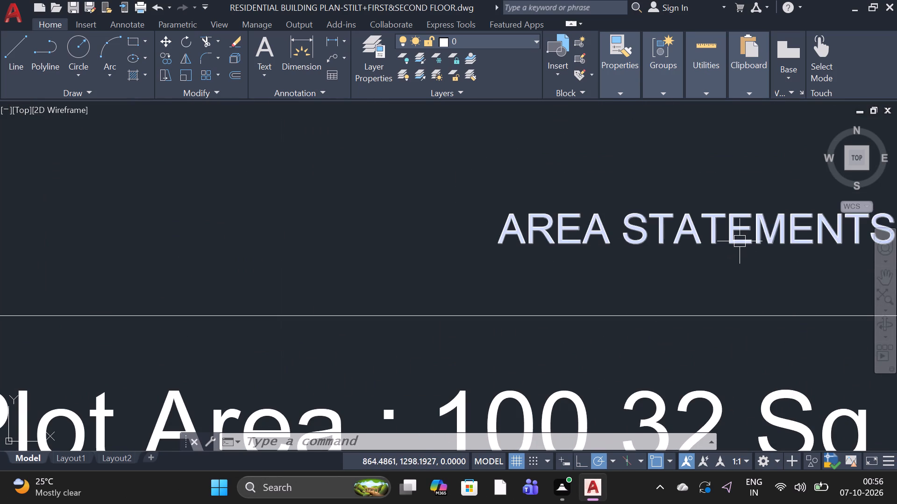
{"action": "left_click", "coordinate": [738, 235]}
{"action": "right_click", "coordinate": [738, 235]}
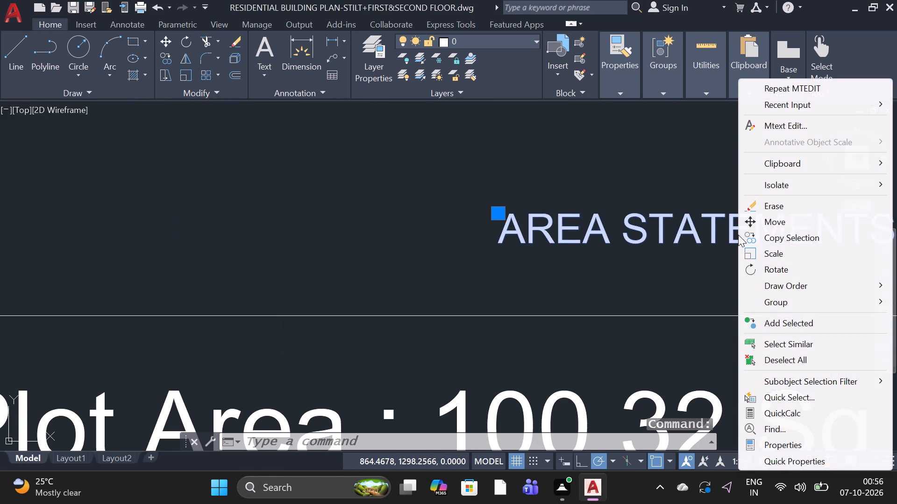
{"action": "left_click", "coordinate": [765, 252]}
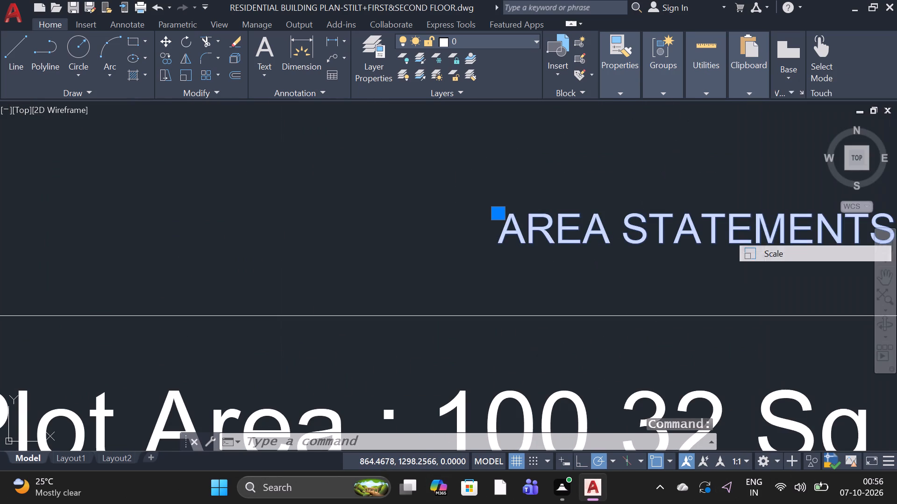
{"action": "left_click", "coordinate": [736, 238]}
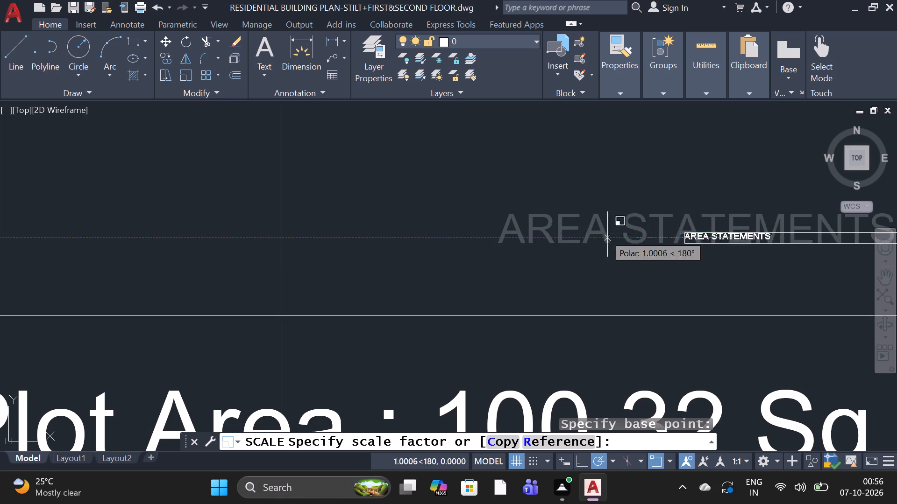
{"action": "left_click", "coordinate": [0, 260]}
{"action": "scroll", "coordinate": [302, 340], "scroll_direction": "down", "scroll_amount": 2}
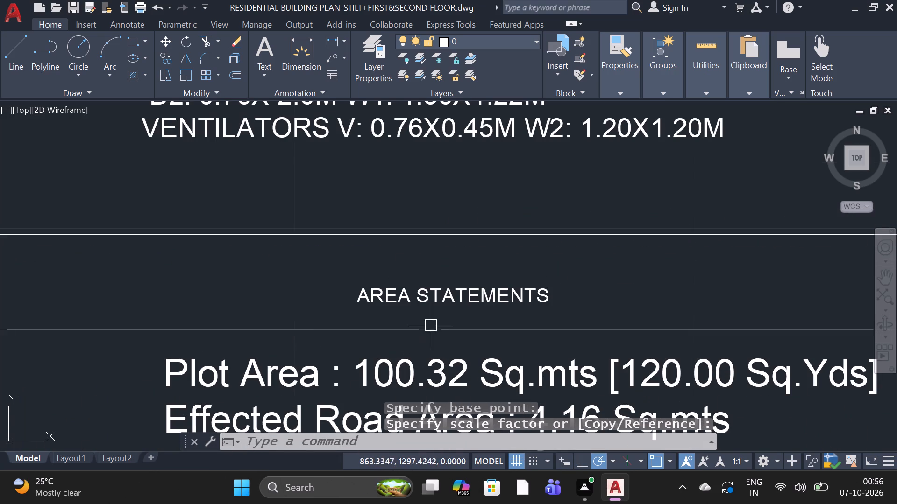
{"action": "left_click", "coordinate": [442, 298]}
{"action": "right_click", "coordinate": [442, 299]}
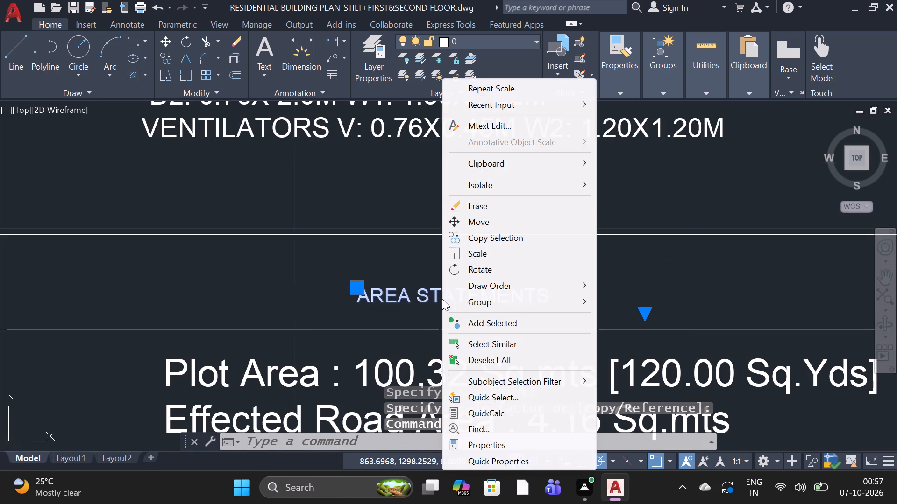
{"action": "left_click", "coordinate": [484, 255]}
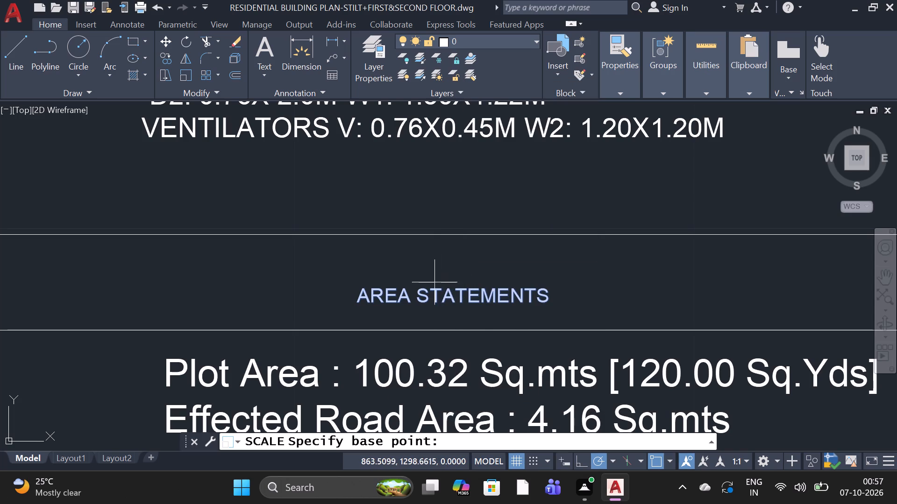
{"action": "left_click", "coordinate": [433, 291]}
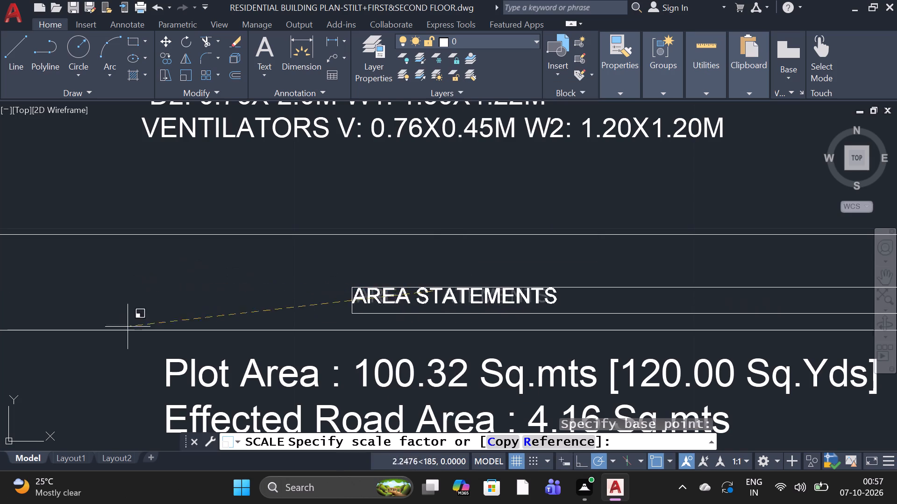
{"action": "left_click", "coordinate": [0, 258]}
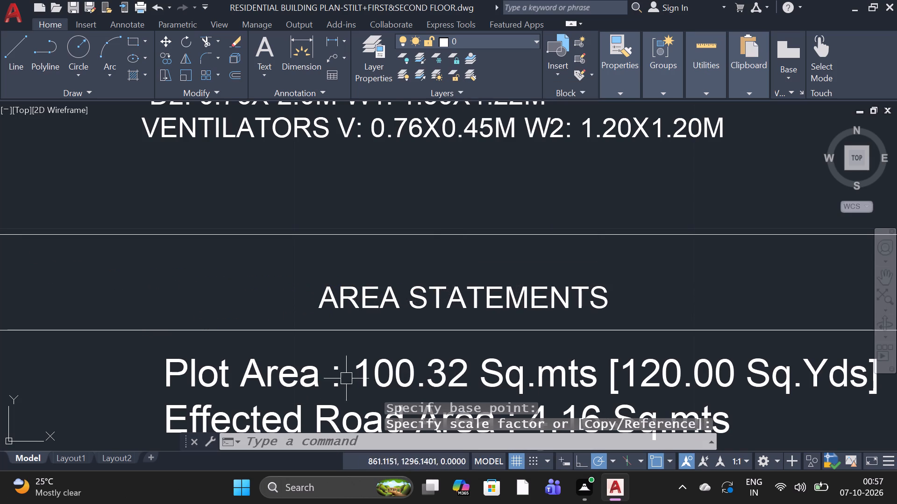
Reposition the enlarged AREA STATEMENTS heading so it sits vertically centred in its row, between the two lines above the area list.
{"action": "left_click", "coordinate": [415, 309]}
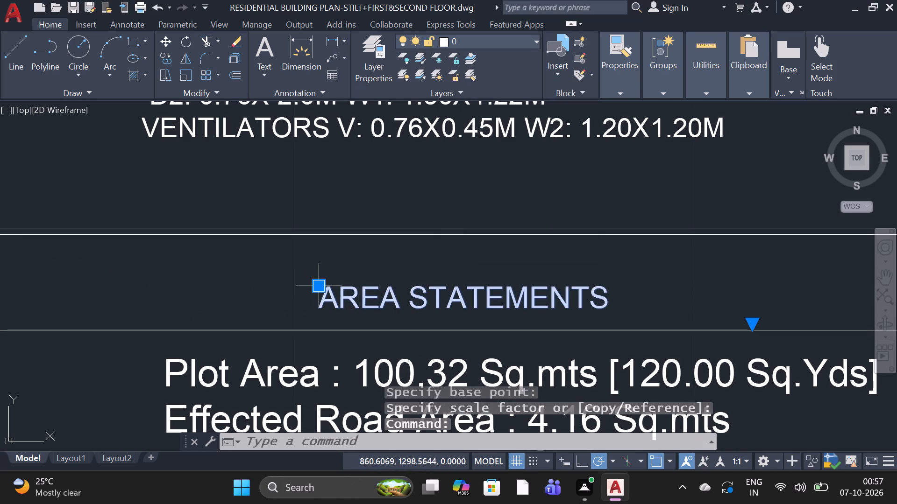
{"action": "left_click", "coordinate": [312, 282]}
{"action": "scroll", "coordinate": [311, 283], "scroll_direction": "down", "scroll_amount": 2}
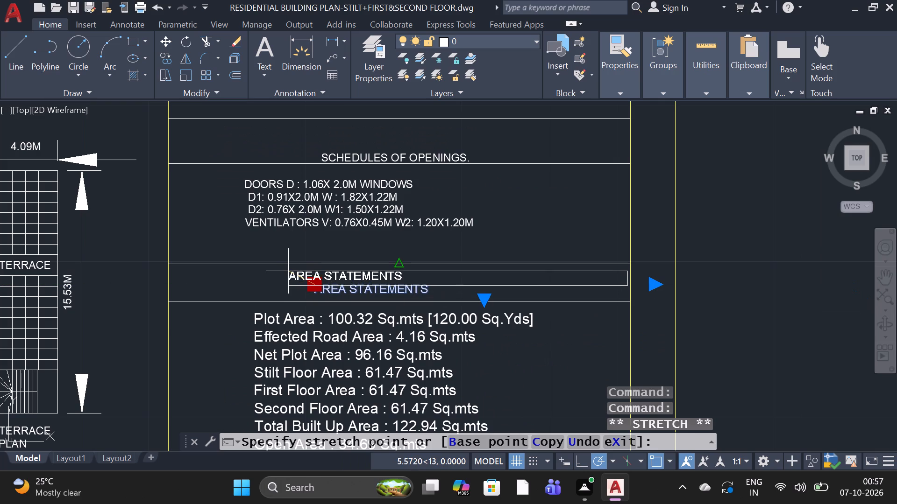
{"action": "left_click", "coordinate": [288, 271]}
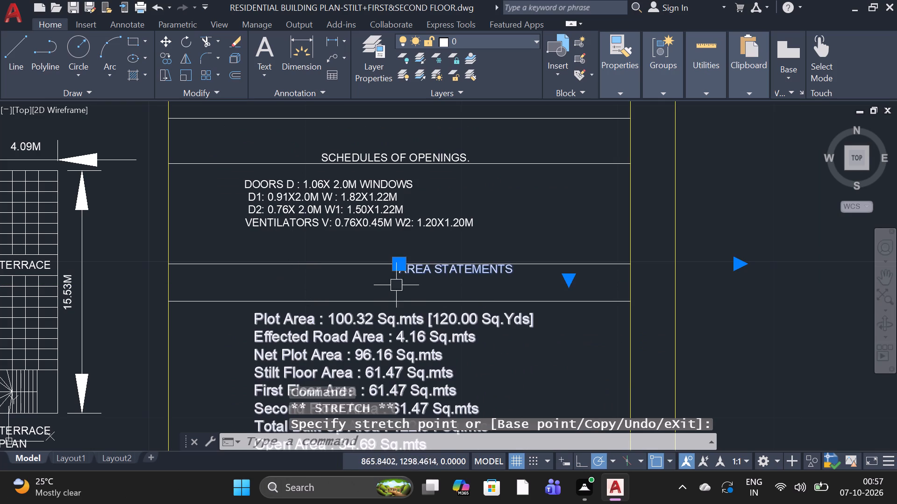
{"action": "left_click", "coordinate": [400, 266]}
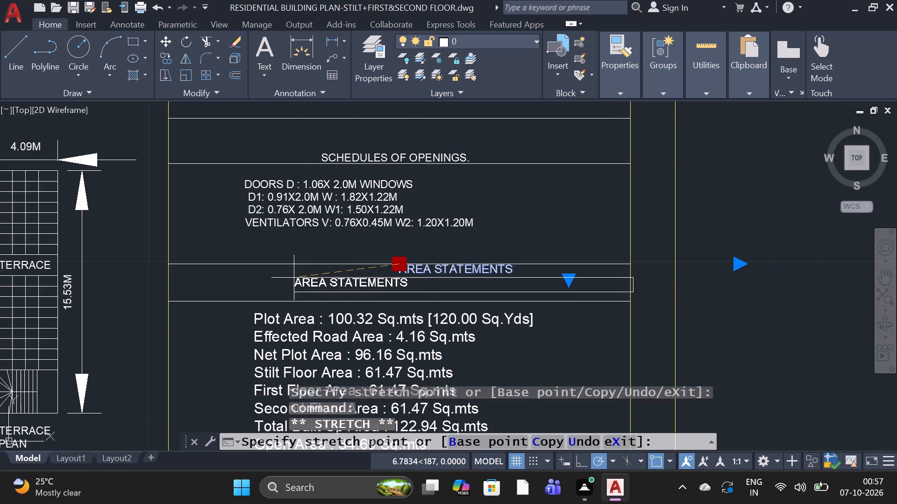
{"action": "left_click", "coordinate": [294, 278]}
{"action": "key", "text": "Escape"}
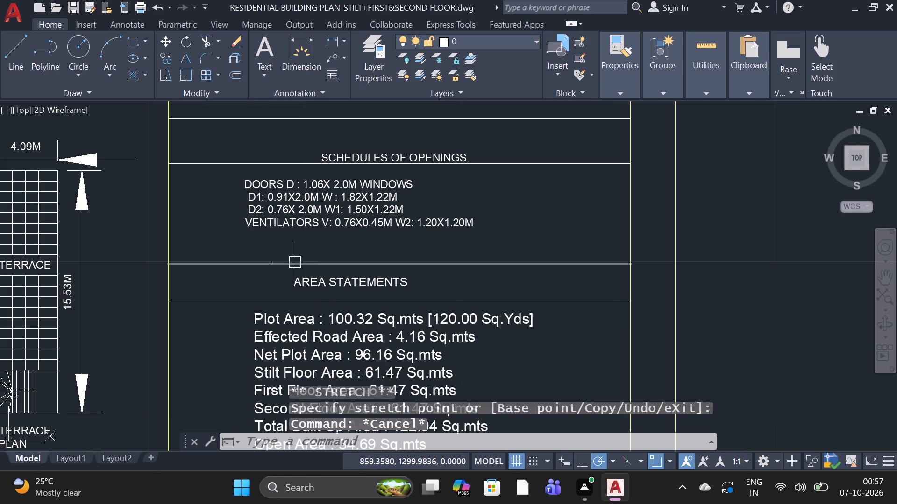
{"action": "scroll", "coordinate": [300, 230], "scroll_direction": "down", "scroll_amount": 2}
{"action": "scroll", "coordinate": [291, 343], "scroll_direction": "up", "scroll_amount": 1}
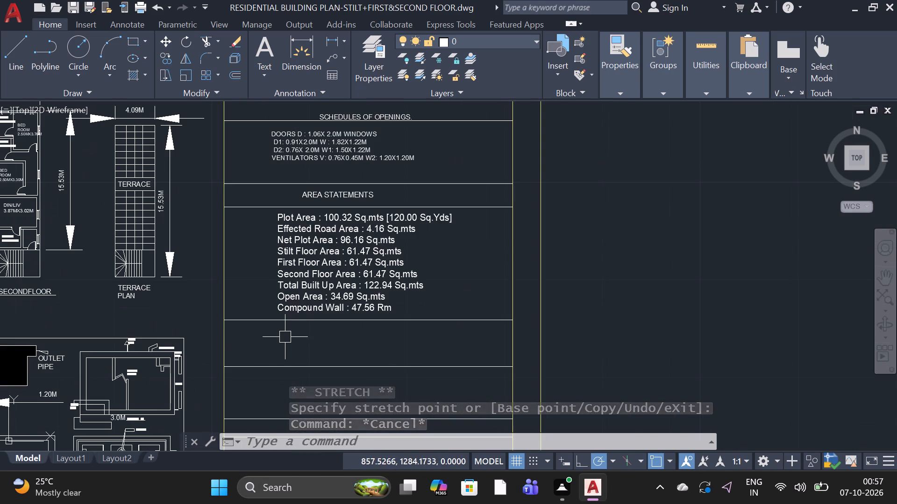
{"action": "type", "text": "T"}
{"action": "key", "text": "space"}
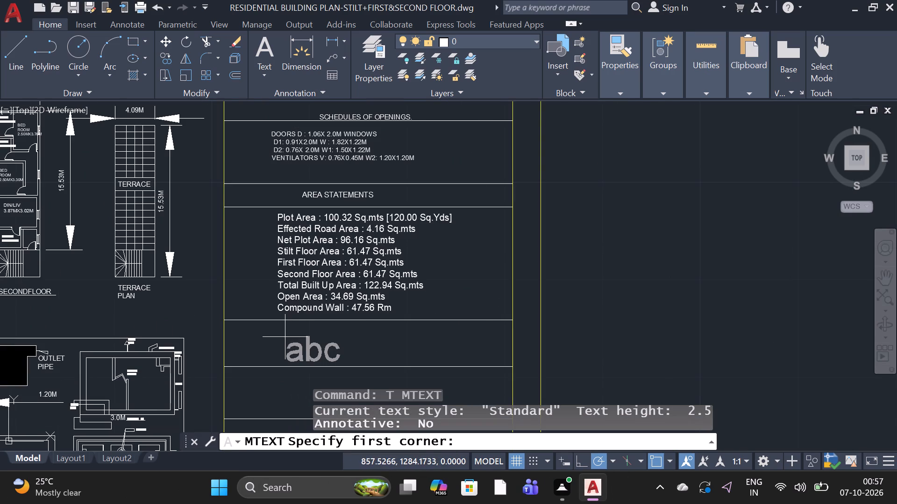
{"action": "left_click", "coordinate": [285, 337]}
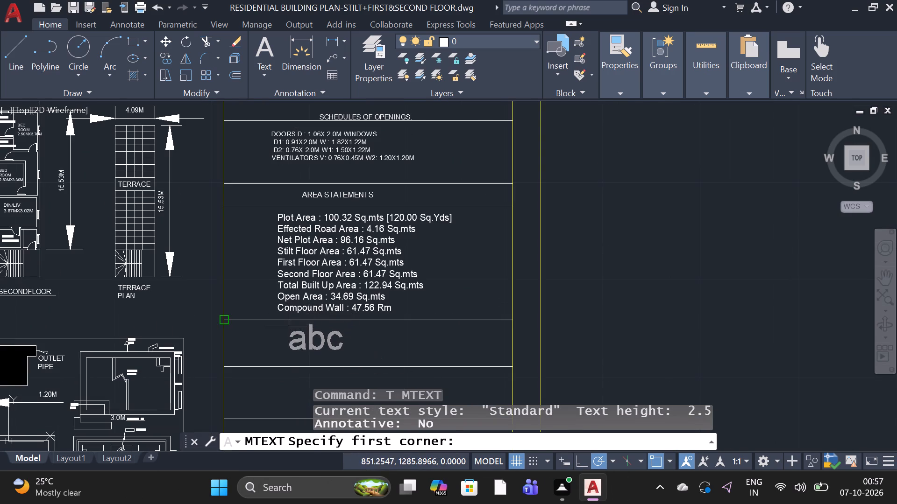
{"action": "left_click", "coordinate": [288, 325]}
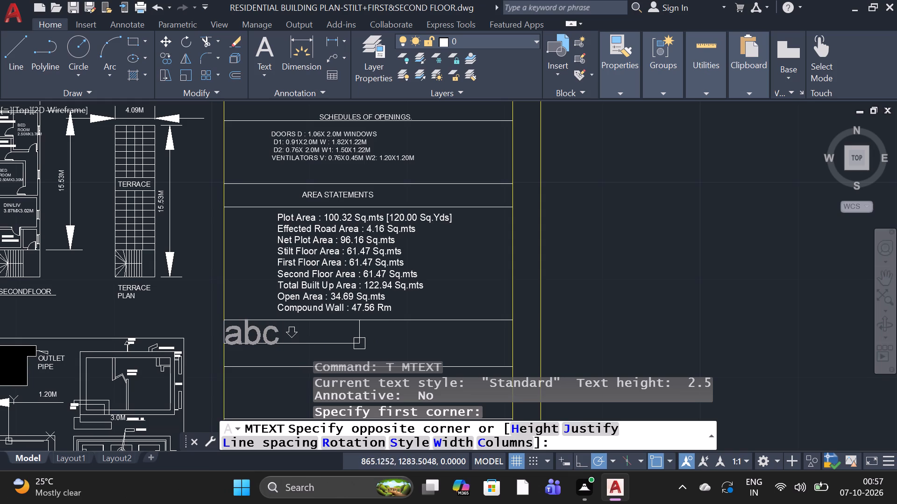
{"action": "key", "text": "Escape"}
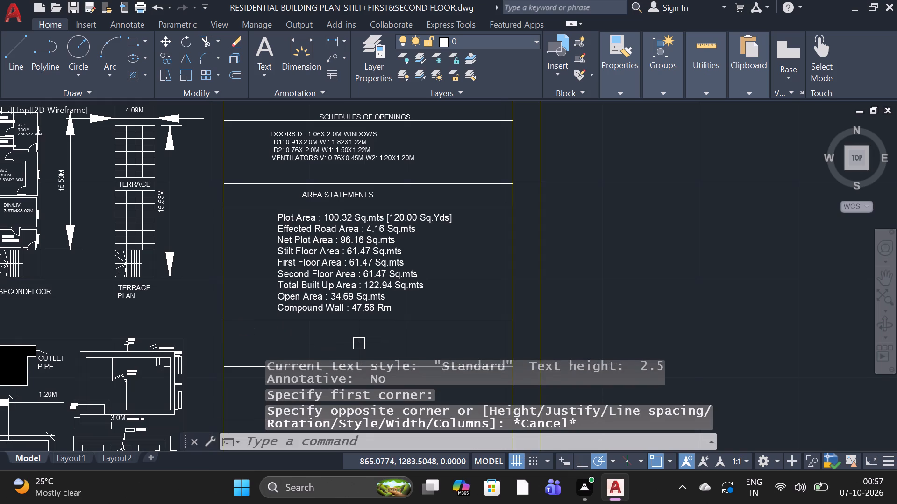
Add multiline text reading REFERENCE at height 0.5, beneath a blank first line, in the empty title block row below the area list.
{"action": "type", "text": "T"}
{"action": "key", "text": "space"}
{"action": "scroll", "coordinate": [248, 321], "scroll_direction": "up", "scroll_amount": 2}
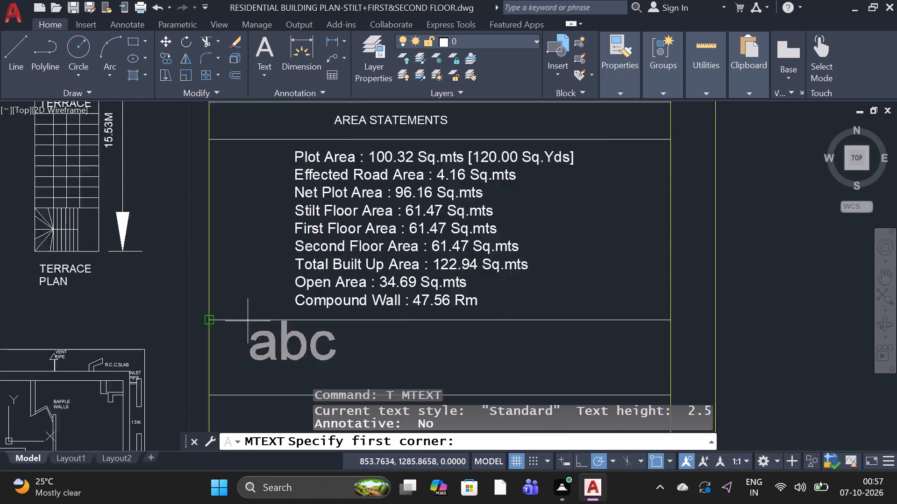
{"action": "scroll", "coordinate": [248, 320], "scroll_direction": "up", "scroll_amount": 1}
{"action": "left_click", "coordinate": [340, 347]}
{"action": "scroll", "coordinate": [356, 335], "scroll_direction": "down", "scroll_amount": 2}
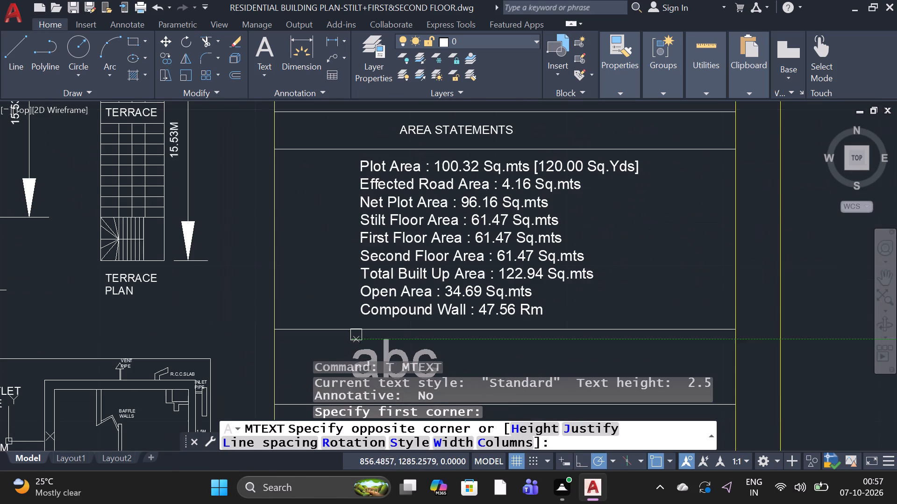
{"action": "left_click", "coordinate": [591, 377]}
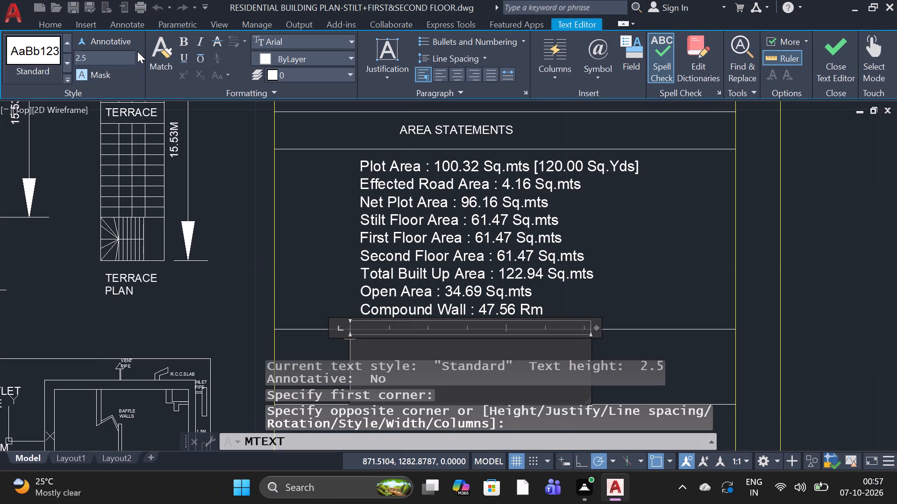
{"action": "left_click", "coordinate": [137, 51]}
{"action": "left_click", "coordinate": [113, 156]}
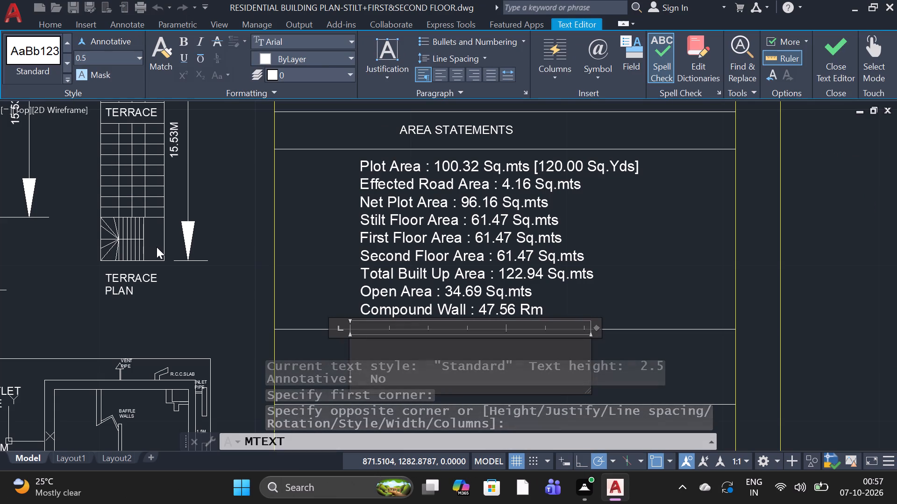
{"action": "key", "text": "Return"}
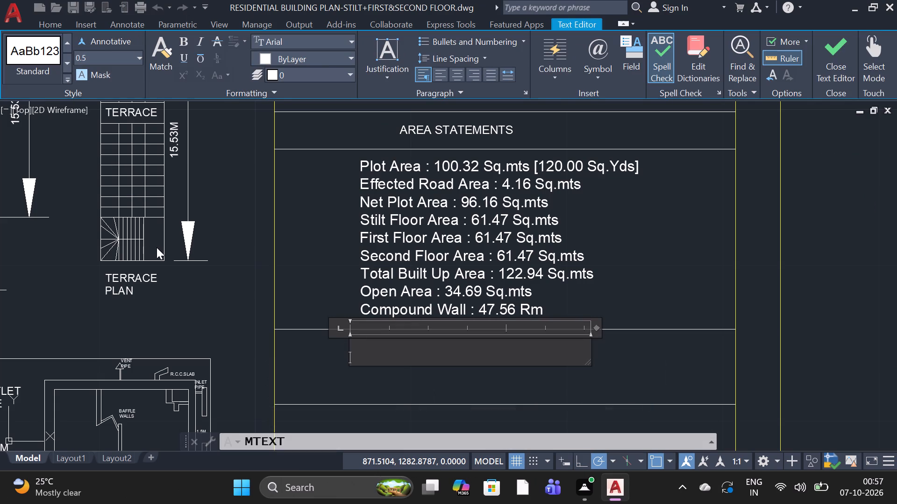
{"action": "type", "text": "RE"}
{"action": "key", "text": "f"}
{"action": "key", "text": "e"}
{"action": "type", "text": "RE"}
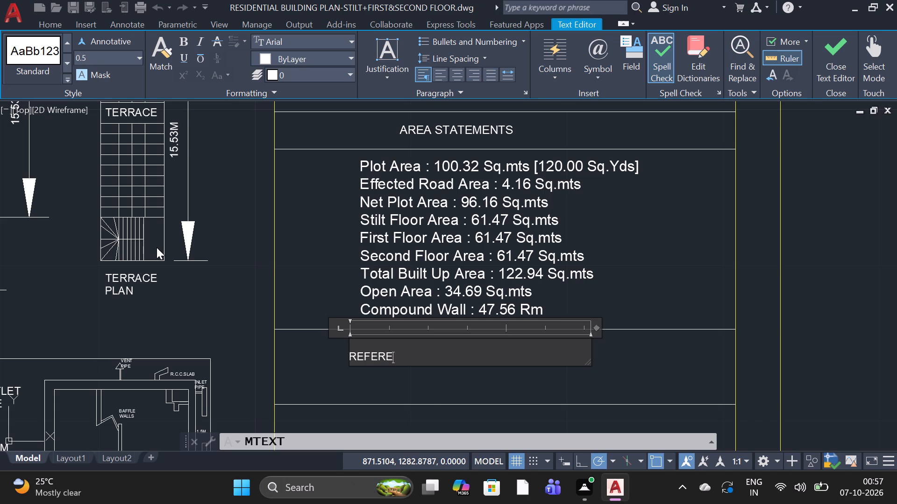
{"action": "type", "text": "NC"}
{"action": "key", "text": "e"}
{"action": "left_click", "coordinate": [227, 319]}
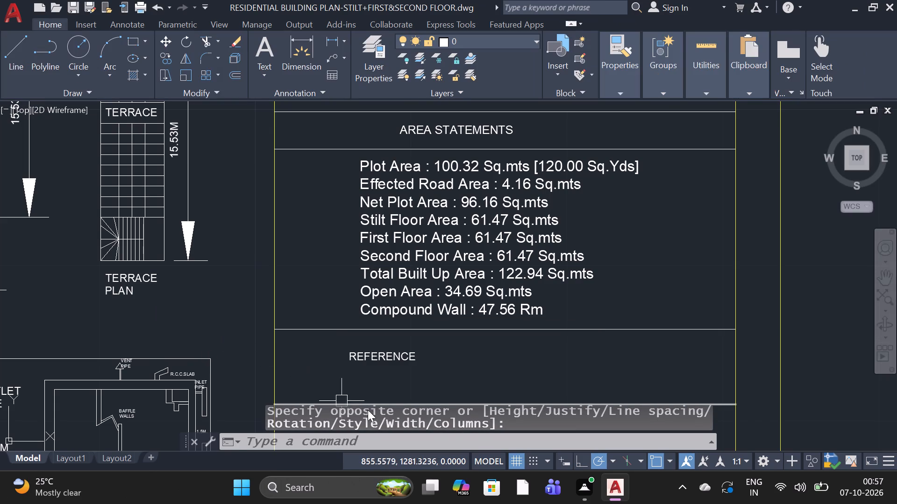
Move the REFERENCE heading to the horizontal middle of its title block row, just above the row's lower line.
{"action": "left_click", "coordinate": [391, 359]}
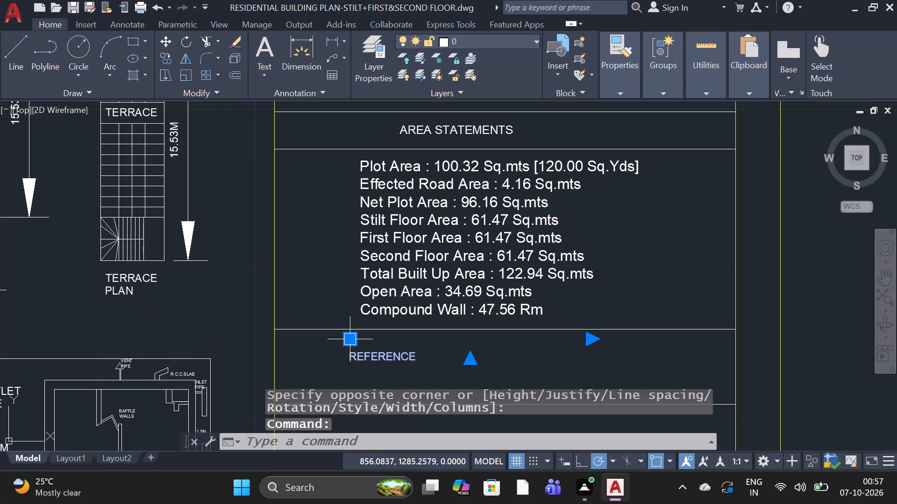
{"action": "left_click", "coordinate": [349, 346]}
{"action": "left_click", "coordinate": [462, 370]}
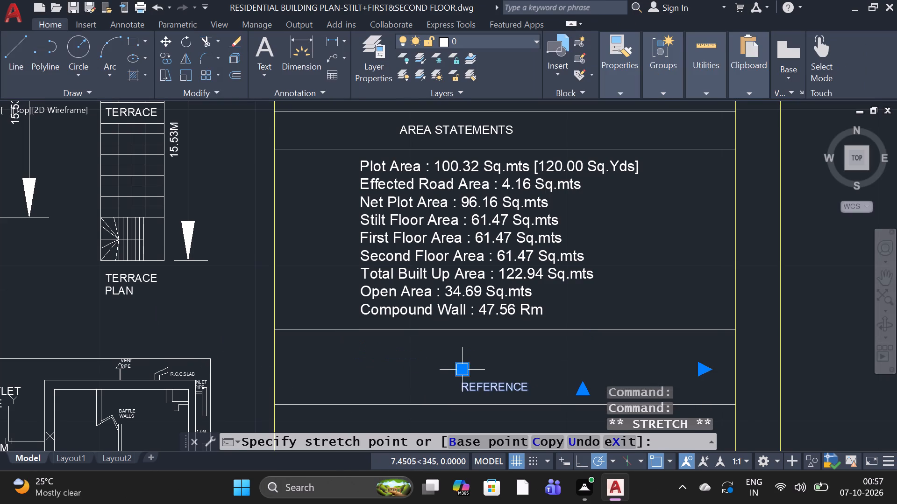
{"action": "key", "text": "Escape"}
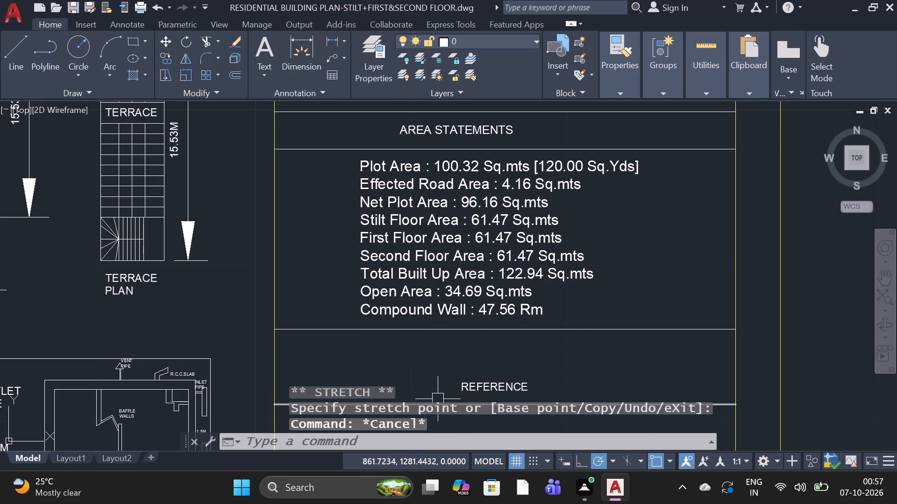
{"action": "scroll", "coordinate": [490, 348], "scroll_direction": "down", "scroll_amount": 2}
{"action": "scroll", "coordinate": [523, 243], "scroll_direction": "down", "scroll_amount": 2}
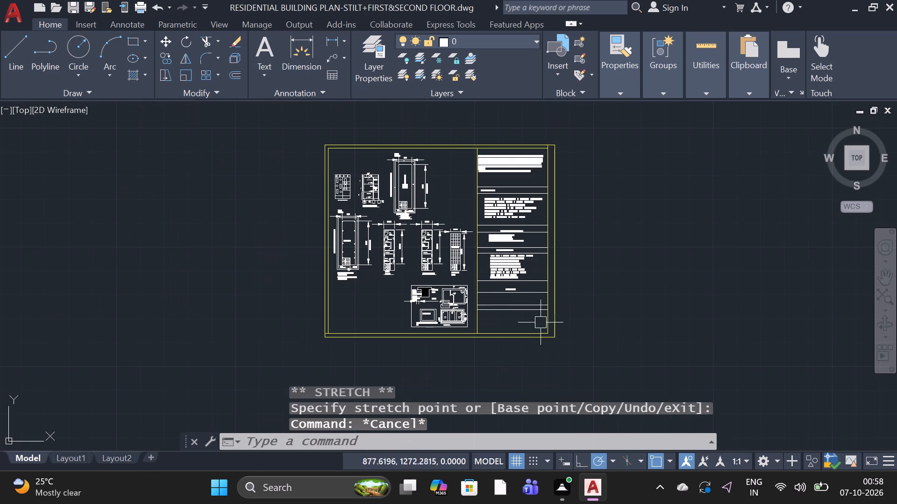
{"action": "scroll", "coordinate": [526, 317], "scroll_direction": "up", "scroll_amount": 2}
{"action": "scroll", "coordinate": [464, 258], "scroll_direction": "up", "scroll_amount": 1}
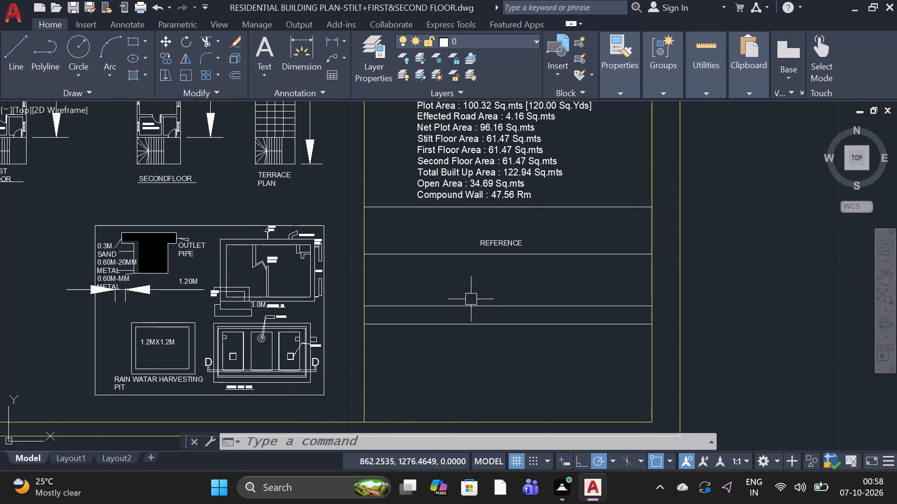
Delete the upper of the two closely spaced horizontal lines below the REFERENCE row.
{"action": "left_click", "coordinate": [503, 305]}
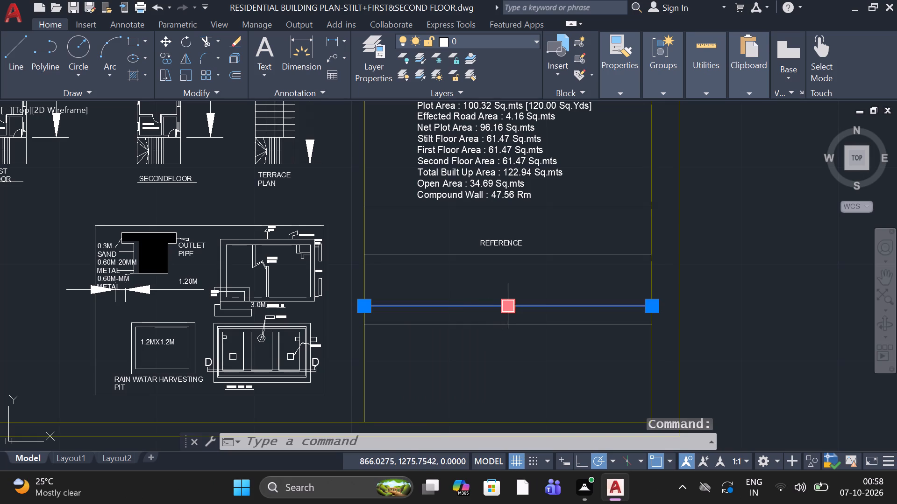
{"action": "key", "text": "Delete"}
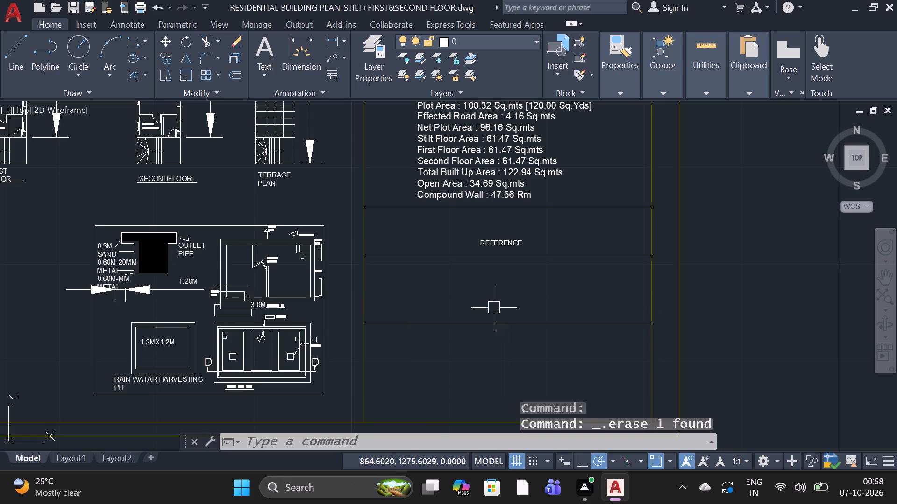
Offset the title block's lowest horizontal row line downward with the Through option to form a narrow heading row.
{"action": "key", "text": "o"}
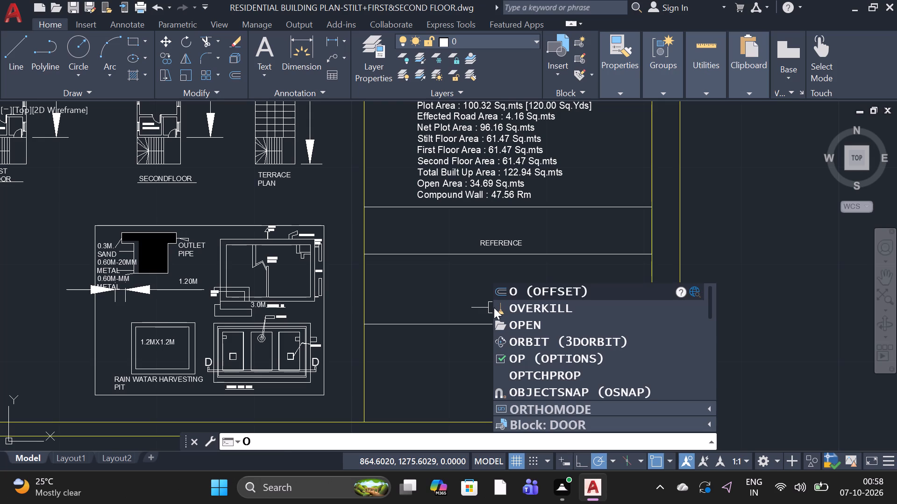
{"action": "key", "text": "space"}
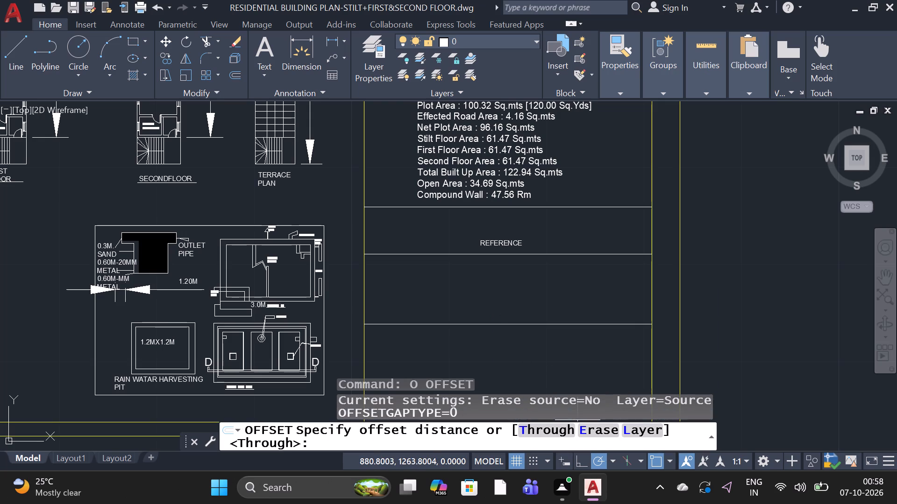
{"action": "left_click", "coordinate": [559, 435]}
{"action": "left_click", "coordinate": [548, 326]}
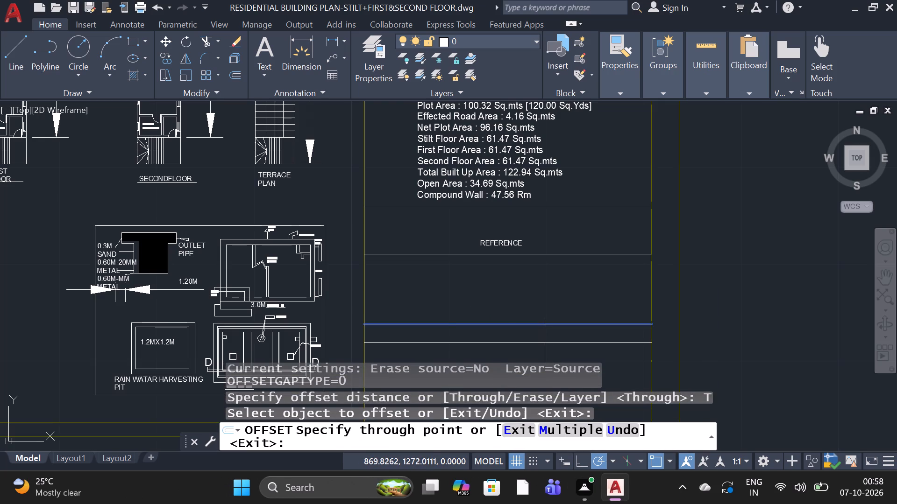
{"action": "left_click", "coordinate": [545, 344]}
{"action": "key", "text": "space"}
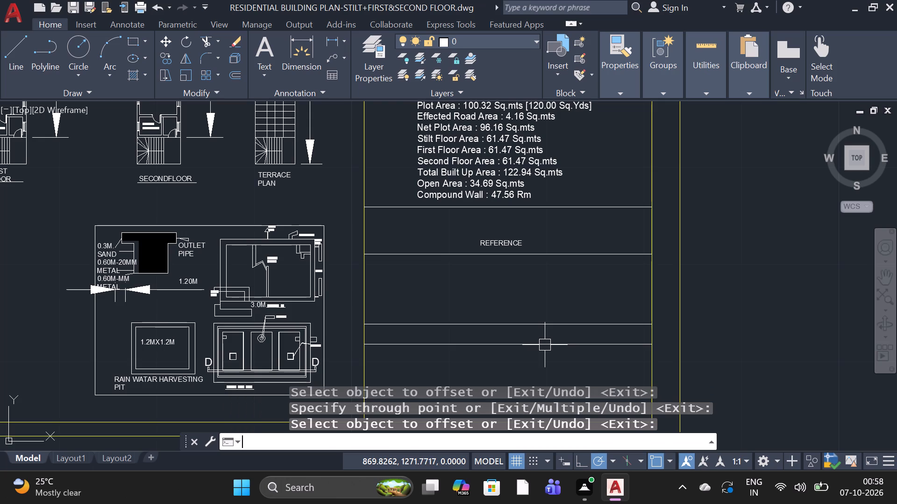
{"action": "left_click", "coordinate": [6, 46]}
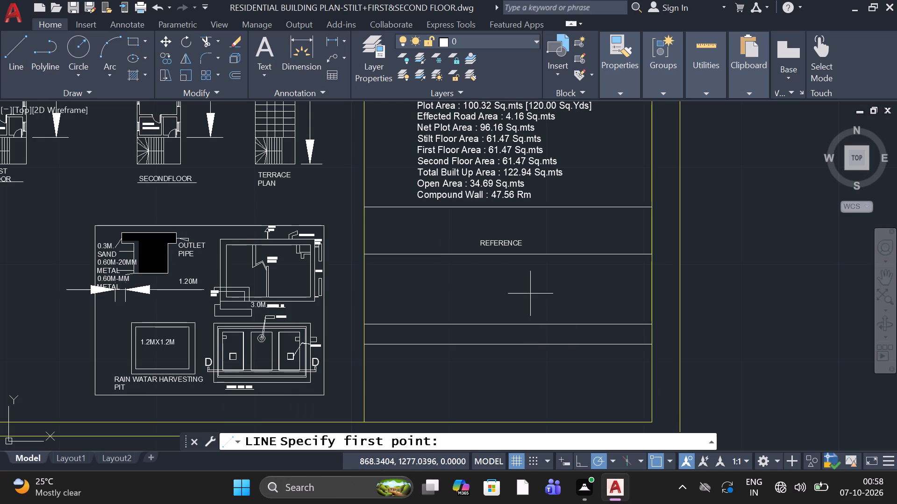
{"action": "key", "text": "Escape"}
Offset the line below the area list downward with the Through option, placing the copy just above the REFERENCE text.
{"action": "type", "text": "O"}
{"action": "key", "text": "space"}
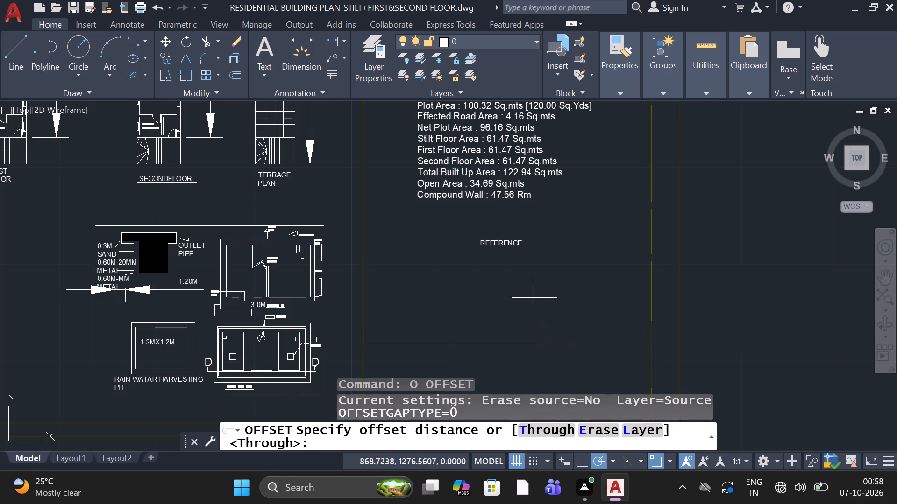
{"action": "left_click", "coordinate": [558, 433]}
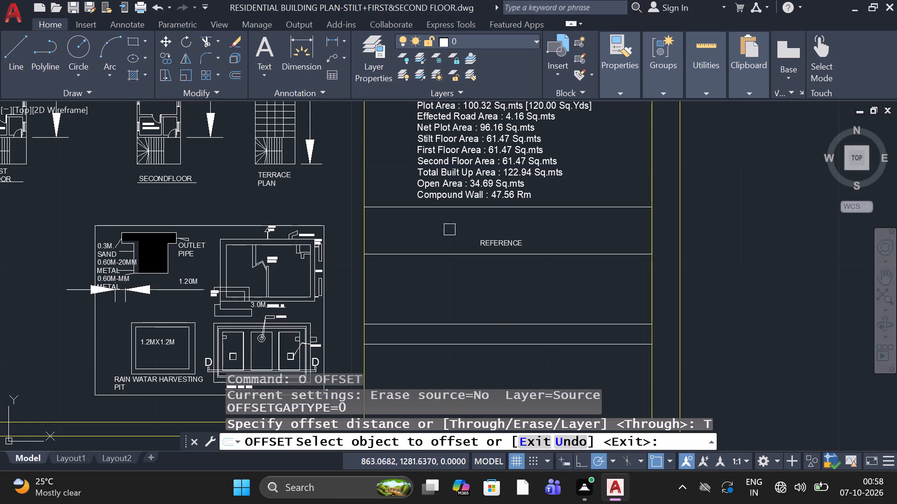
{"action": "left_click", "coordinate": [437, 205]}
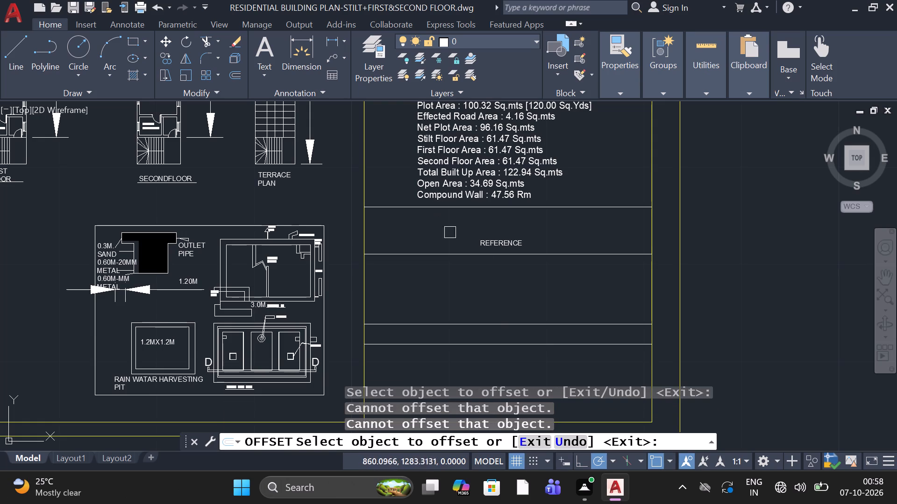
{"action": "left_click", "coordinate": [582, 209]}
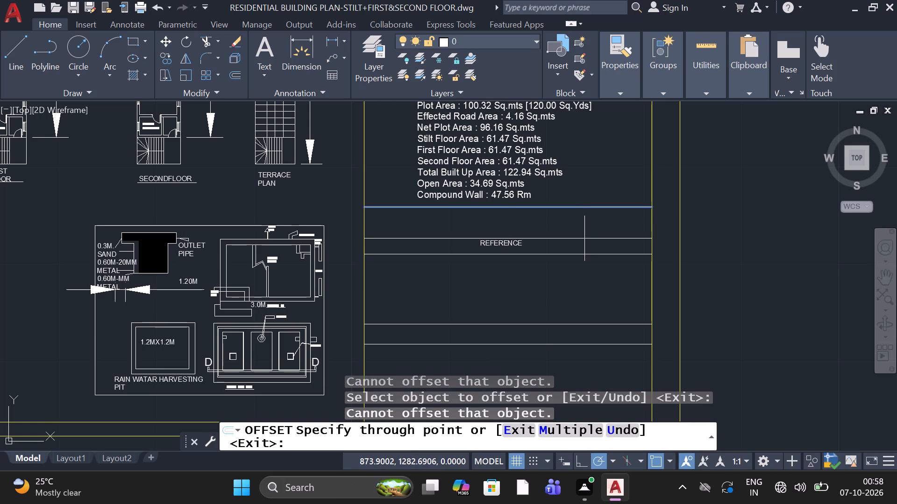
{"action": "left_click", "coordinate": [584, 238]}
{"action": "key", "text": "space"}
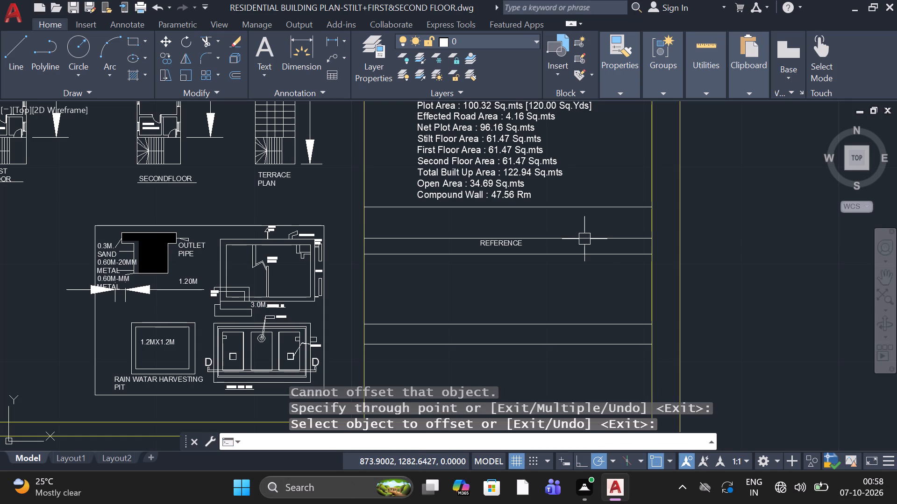
Delete the old lower line of the REFERENCE row, just beneath the heading text.
{"action": "left_click", "coordinate": [594, 258]}
{"action": "key", "text": "Delete"}
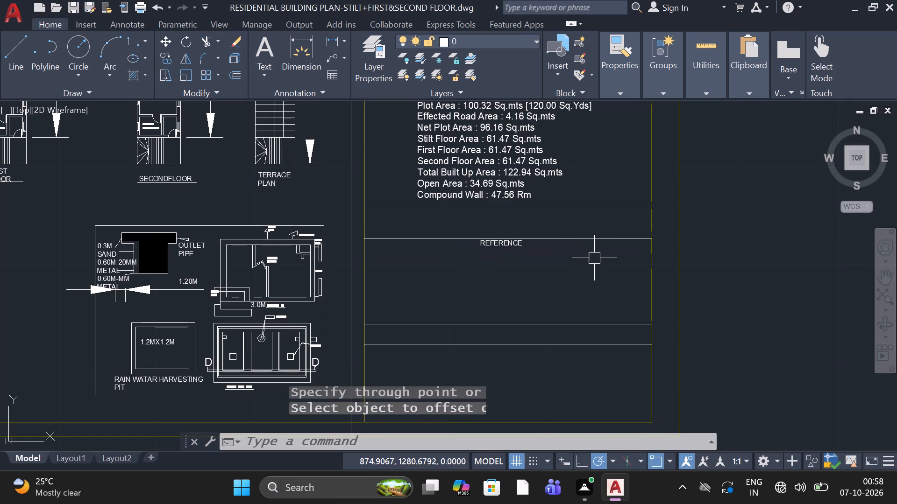
Move the REFERENCE heading up into the narrowed row between its two lines, slightly left of the row's middle.
{"action": "left_click", "coordinate": [498, 245]}
{"action": "left_click", "coordinate": [485, 232]}
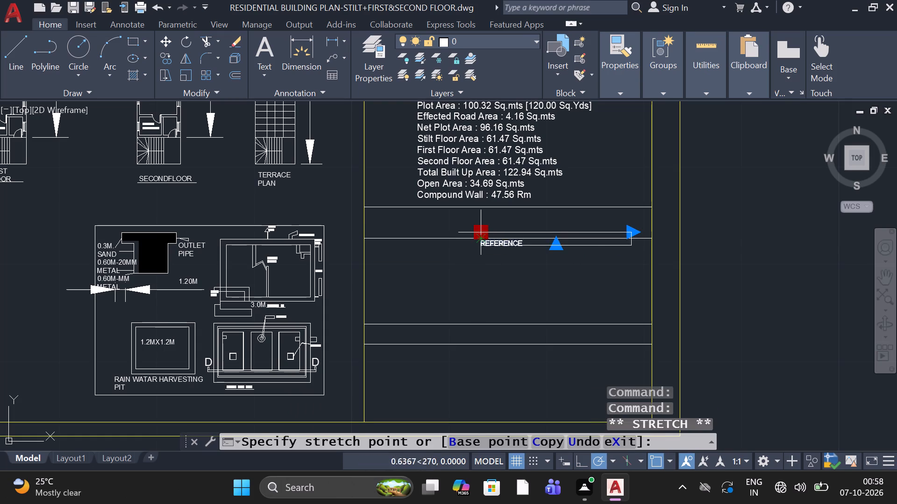
{"action": "left_click", "coordinate": [460, 208]}
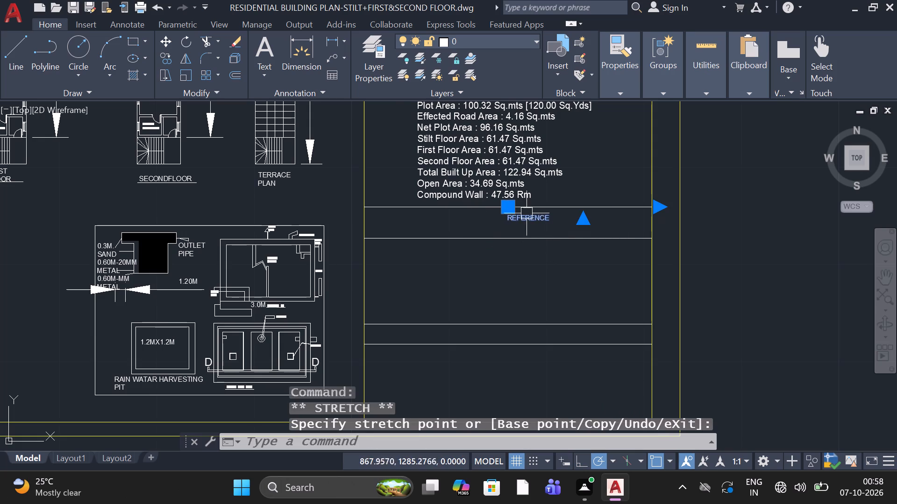
{"action": "left_click", "coordinate": [513, 207]}
{"action": "left_click", "coordinate": [469, 210]}
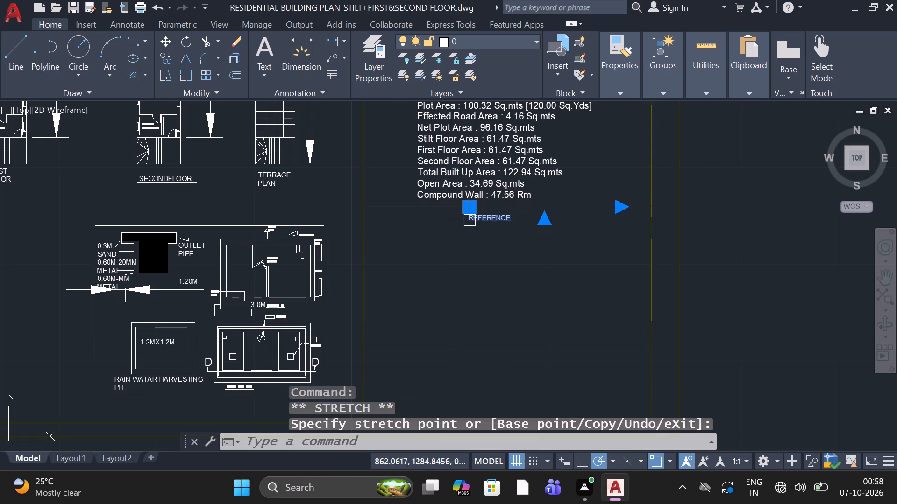
{"action": "key", "text": "Escape"}
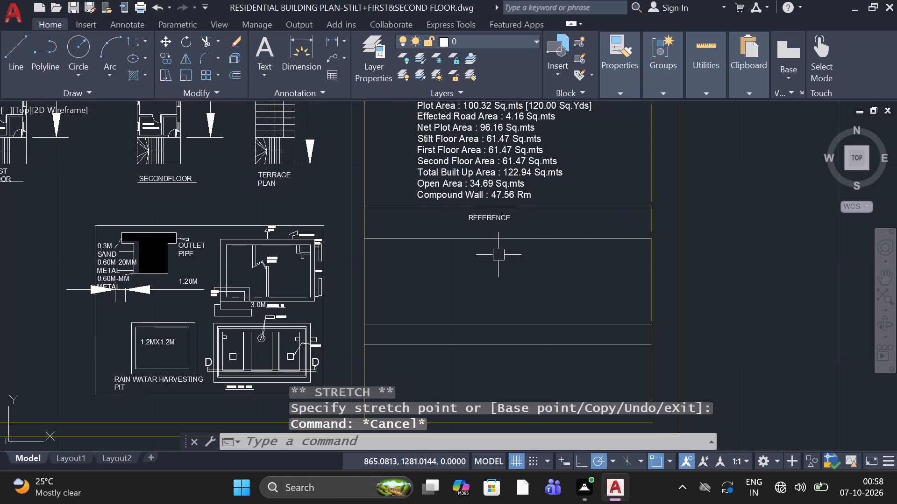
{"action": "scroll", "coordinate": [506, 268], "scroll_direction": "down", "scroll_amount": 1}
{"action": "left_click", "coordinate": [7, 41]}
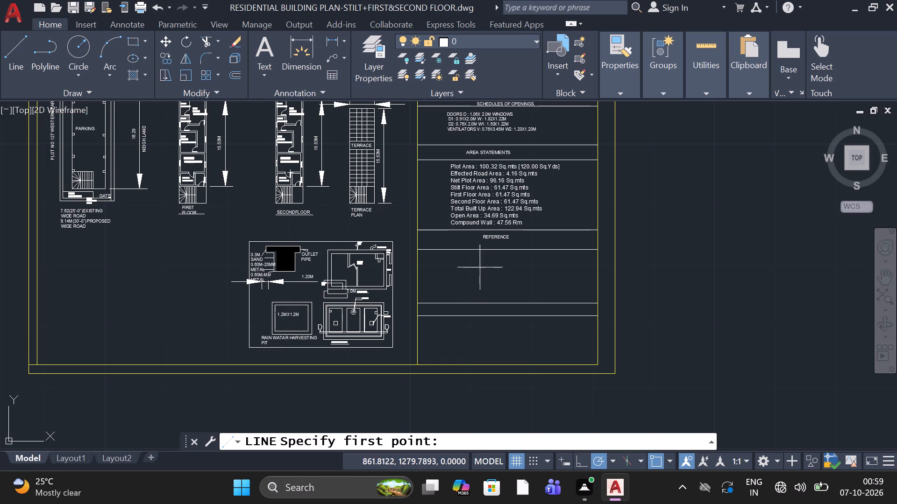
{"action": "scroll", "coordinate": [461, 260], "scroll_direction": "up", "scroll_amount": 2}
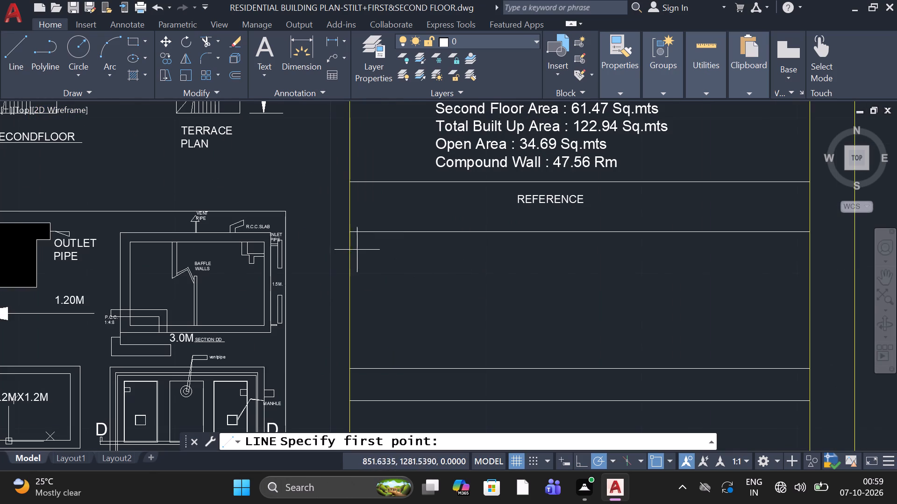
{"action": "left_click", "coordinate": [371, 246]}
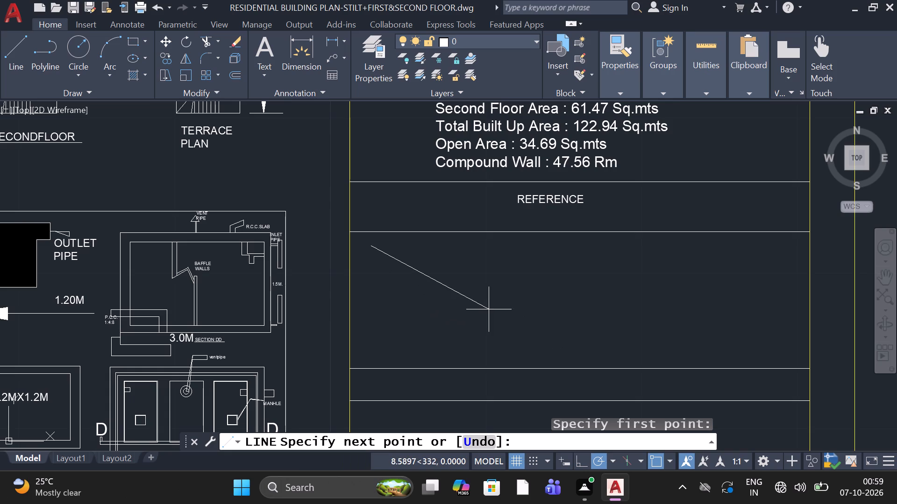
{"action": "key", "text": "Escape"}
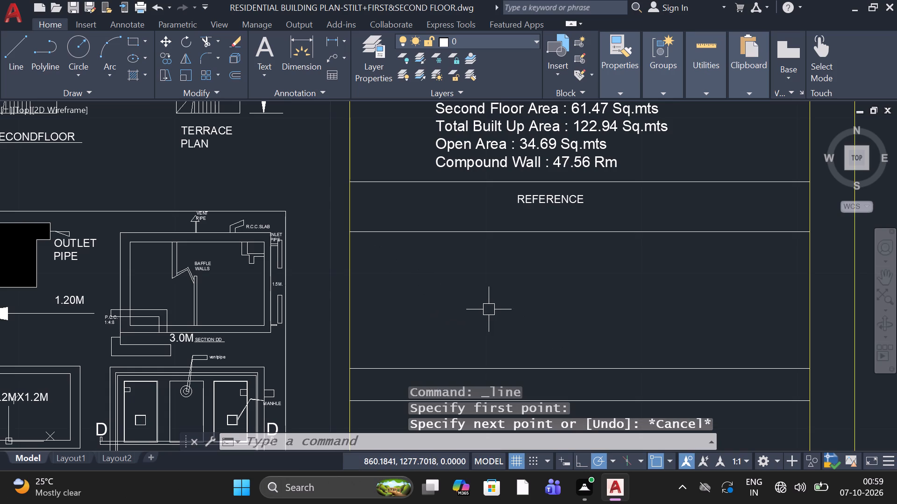
Add multiline text at height 0.5 in the row below the REFERENCE heading, starting with a blank line, reading PROPOSED: and EXISTING: on separate lines.
{"action": "type", "text": "T"}
{"action": "key", "text": "space"}
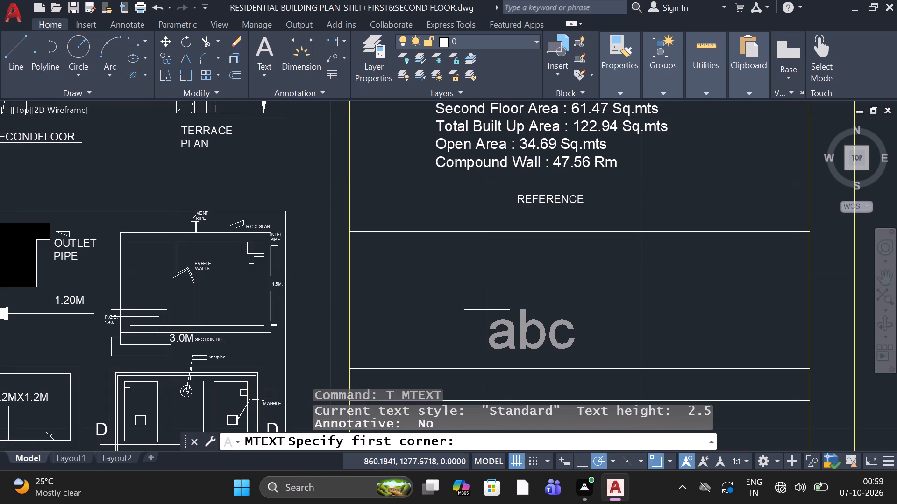
{"action": "left_click", "coordinate": [408, 244]}
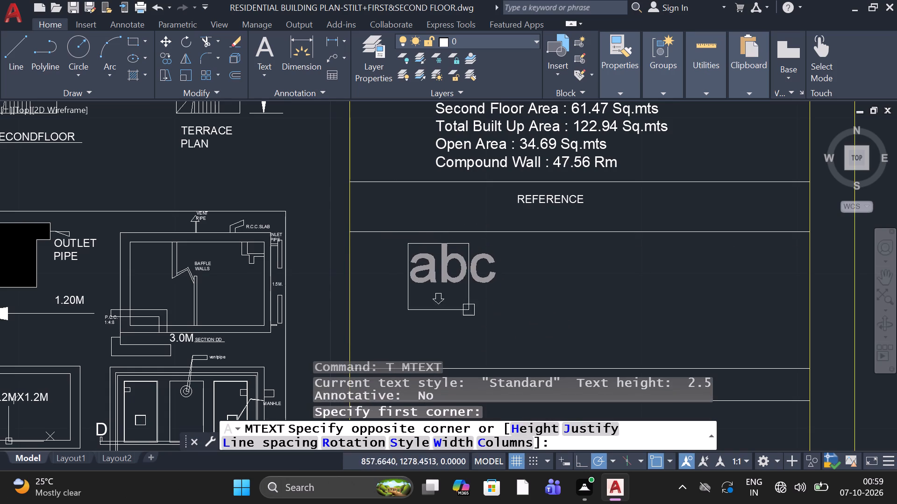
{"action": "left_click", "coordinate": [732, 359]}
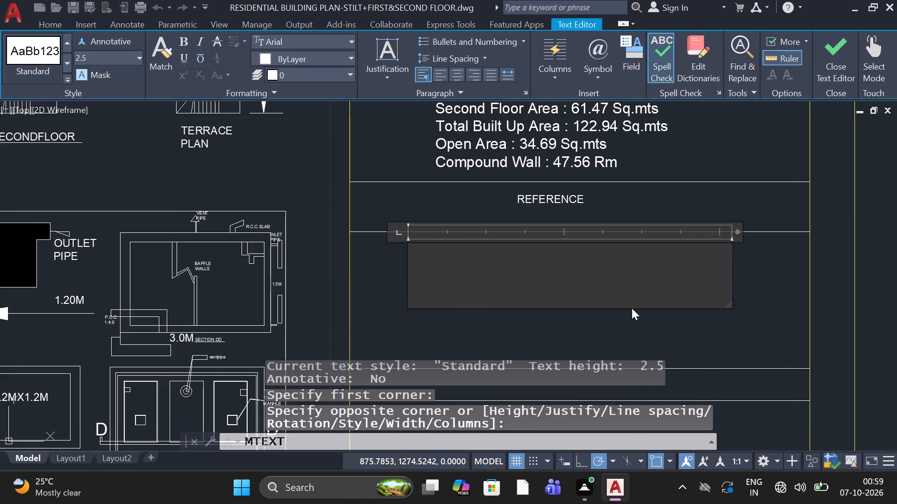
{"action": "left_click", "coordinate": [139, 59]}
{"action": "left_click", "coordinate": [118, 148]}
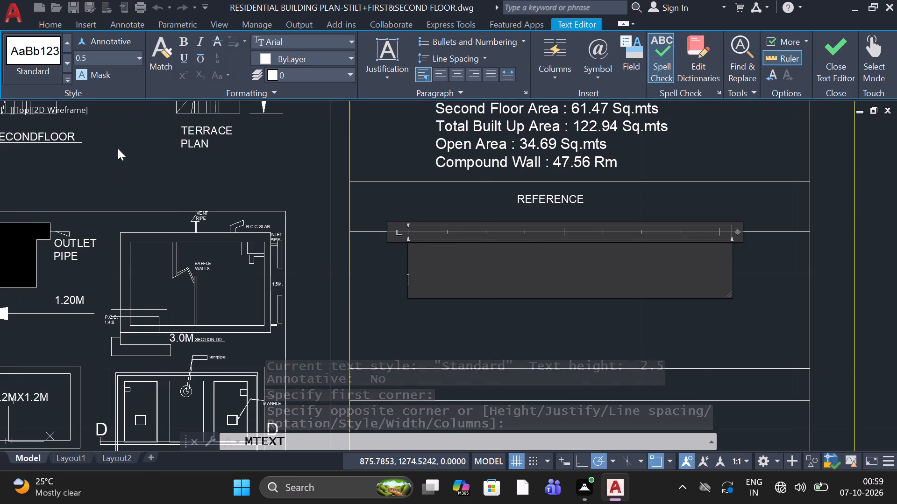
{"action": "key", "text": "Return"}
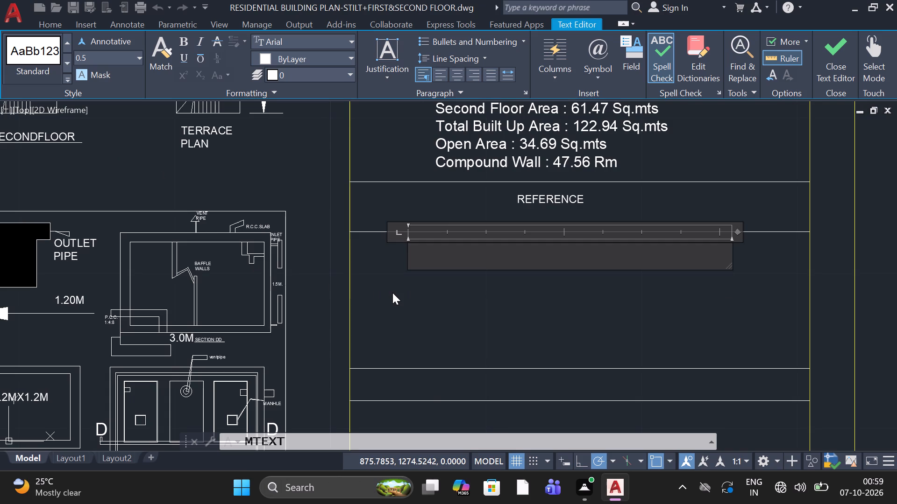
{"action": "key", "text": "p"}
{"action": "type", "text": "RO"}
{"action": "type", "text": "POSED"}
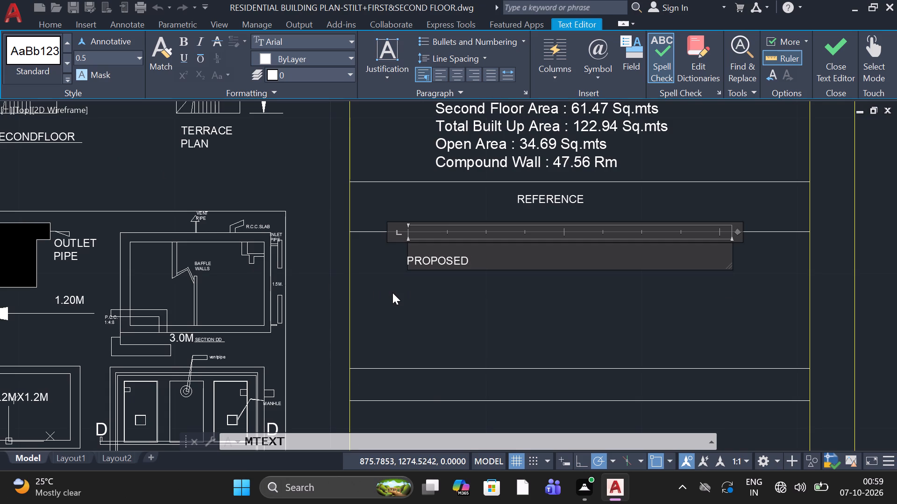
{"action": "key", "text": "shift+colon"}
{"action": "key", "text": "Return"}
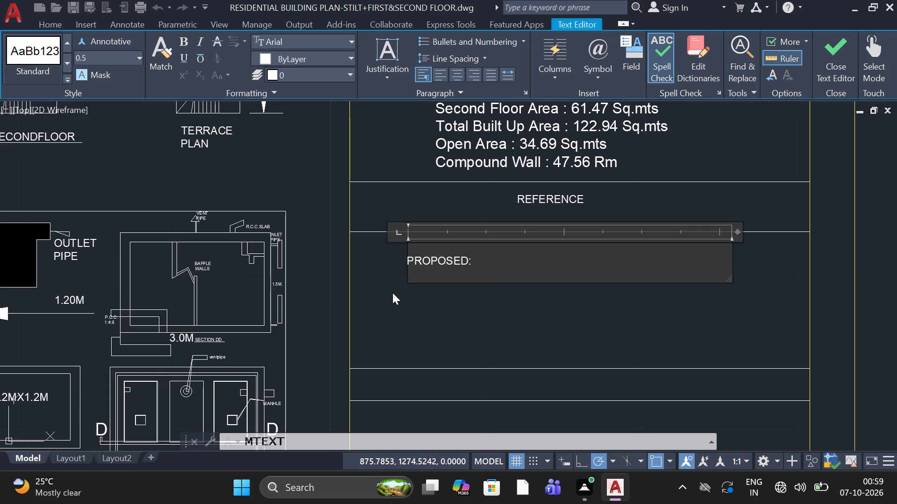
{"action": "type", "text": "EX"}
{"action": "type", "text": "IS"}
{"action": "key", "text": "t"}
{"action": "type", "text": "IN"}
{"action": "key", "text": "g"}
{"action": "key", "text": "shift+colon"}
{"action": "left_click", "coordinate": [507, 349]}
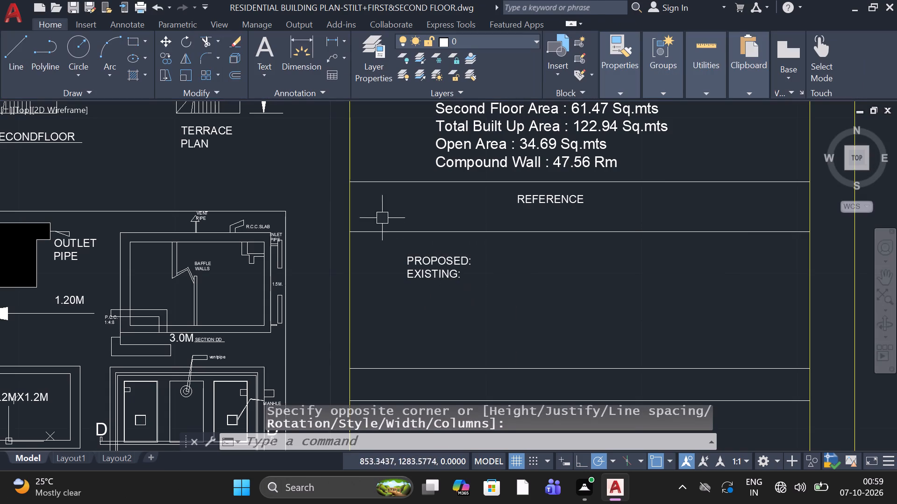
Draw a narrow horizontal rectangle just after the PROPOSED: label as a legend symbol.
{"action": "left_click", "coordinate": [130, 39]}
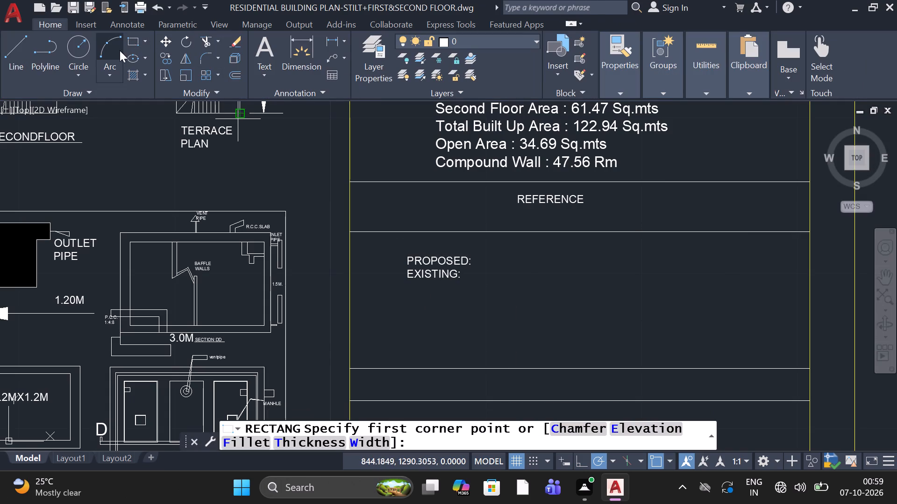
{"action": "left_click", "coordinate": [479, 261]}
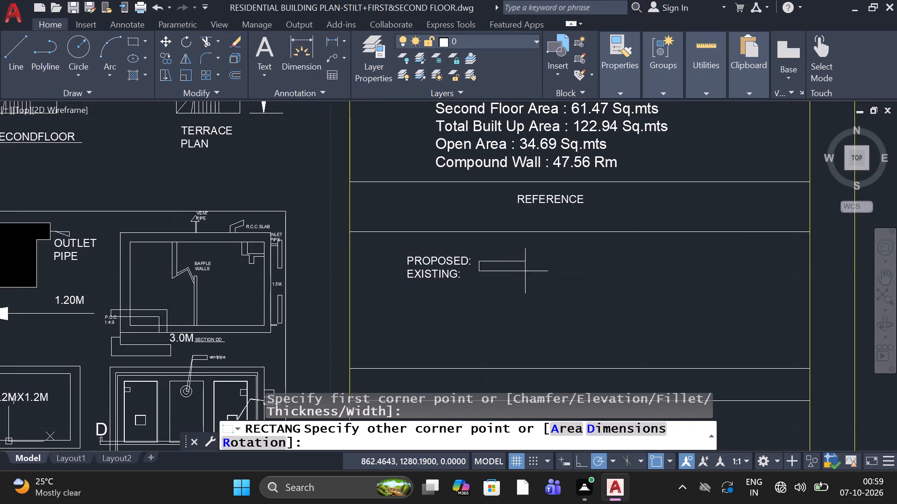
{"action": "left_click", "coordinate": [556, 271]}
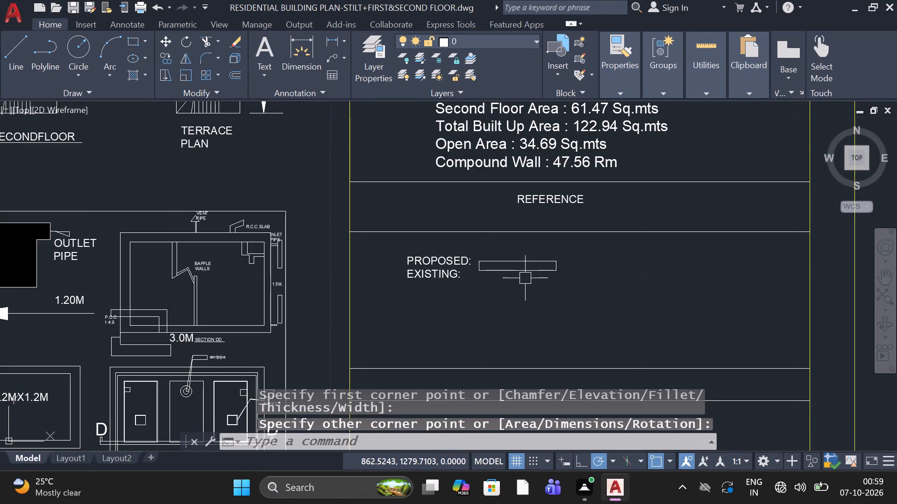
{"action": "key", "text": "space"}
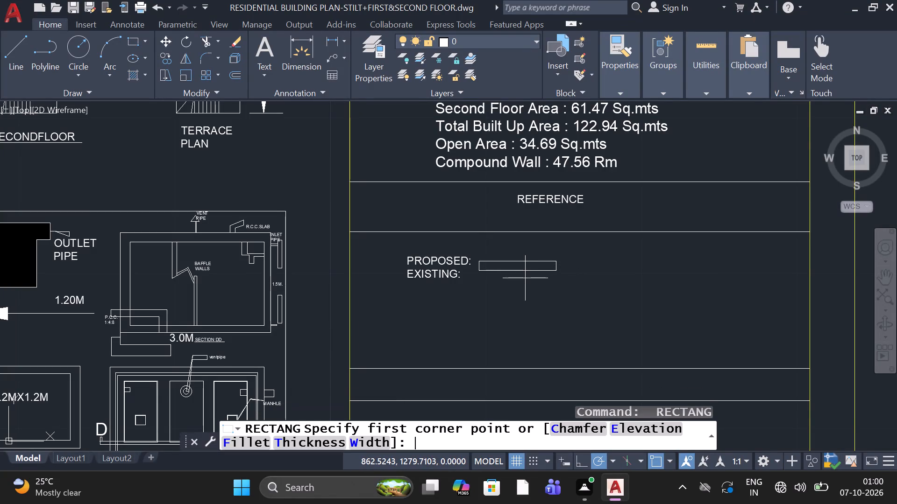
{"action": "key", "text": "Escape"}
Copy the legend rectangle down and slightly left so the copy sits directly after the EXISTING: label.
{"action": "type", "text": "CO"}
{"action": "key", "text": "space"}
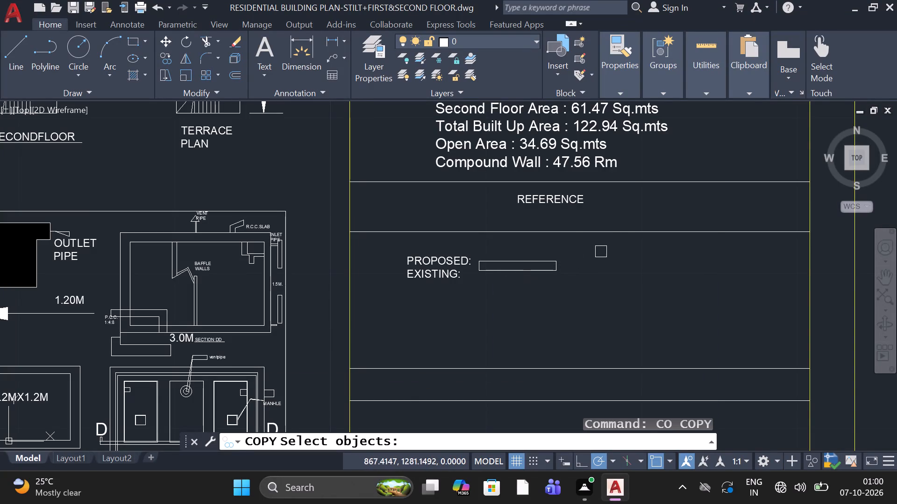
{"action": "left_click", "coordinate": [601, 252]}
{"action": "left_click", "coordinate": [477, 294]}
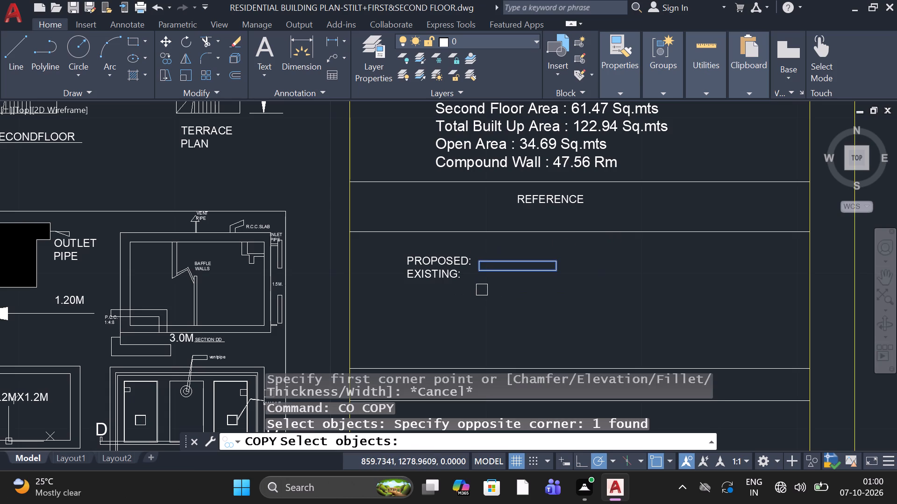
{"action": "key", "text": "space"}
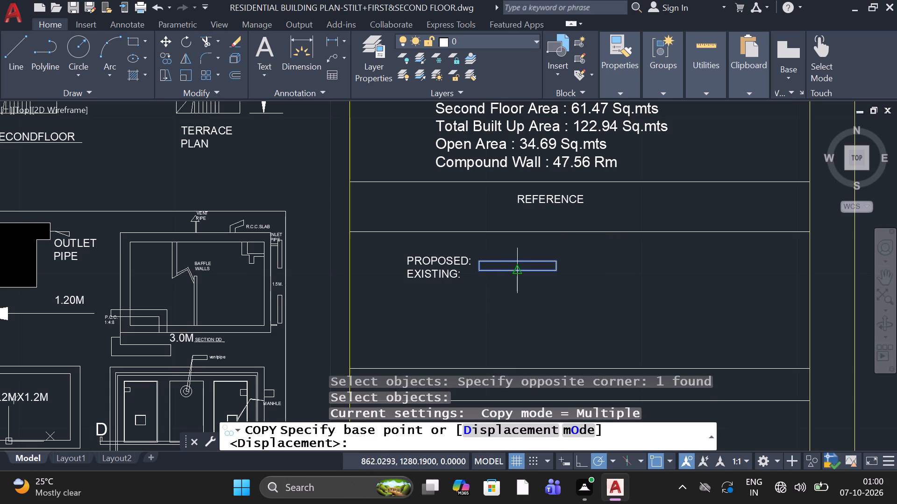
{"action": "left_click", "coordinate": [513, 273]}
{"action": "scroll", "coordinate": [501, 287], "scroll_direction": "up", "scroll_amount": 1}
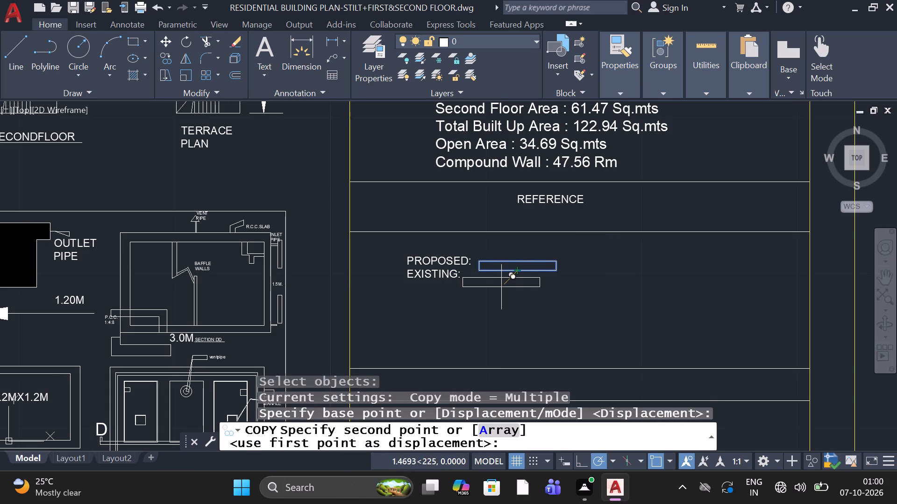
{"action": "scroll", "coordinate": [501, 287], "scroll_direction": "up", "scroll_amount": 2}
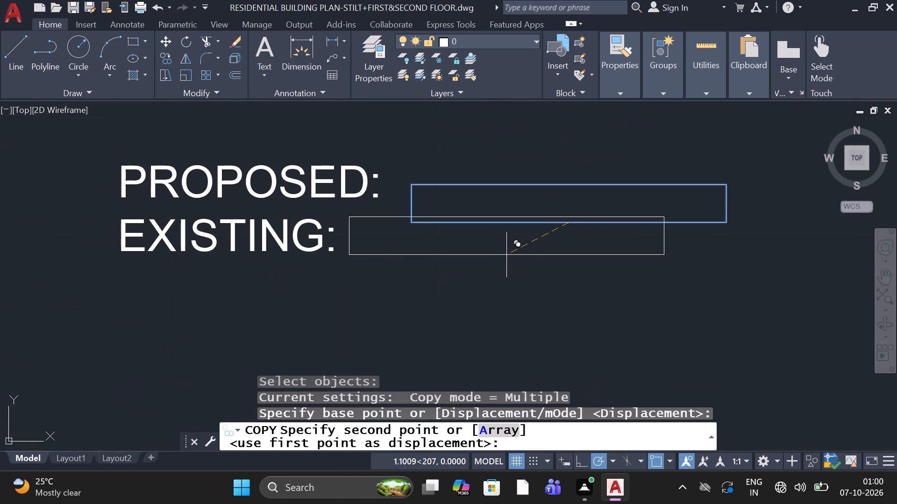
{"action": "left_click", "coordinate": [506, 255]}
{"action": "key", "text": "space"}
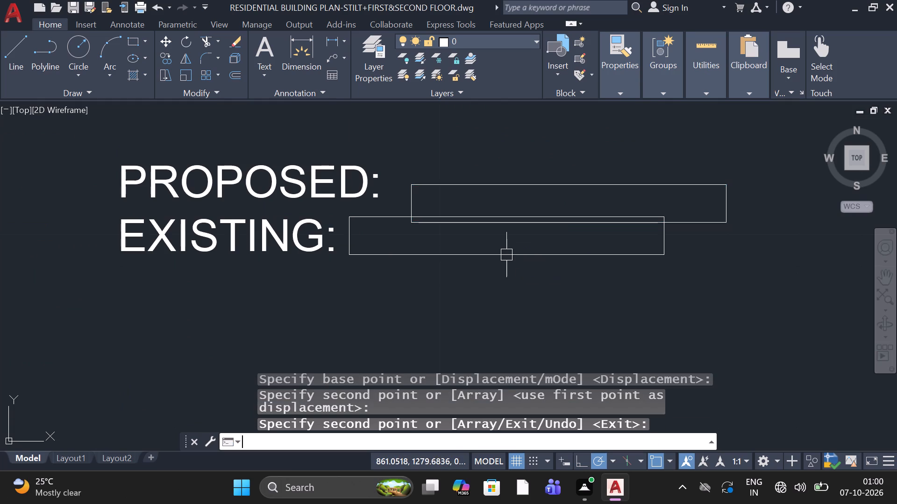
Delete the original legend rectangle beside PROPOSED:, keeping the copy next to EXISTING:.
{"action": "left_click_drag", "start_coordinate": [792, 157], "coordinate": [789, 153]}
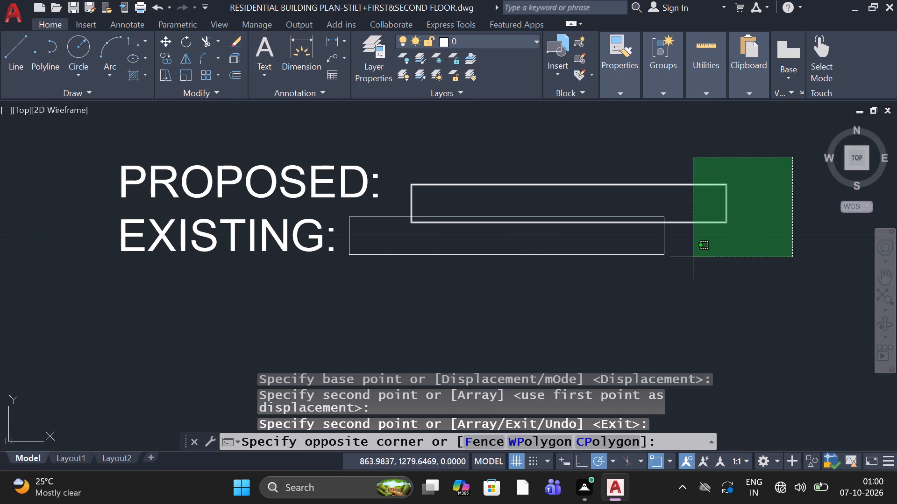
{"action": "left_click", "coordinate": [693, 257]}
{"action": "key", "text": "Delete"}
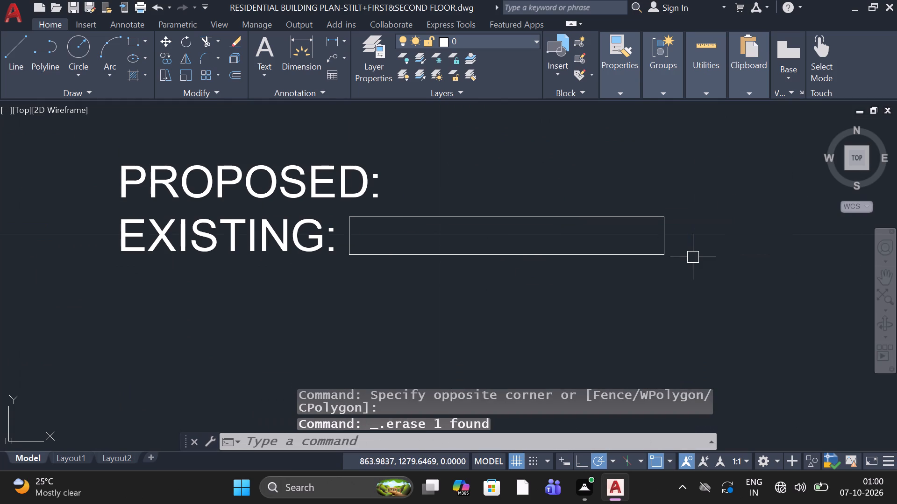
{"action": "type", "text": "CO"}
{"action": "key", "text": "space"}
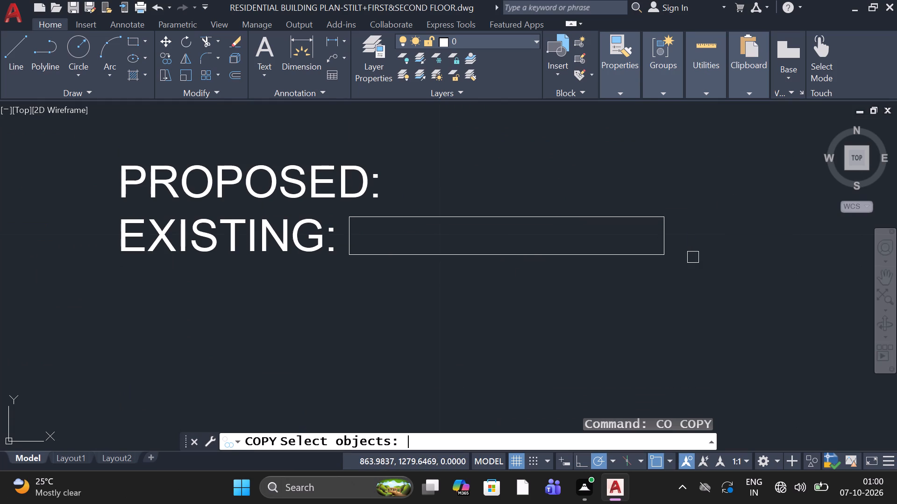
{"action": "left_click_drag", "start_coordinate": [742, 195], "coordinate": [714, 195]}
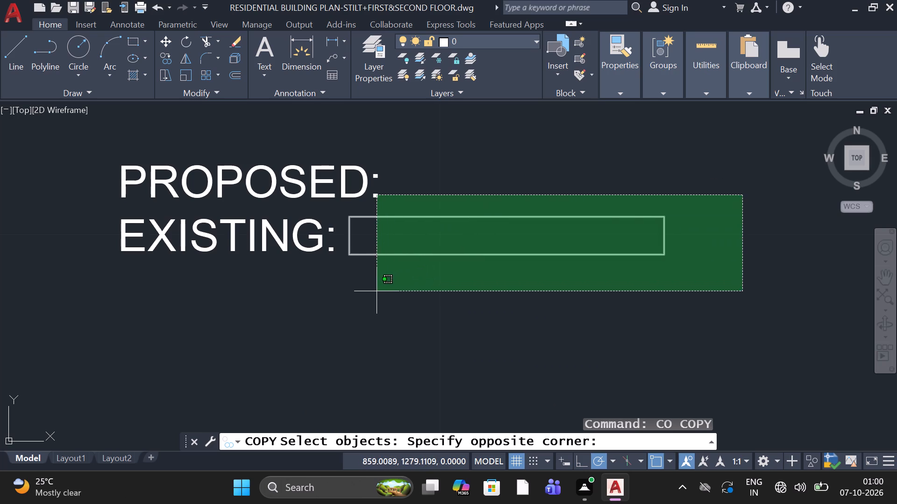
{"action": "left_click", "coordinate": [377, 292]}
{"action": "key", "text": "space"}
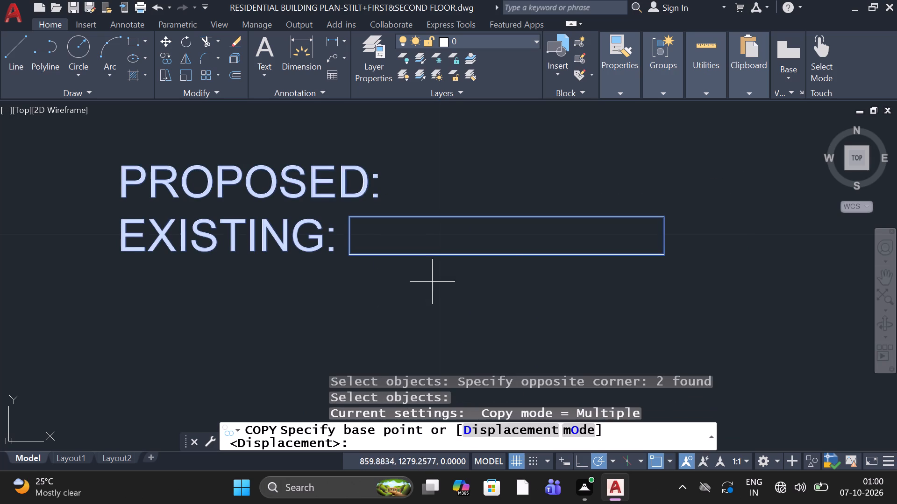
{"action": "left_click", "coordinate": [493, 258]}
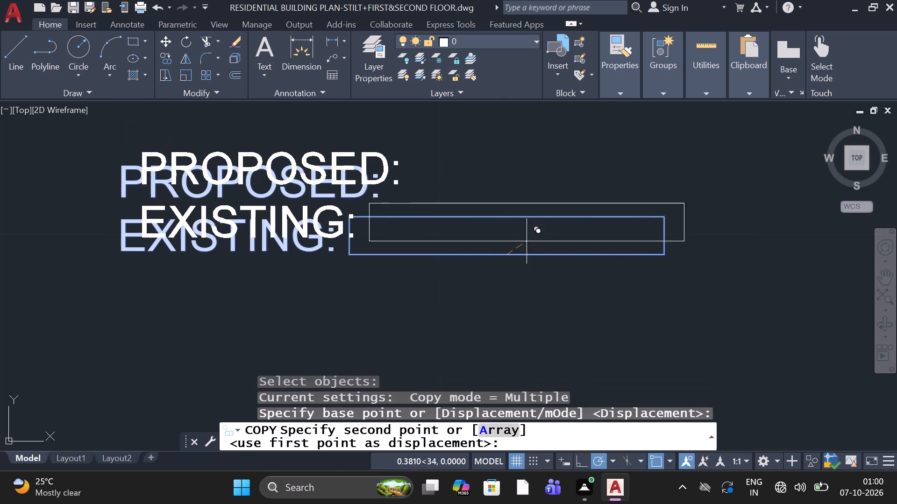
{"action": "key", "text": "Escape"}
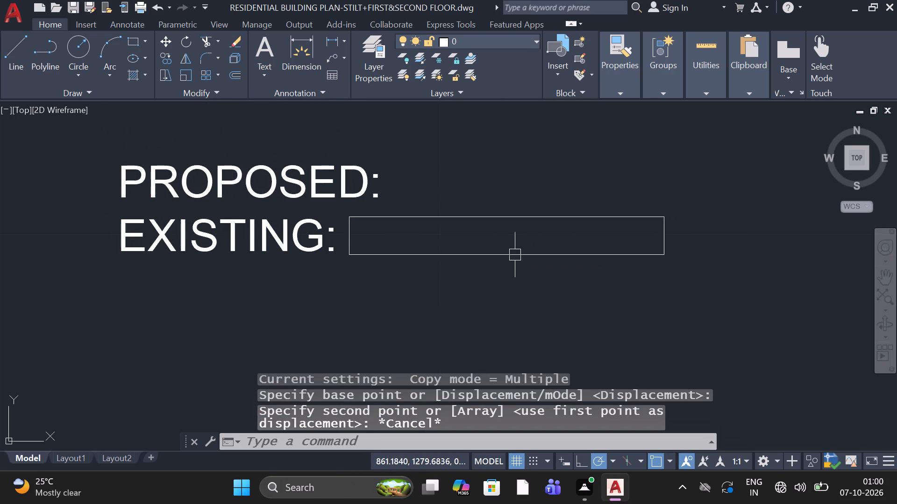
Copy the legend rectangle beside EXISTING: to just after PROPOSED:, and place a second copy directly below that one, aligned with it.
{"action": "type", "text": "CO"}
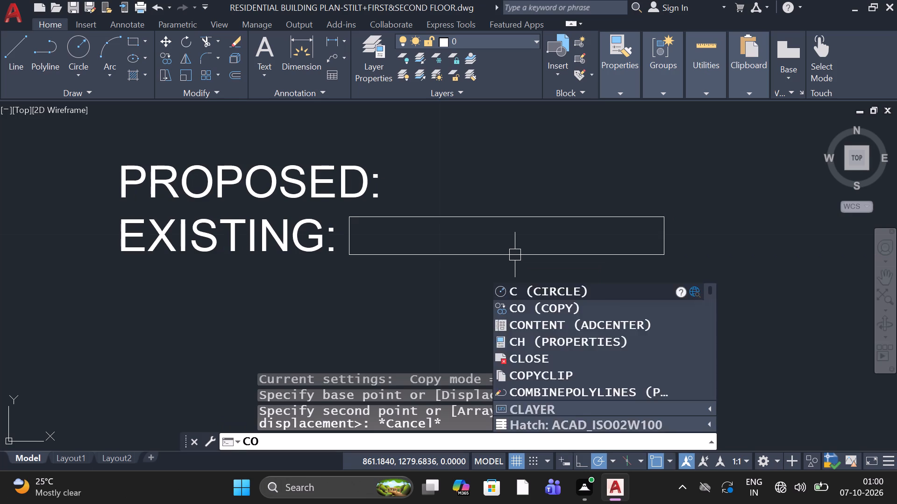
{"action": "key", "text": "space"}
{"action": "left_click_drag", "start_coordinate": [590, 126], "coordinate": [571, 149]}
{"action": "left_click", "coordinate": [488, 268]}
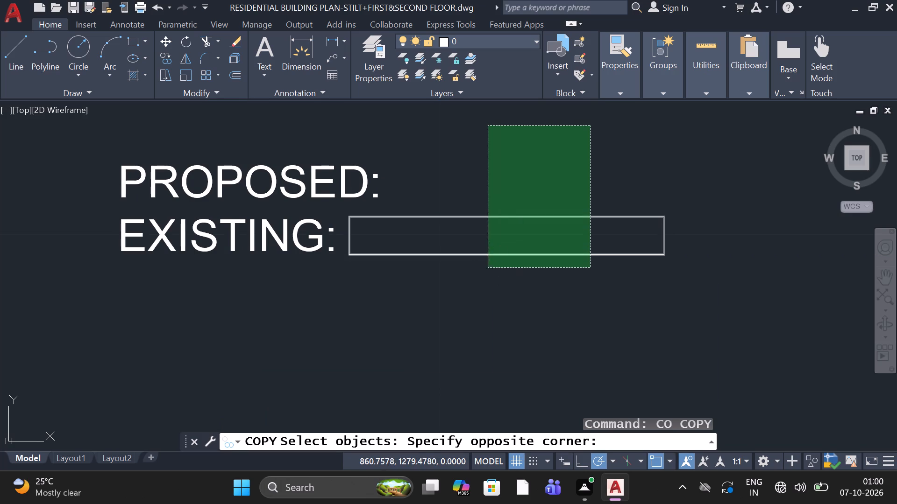
{"action": "key", "text": "space"}
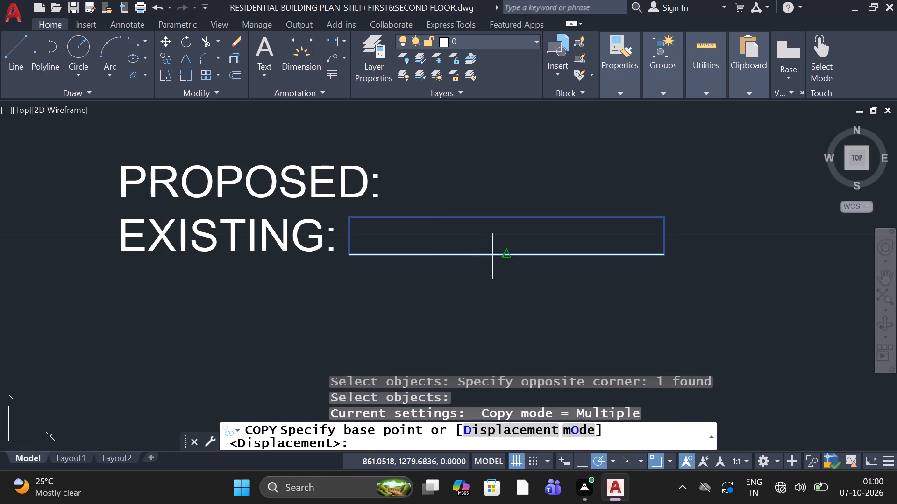
{"action": "left_click", "coordinate": [492, 256]}
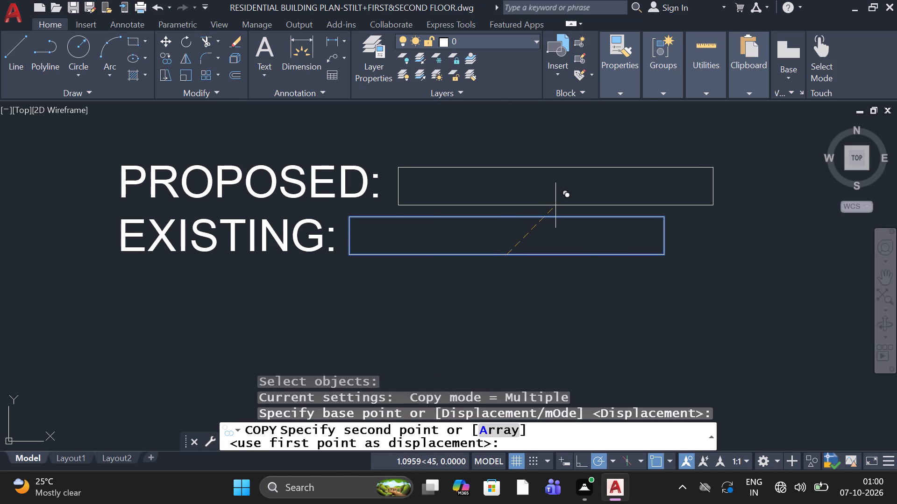
{"action": "left_click", "coordinate": [555, 205]}
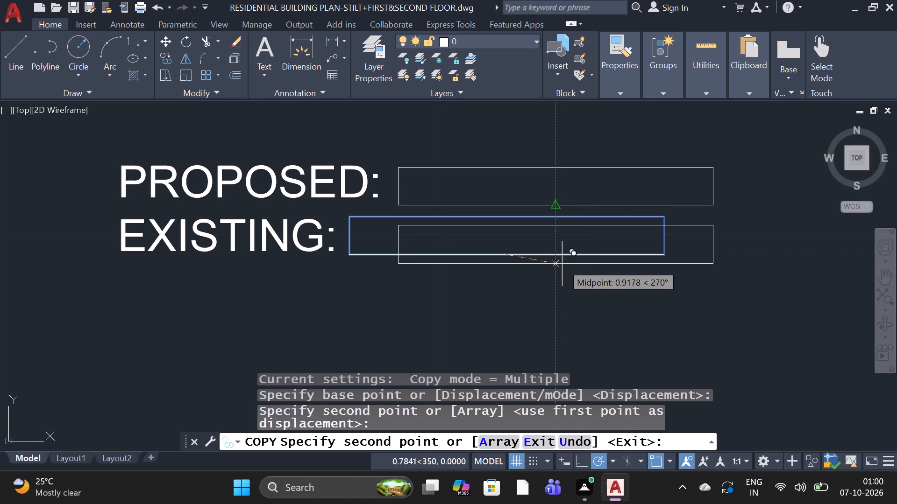
{"action": "left_click", "coordinate": [562, 264]}
{"action": "key", "text": "space"}
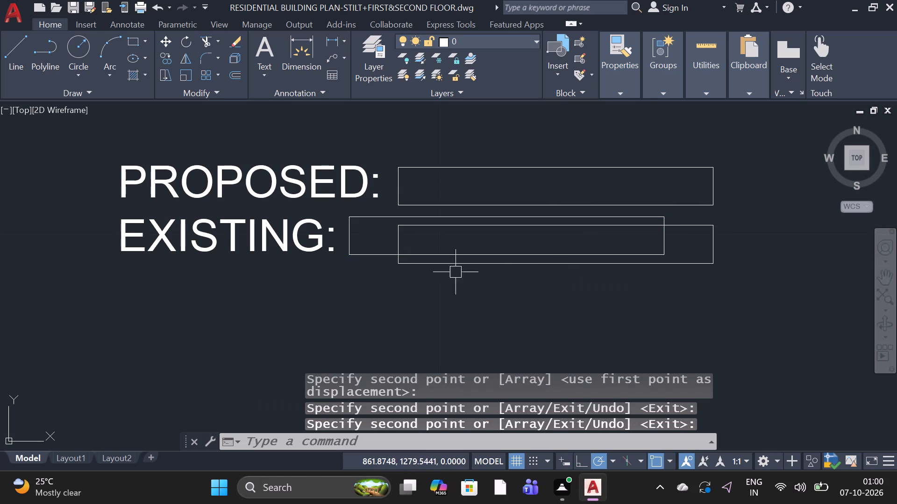
Delete the original legend rectangle closest to the EXISTING: label, keeping the two vertically aligned copies.
{"action": "scroll", "coordinate": [394, 227], "scroll_direction": "up", "scroll_amount": 2}
{"action": "double_click", "coordinate": [379, 177]}
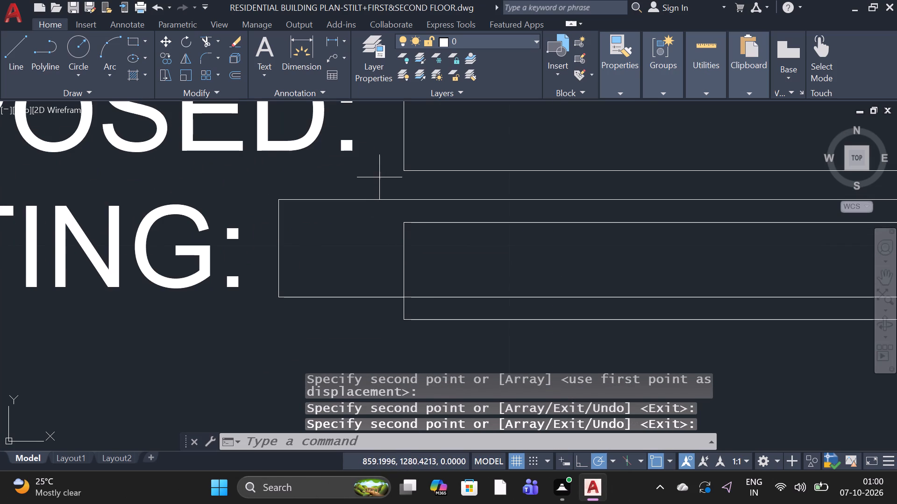
{"action": "left_click", "coordinate": [308, 303]}
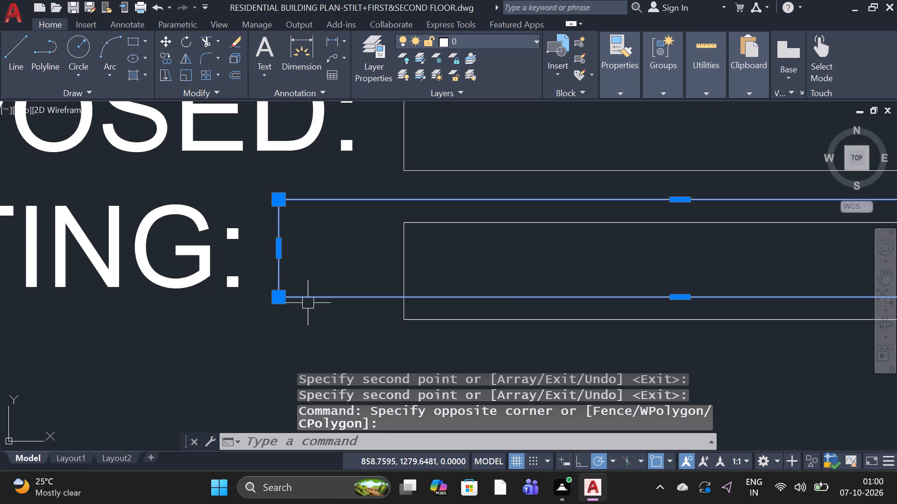
{"action": "key", "text": "Delete"}
Draw a vertical line from the midpoint of the row line under REFERENCE, down across the next row line to the one below it.
{"action": "scroll", "coordinate": [334, 291], "scroll_direction": "down", "scroll_amount": 2}
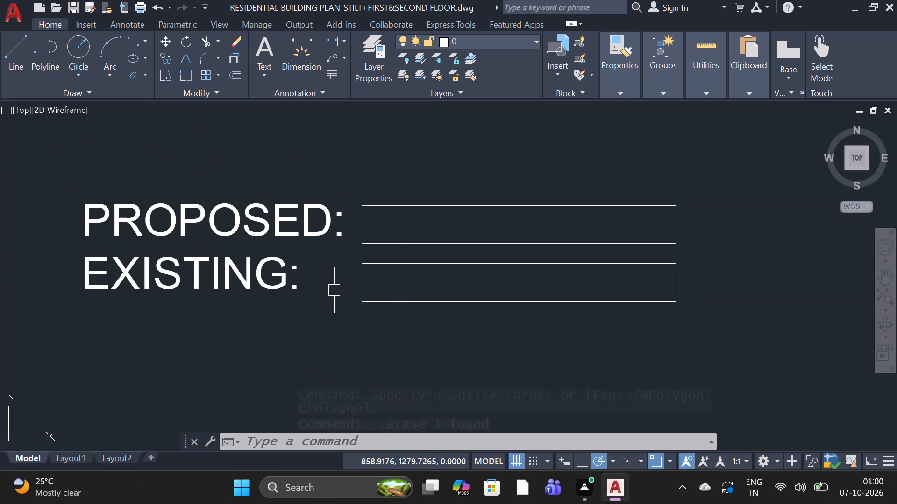
{"action": "scroll", "coordinate": [334, 290], "scroll_direction": "up", "scroll_amount": 1}
{"action": "scroll", "coordinate": [334, 290], "scroll_direction": "down", "scroll_amount": 3}
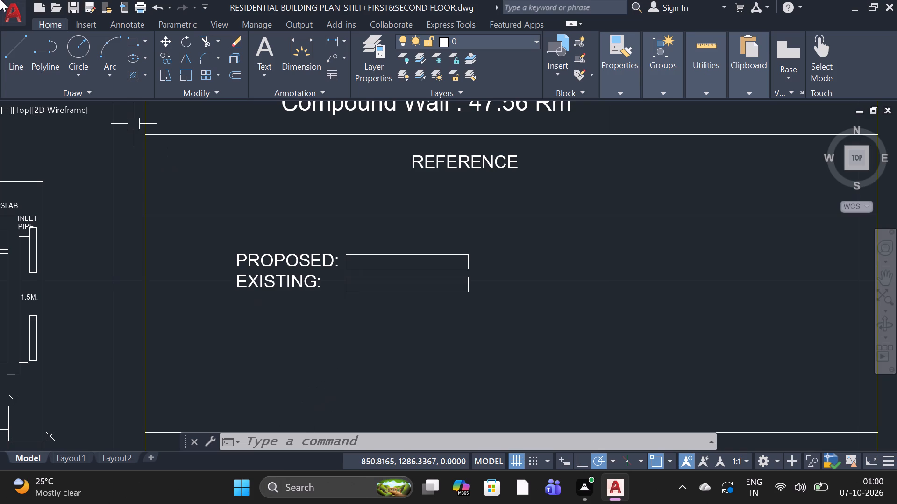
{"action": "left_click", "coordinate": [26, 53]}
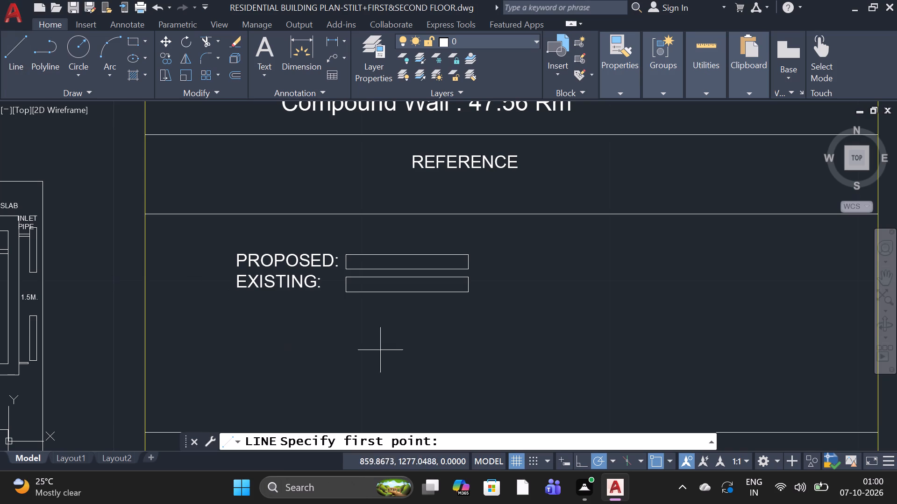
{"action": "left_click", "coordinate": [510, 220]}
{"action": "scroll", "coordinate": [499, 350], "scroll_direction": "down", "scroll_amount": 3}
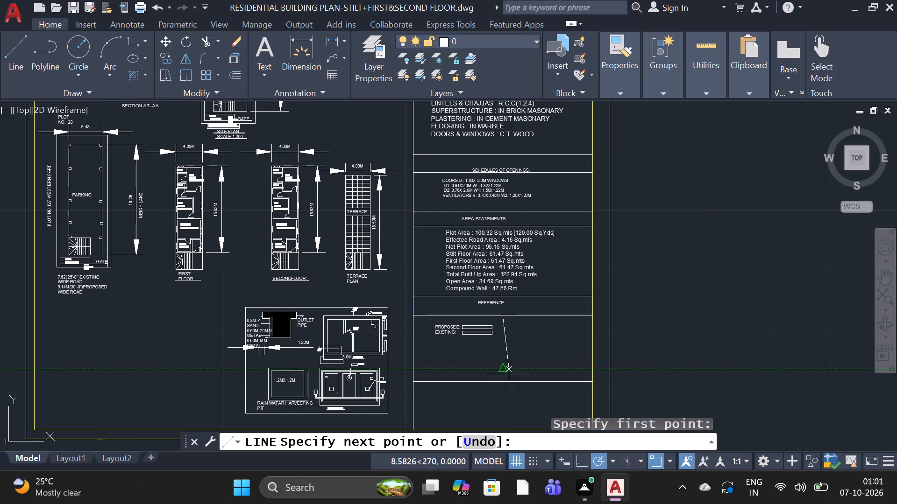
{"action": "left_click", "coordinate": [501, 383]}
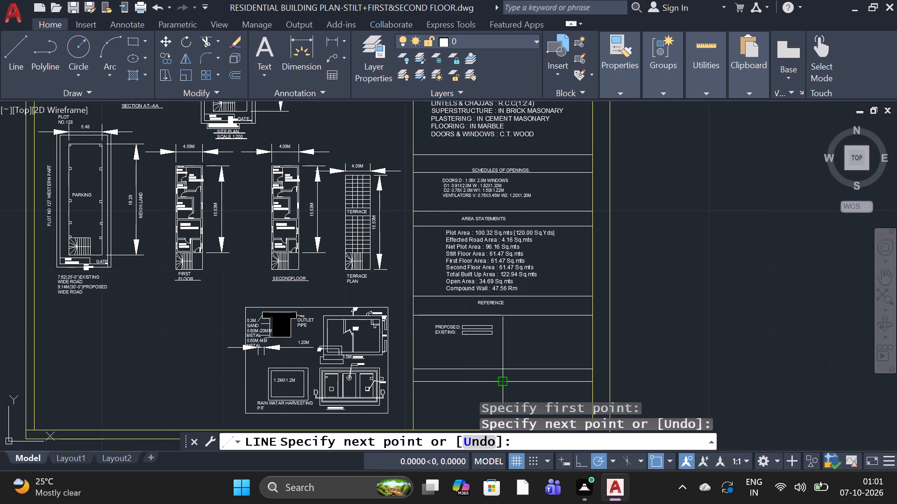
{"action": "key", "text": "space"}
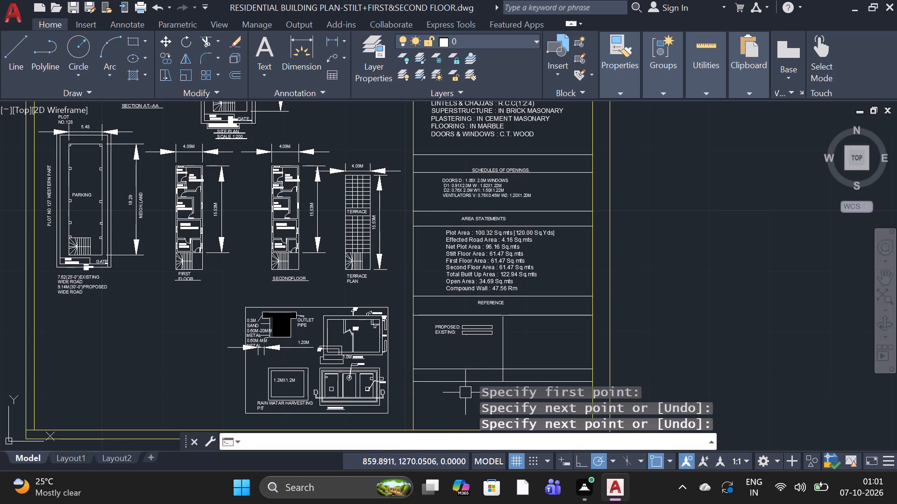
Add multiline text at height 0.5 below the EXISTING: label, starting with a blank line, reading SCZLE and 1:100 separated by five spaces.
{"action": "scroll", "coordinate": [465, 392], "scroll_direction": "up", "scroll_amount": 1}
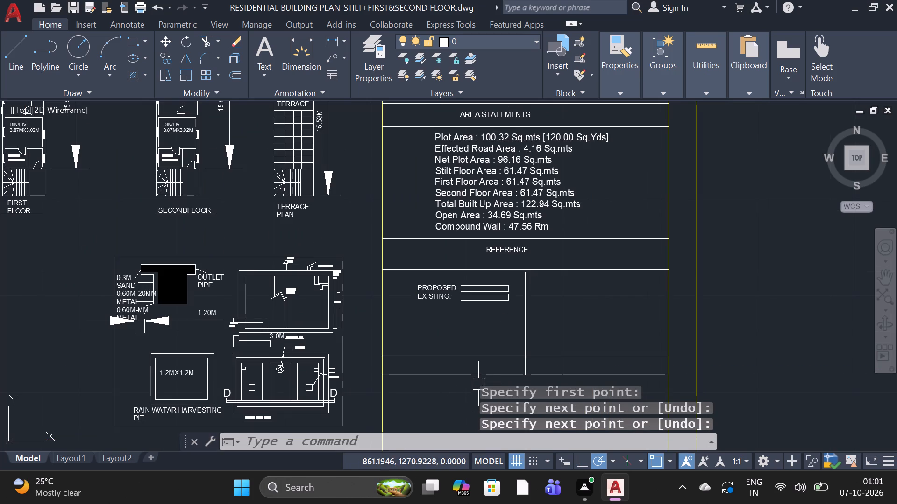
{"action": "type", "text": "T"}
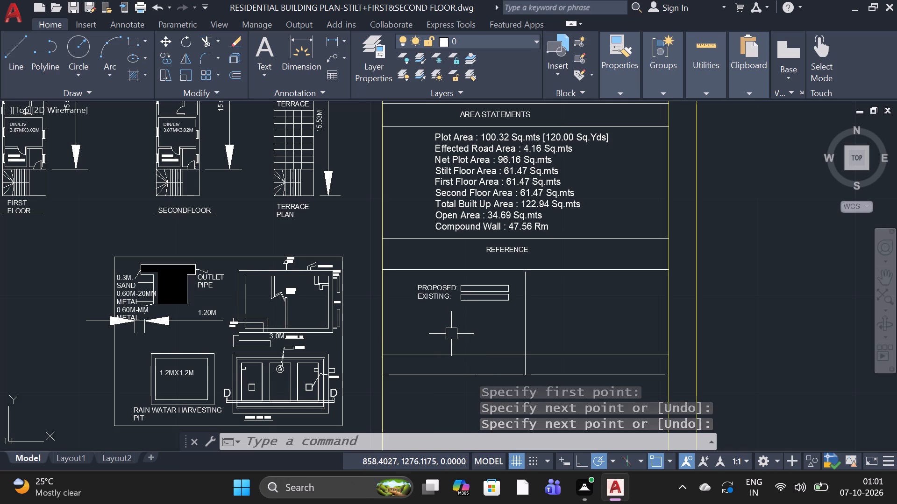
{"action": "key", "text": "space"}
{"action": "scroll", "coordinate": [427, 322], "scroll_direction": "up", "scroll_amount": 3}
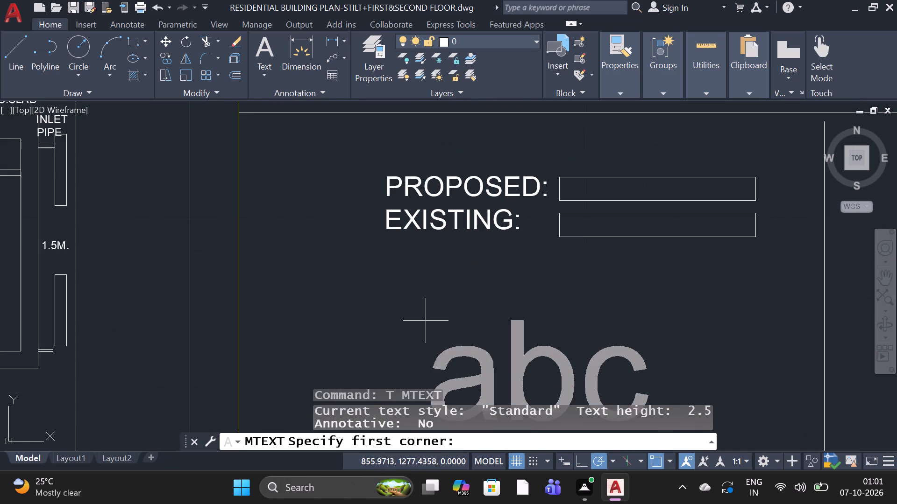
{"action": "left_click_drag", "start_coordinate": [394, 298], "coordinate": [390, 305]}
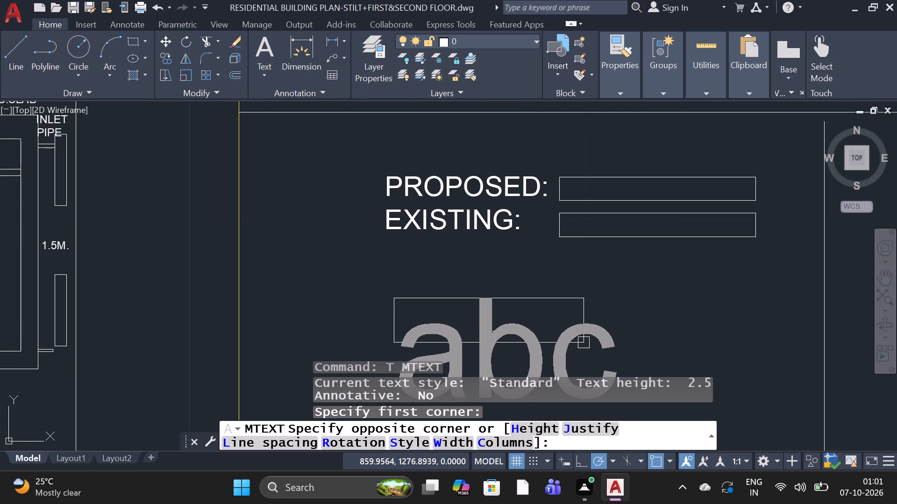
{"action": "scroll", "coordinate": [621, 322], "scroll_direction": "up", "scroll_amount": 2}
{"action": "scroll", "coordinate": [626, 312], "scroll_direction": "down", "scroll_amount": 3}
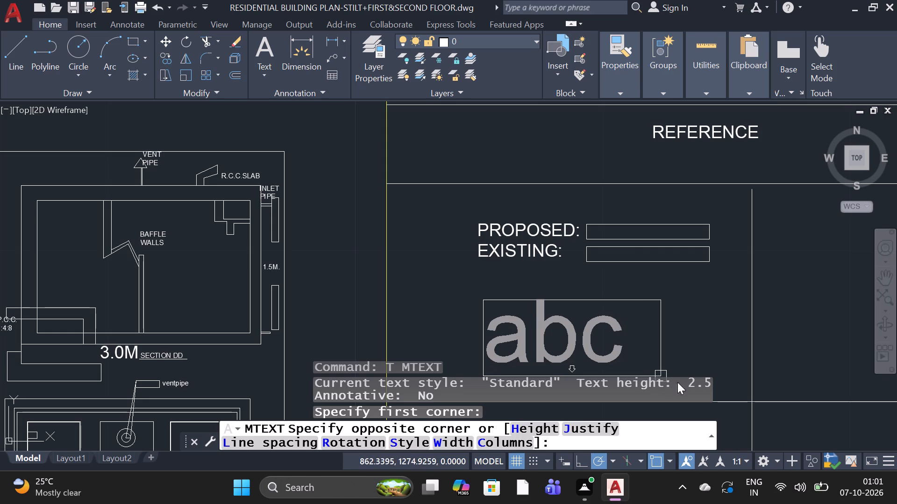
{"action": "scroll", "coordinate": [694, 342], "scroll_direction": "down", "scroll_amount": 2}
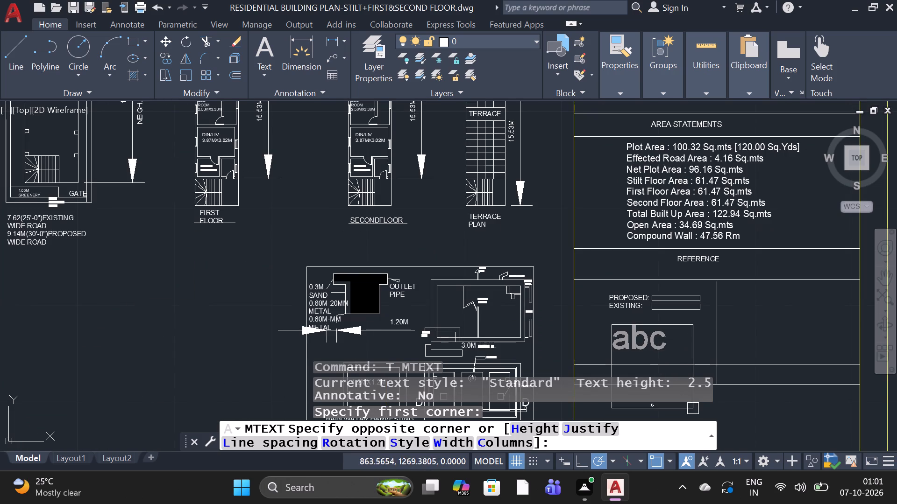
{"action": "left_click", "coordinate": [698, 360]}
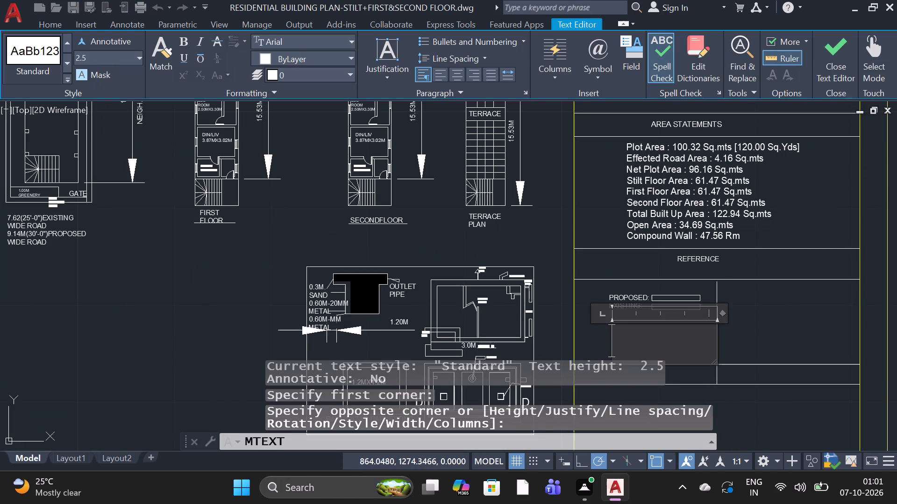
{"action": "left_click", "coordinate": [142, 56]}
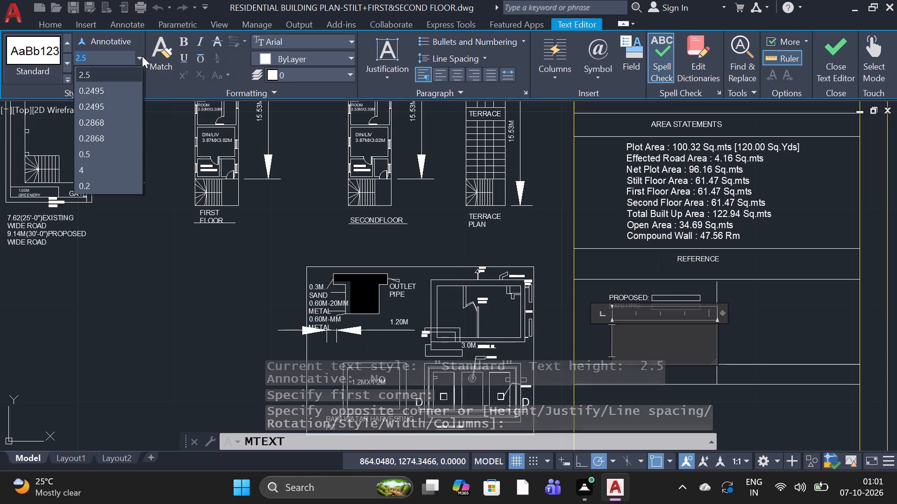
{"action": "left_click", "coordinate": [116, 154]}
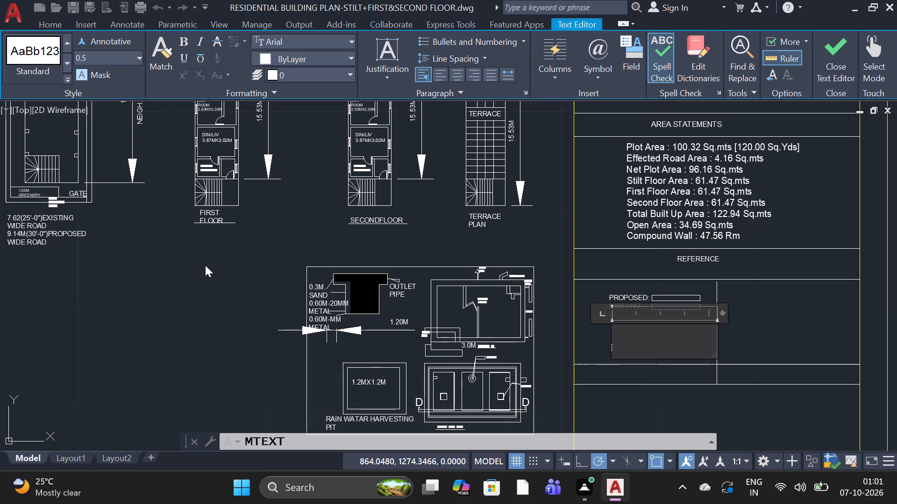
{"action": "key", "text": "Return"}
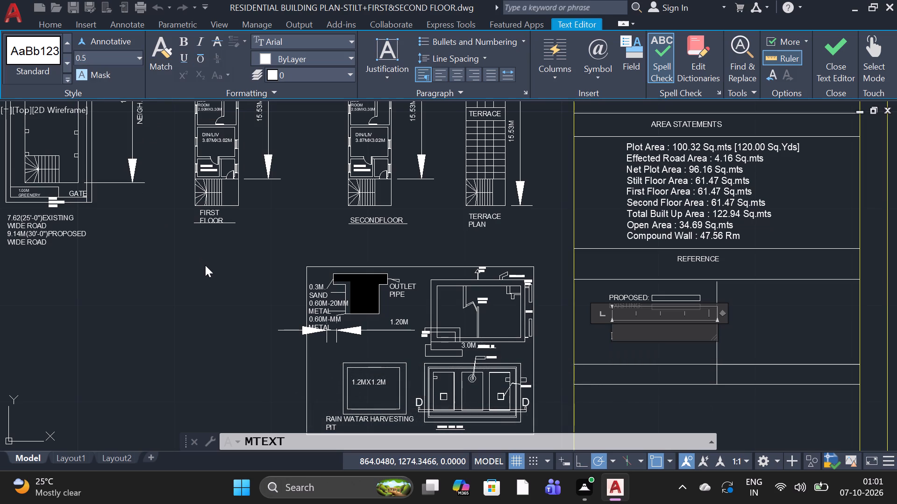
{"action": "key", "text": "s"}
{"action": "type", "text": "CZ"}
{"action": "type", "text": "LE"}
{"action": "key", "text": "space"}
{"action": "key", "text": "space"}
{"action": "key", "text": "space"}
{"action": "key", "text": "space"}
{"action": "key", "text": "space"}
{"action": "key", "text": "1"}
{"action": "key", "text": "shift+colon"}
{"action": "type", "text": "100"}
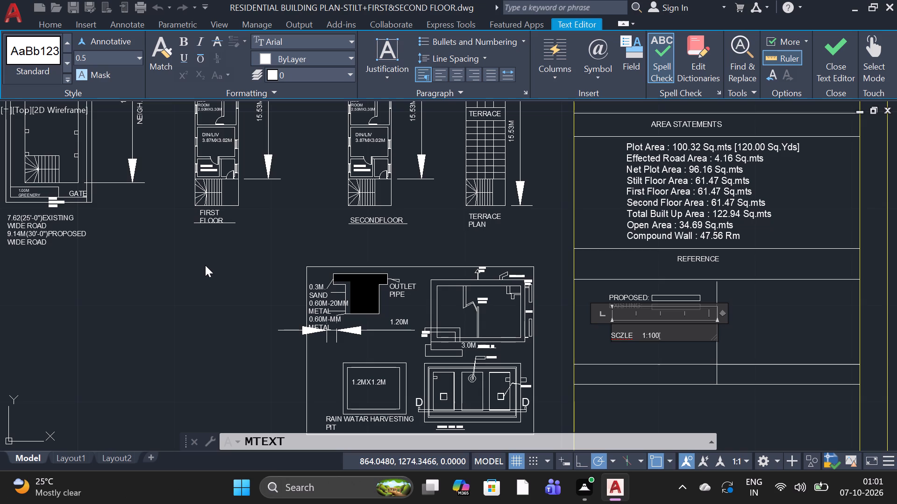
Add a new line below SCZLE 1:100 reading NOTE ALL DIMENSINOS ARE IN METERS and finish the text.
{"action": "key", "text": "Return"}
{"action": "type", "text": "NO"}
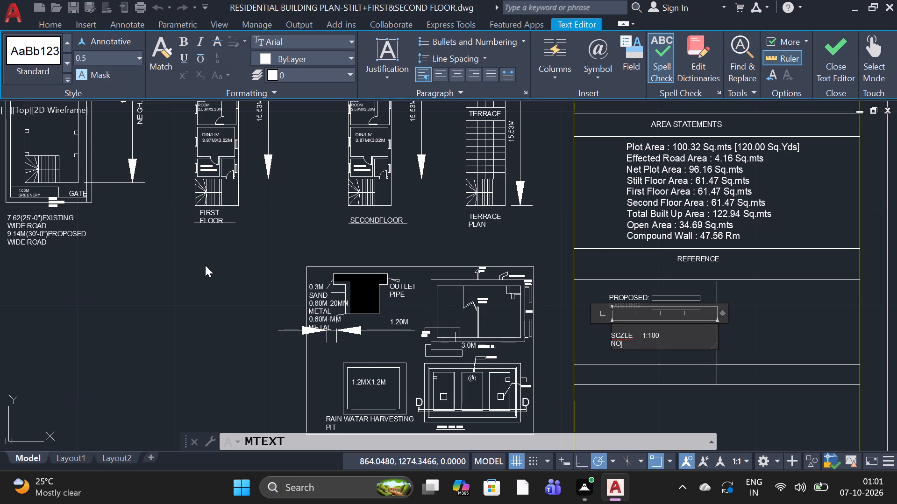
{"action": "type", "text": "TE"}
{"action": "key", "text": "space"}
{"action": "type", "text": "ALL"}
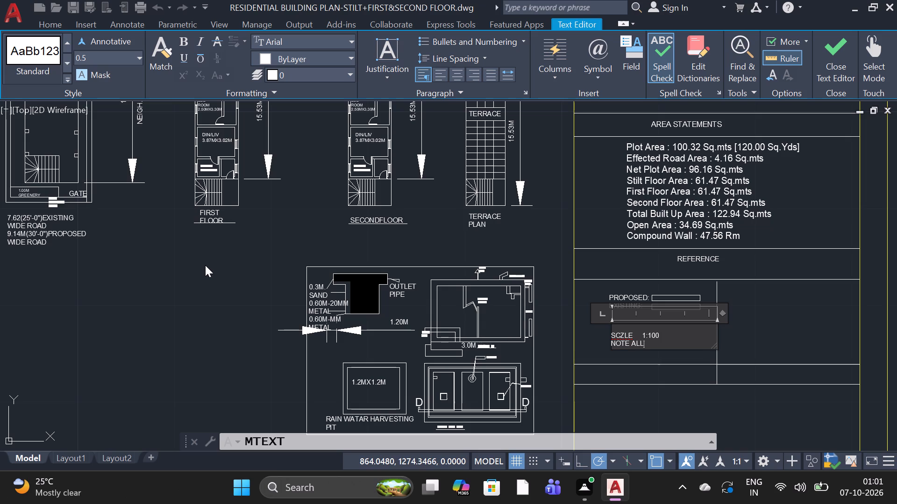
{"action": "key", "text": "space"}
{"action": "type", "text": "DI"}
{"action": "key", "text": "m"}
{"action": "type", "text": "ENS"}
{"action": "key", "text": "i"}
{"action": "type", "text": "NO"}
{"action": "type", "text": "S ARE"}
{"action": "key", "text": "space"}
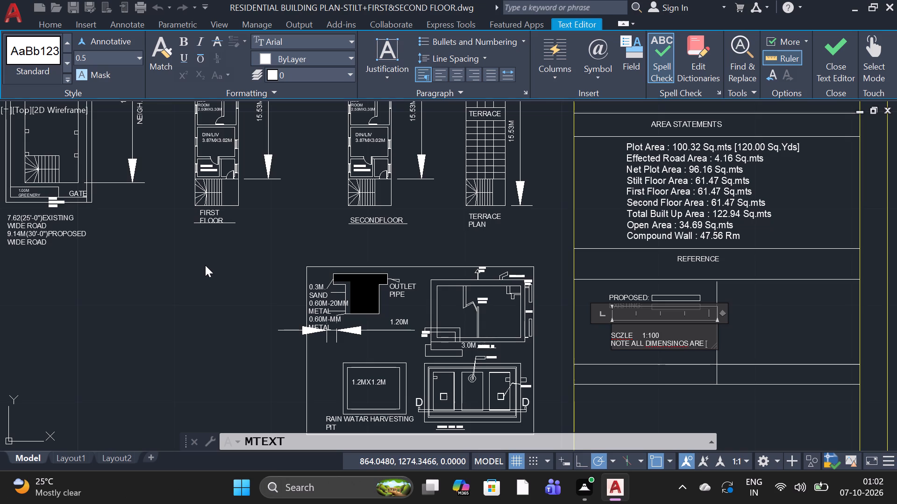
{"action": "type", "text": "IN"}
{"action": "key", "text": "m"}
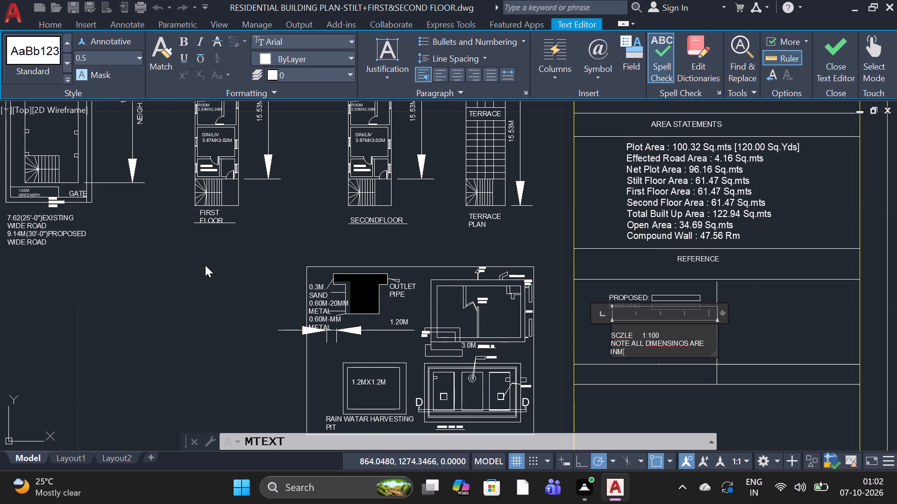
{"action": "key", "text": "BackSpace"}
{"action": "key", "text": "space"}
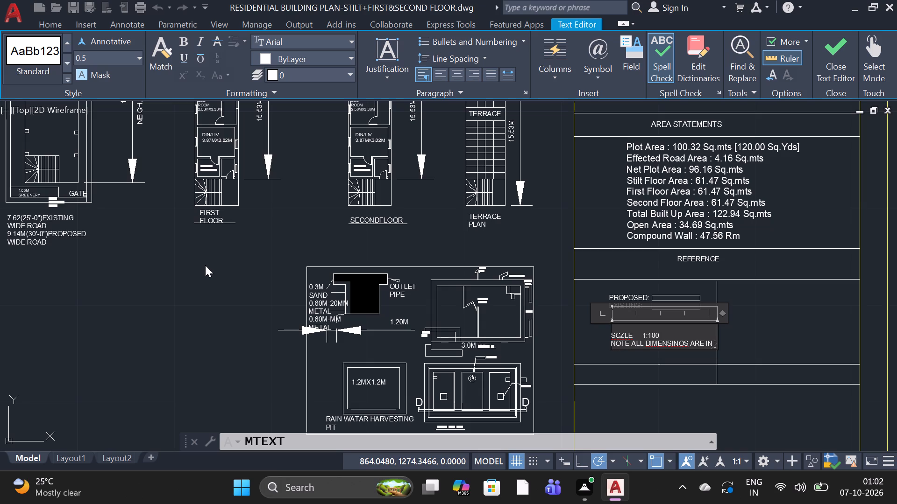
{"action": "key", "text": "m"}
{"action": "type", "text": "ETE"}
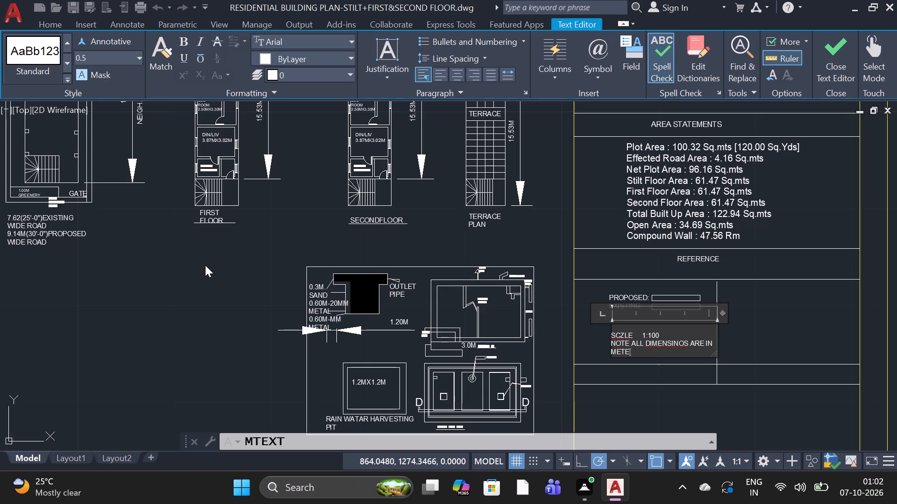
{"action": "type", "text": "RS"}
{"action": "left_click", "coordinate": [534, 280]}
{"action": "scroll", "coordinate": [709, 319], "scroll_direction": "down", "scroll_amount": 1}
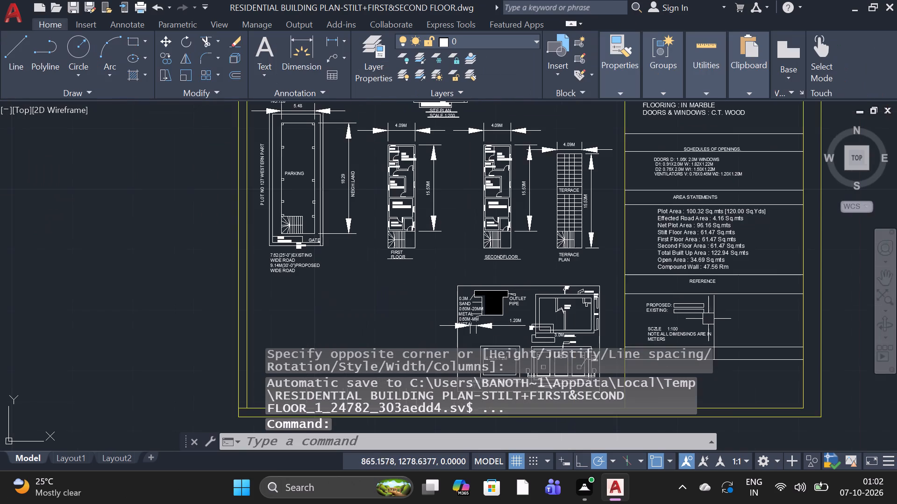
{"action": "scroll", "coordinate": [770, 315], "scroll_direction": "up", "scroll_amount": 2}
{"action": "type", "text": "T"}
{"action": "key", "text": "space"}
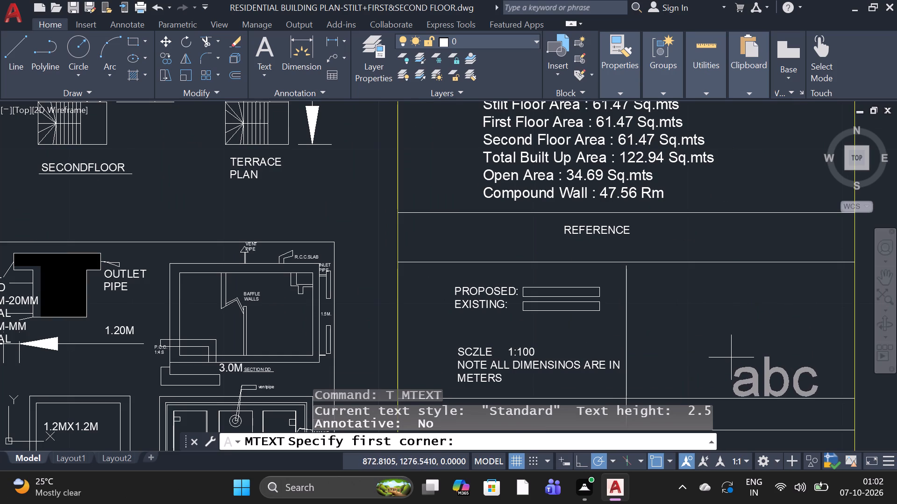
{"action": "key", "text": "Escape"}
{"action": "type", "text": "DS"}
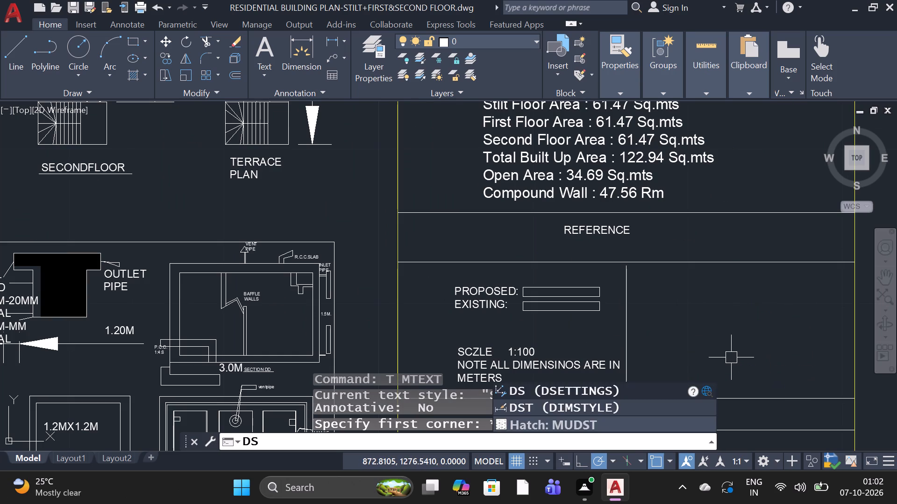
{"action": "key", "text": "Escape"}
Insert the North Arrow block from DesignCenter's Landscaping.dwg at scale 1 in the empty cell beside the legend under REFERENCE.
{"action": "type", "text": "DC"}
{"action": "key", "text": "space"}
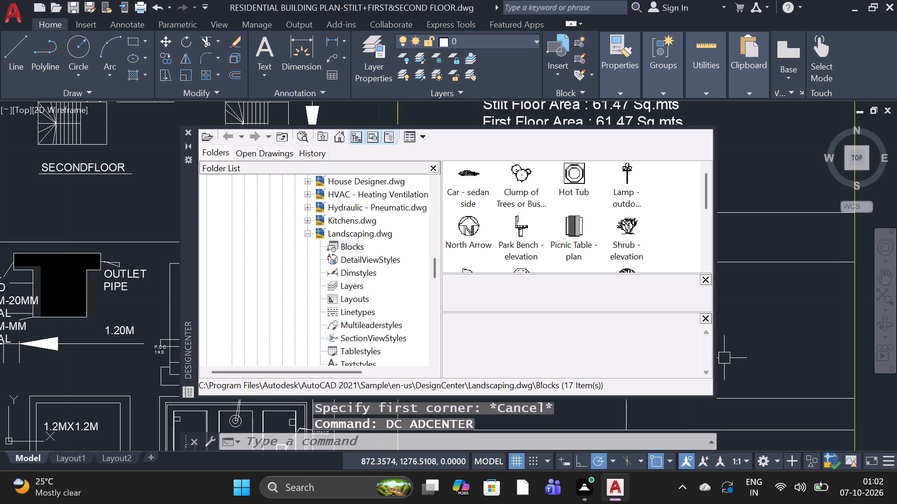
{"action": "double_click", "coordinate": [473, 234]}
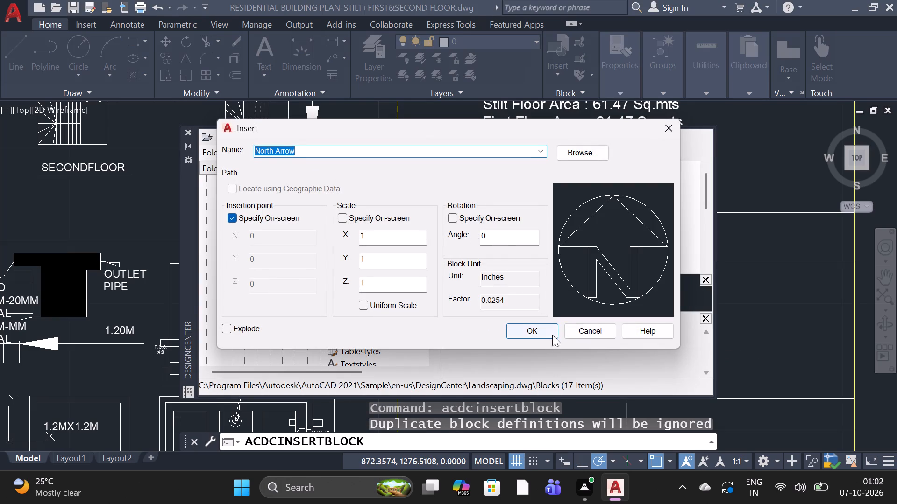
{"action": "left_click", "coordinate": [546, 335]}
{"action": "left_click", "coordinate": [752, 316]}
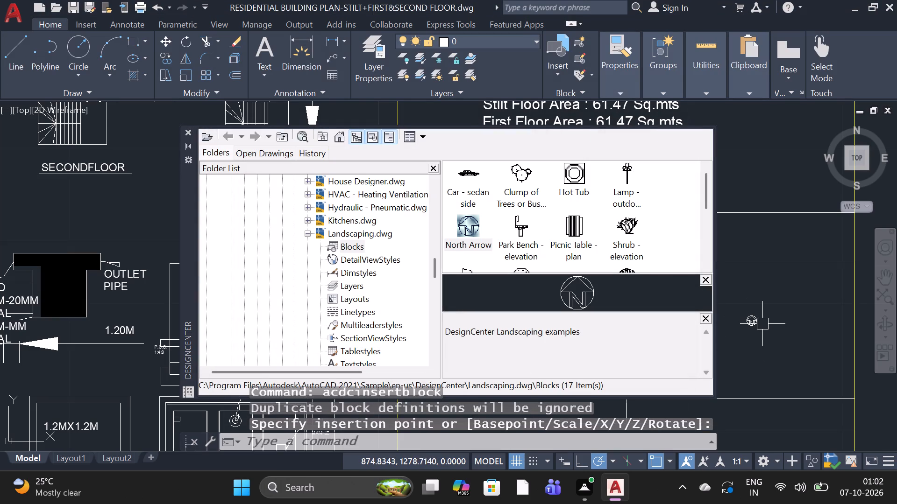
{"action": "key", "text": "Escape"}
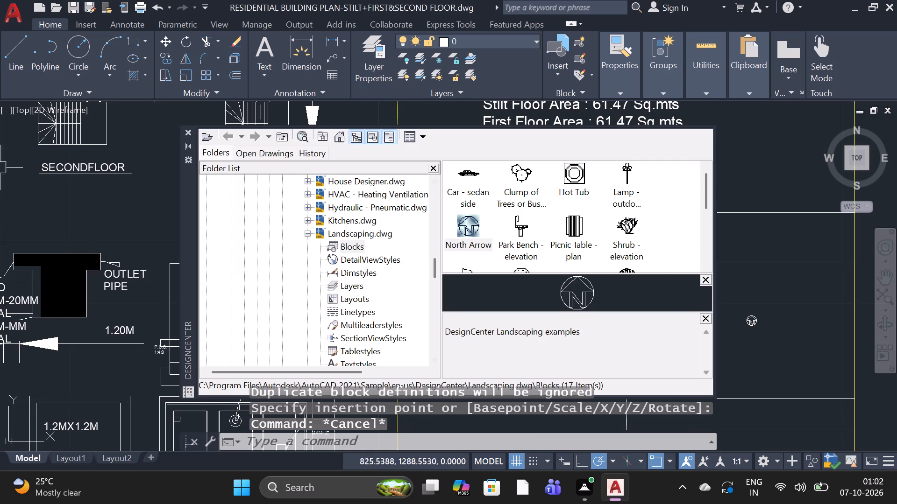
{"action": "left_click", "coordinate": [190, 132]}
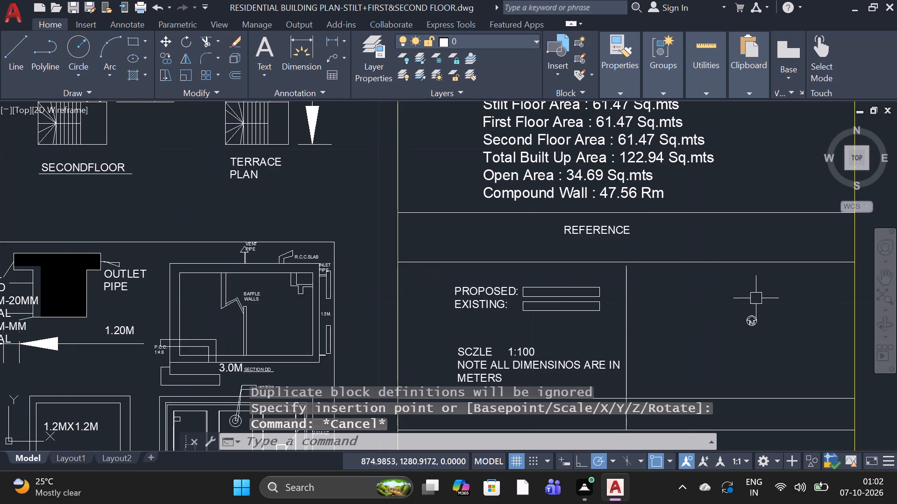
Scale the north arrow up by a factor of about 3 from its top point.
{"action": "scroll", "coordinate": [748, 308], "scroll_direction": "up", "scroll_amount": 3}
{"action": "left_click", "coordinate": [777, 374]}
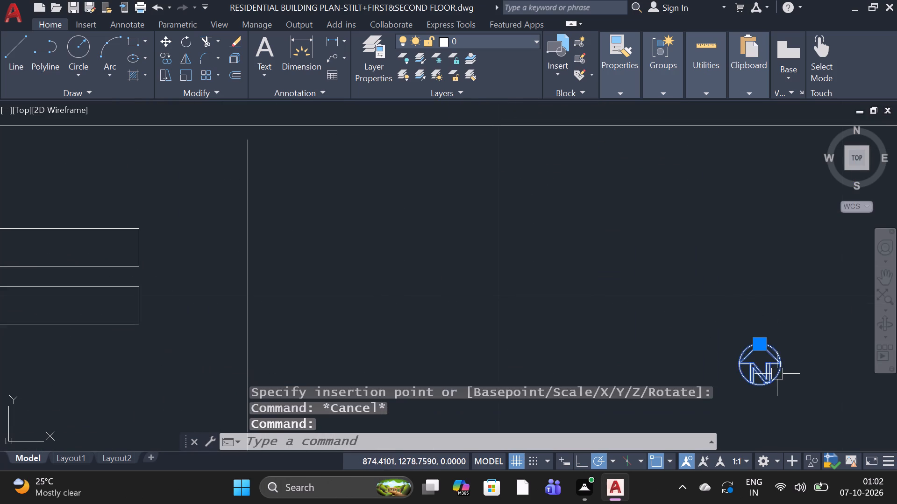
{"action": "right_click", "coordinate": [777, 374]}
{"action": "left_click", "coordinate": [757, 258]}
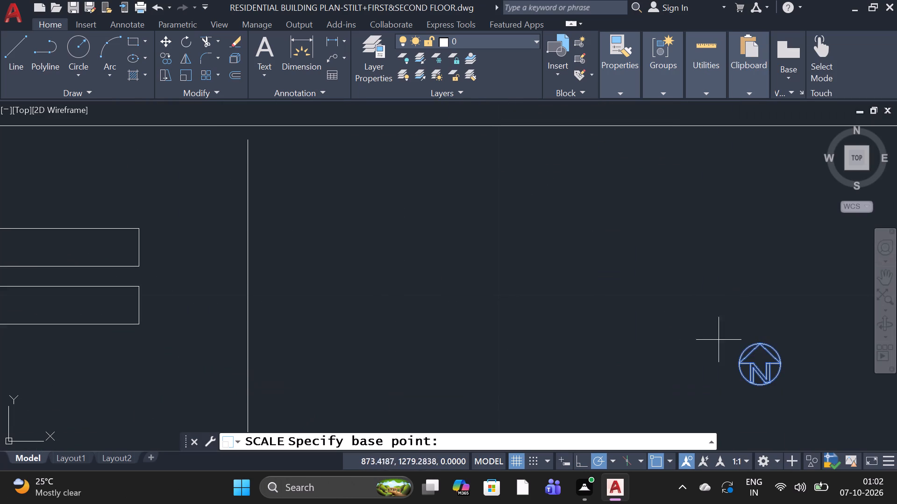
{"action": "left_click", "coordinate": [766, 343]}
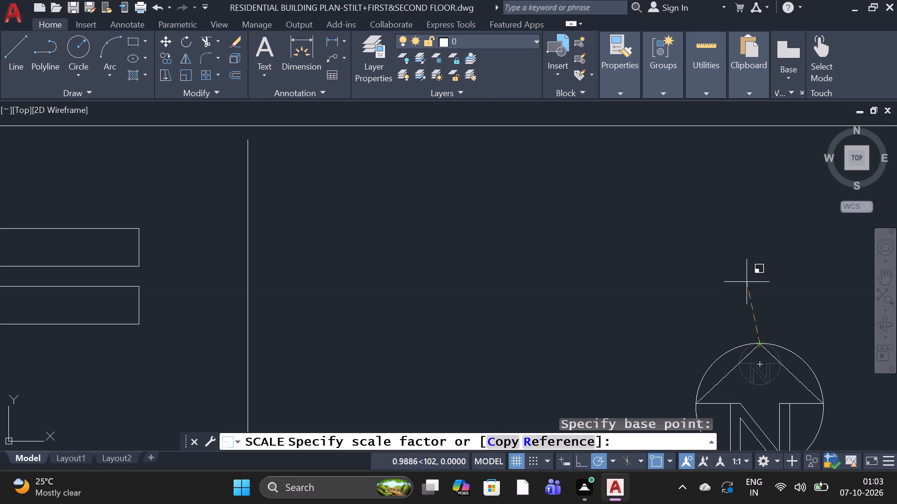
{"action": "scroll", "coordinate": [751, 268], "scroll_direction": "down", "scroll_amount": 2}
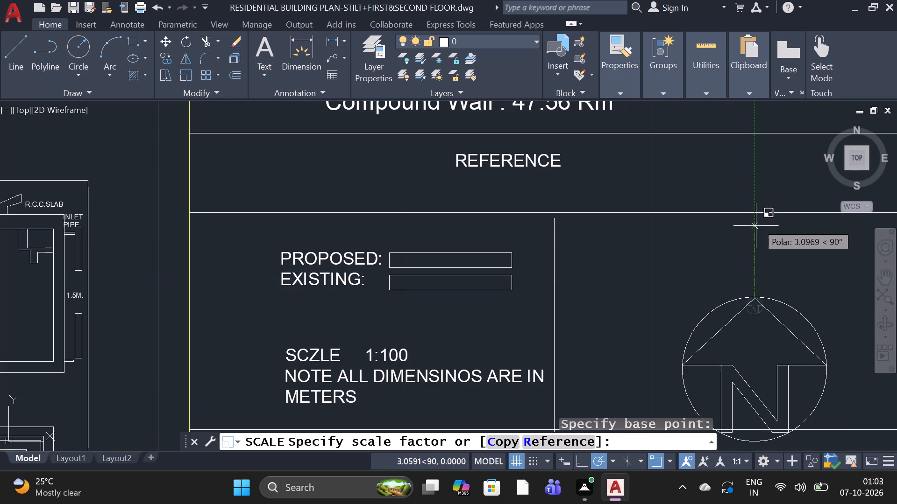
{"action": "left_click", "coordinate": [756, 229]}
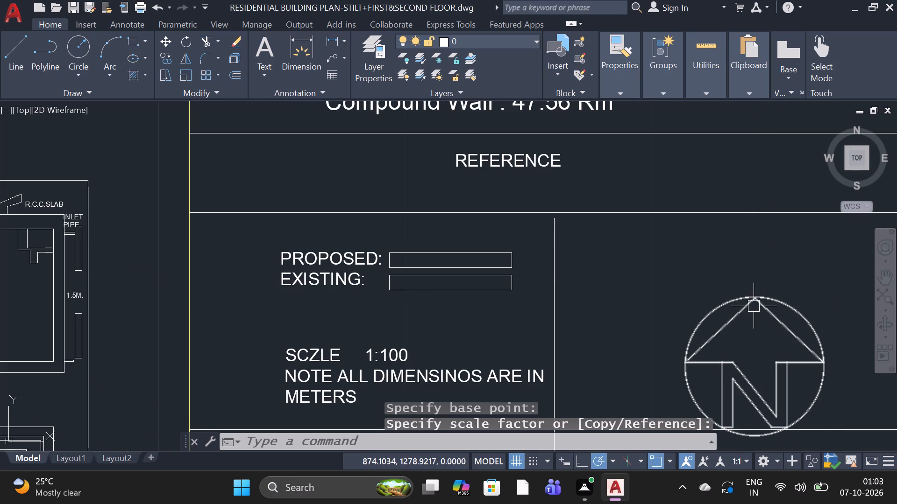
Move the enlarged north arrow about 1.4 units up and slightly toward the vertical divider so it fits inside its cell.
{"action": "left_click", "coordinate": [754, 306]}
{"action": "left_click", "coordinate": [756, 296]}
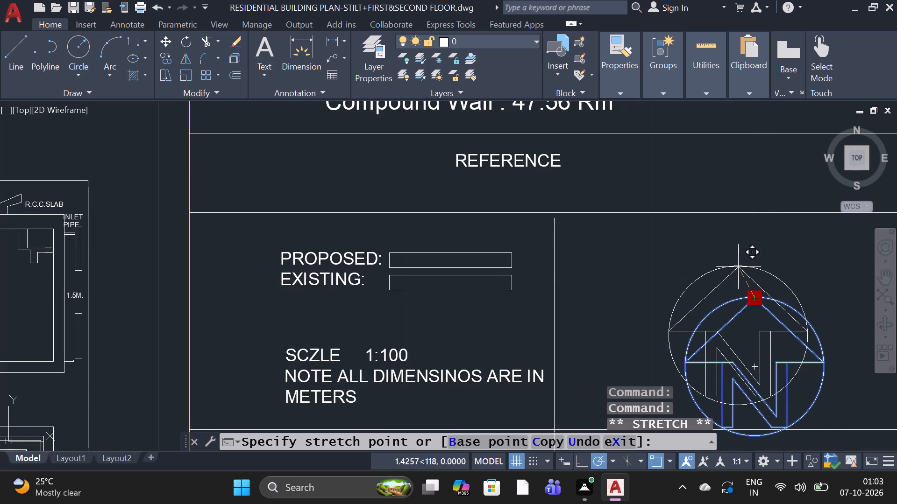
{"action": "left_click", "coordinate": [741, 265]}
{"action": "key", "text": "Escape"}
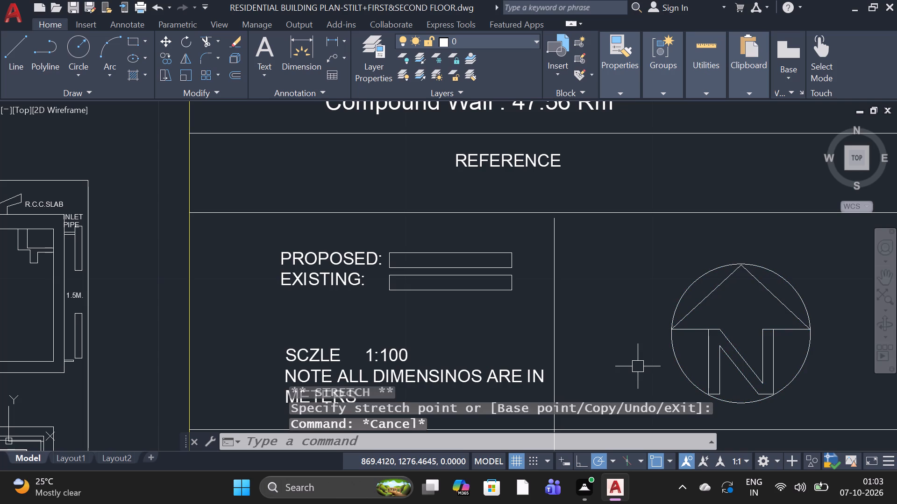
Add multiline text OWNERS'S SIGNATURE at height 0.5, after a blank first line, in the narrow cell below the scale and note text.
{"action": "scroll", "coordinate": [663, 325], "scroll_direction": "down", "scroll_amount": 4}
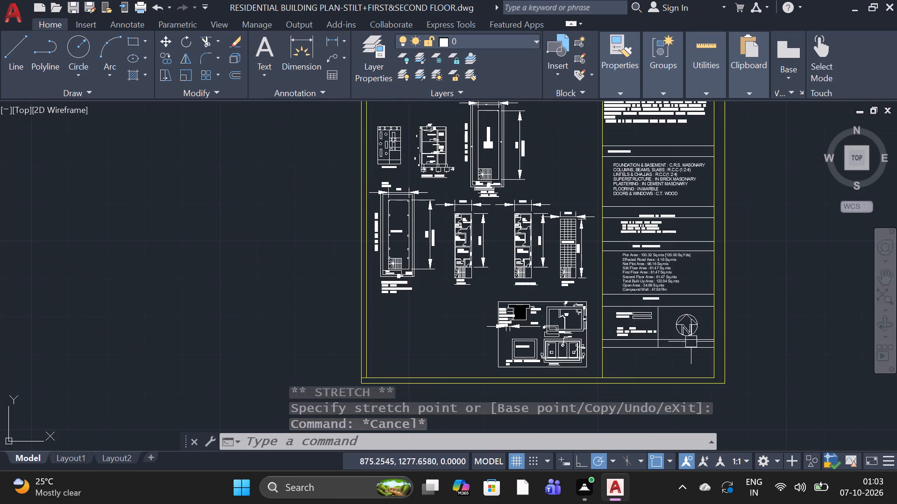
{"action": "scroll", "coordinate": [683, 365], "scroll_direction": "up", "scroll_amount": 4}
{"action": "scroll", "coordinate": [683, 364], "scroll_direction": "down", "scroll_amount": 1}
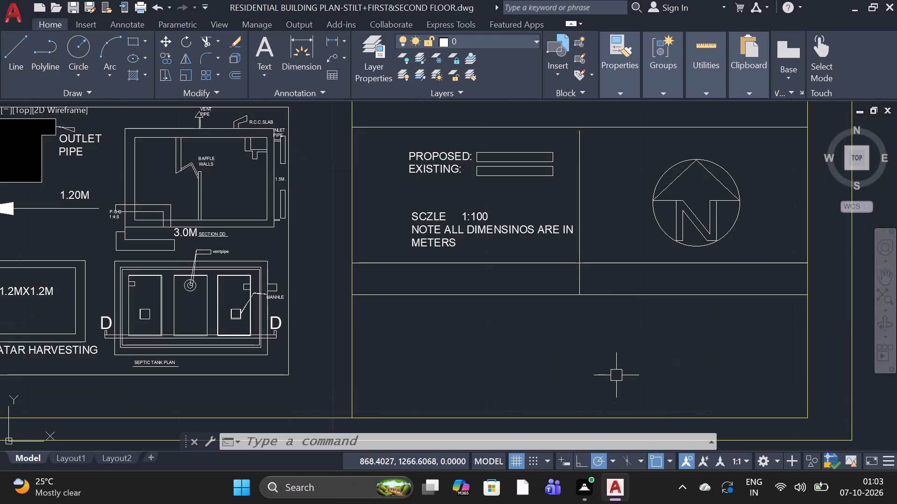
{"action": "type", "text": "T"}
{"action": "key", "text": "space"}
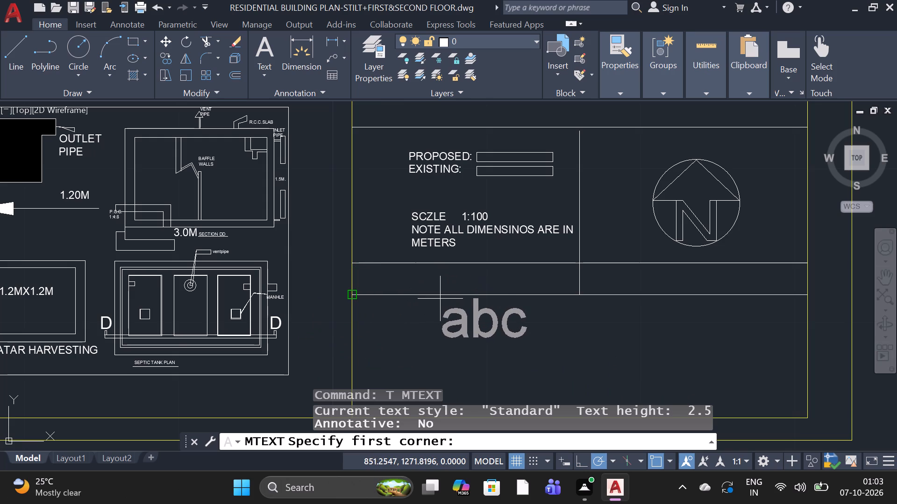
{"action": "scroll", "coordinate": [423, 278], "scroll_direction": "up", "scroll_amount": 3}
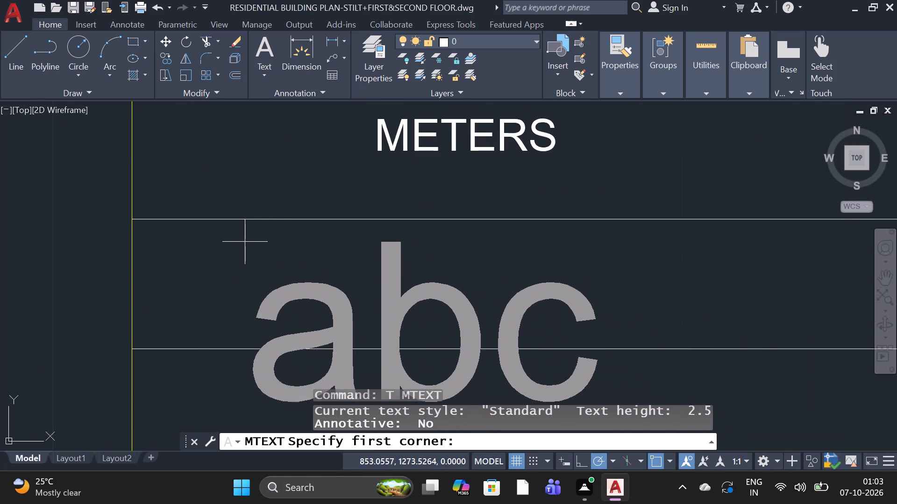
{"action": "left_click", "coordinate": [237, 237]}
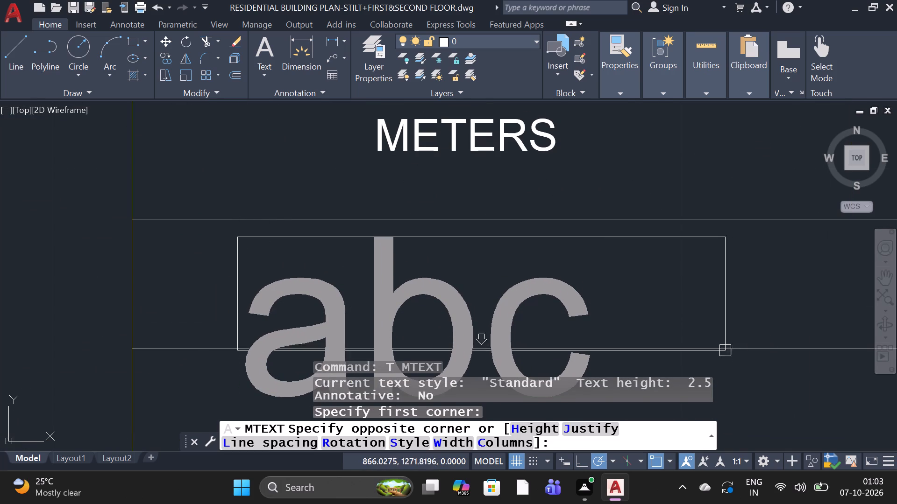
{"action": "left_click", "coordinate": [746, 334]}
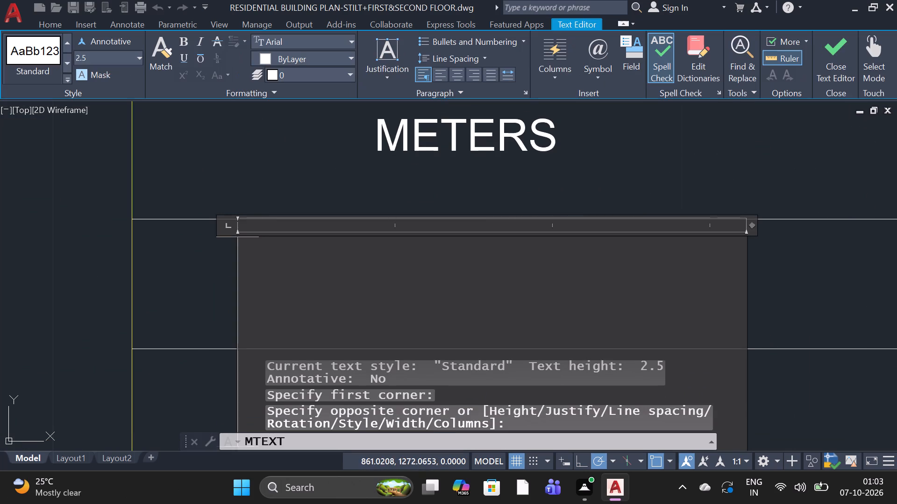
{"action": "left_click", "coordinate": [139, 56]}
{"action": "left_click", "coordinate": [113, 155]}
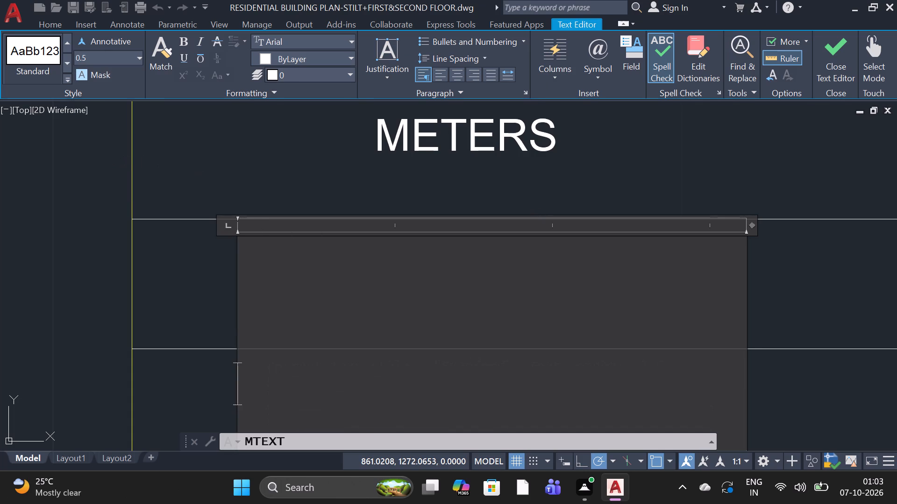
{"action": "key", "text": "Return"}
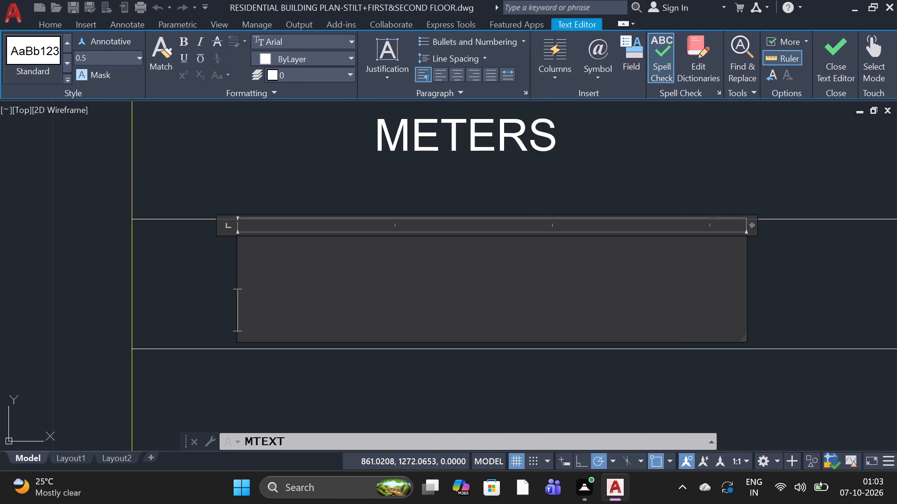
{"action": "type", "text": "OW"}
{"action": "key", "text": "n"}
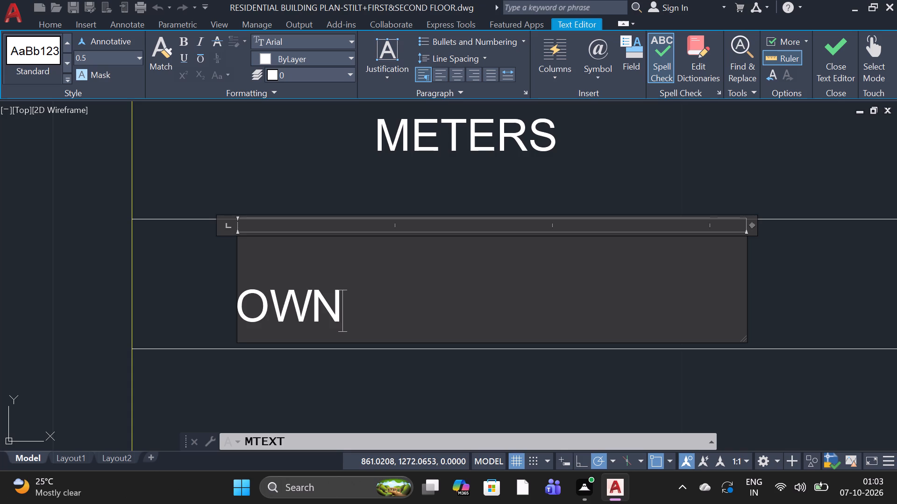
{"action": "type", "text": "ERS"}
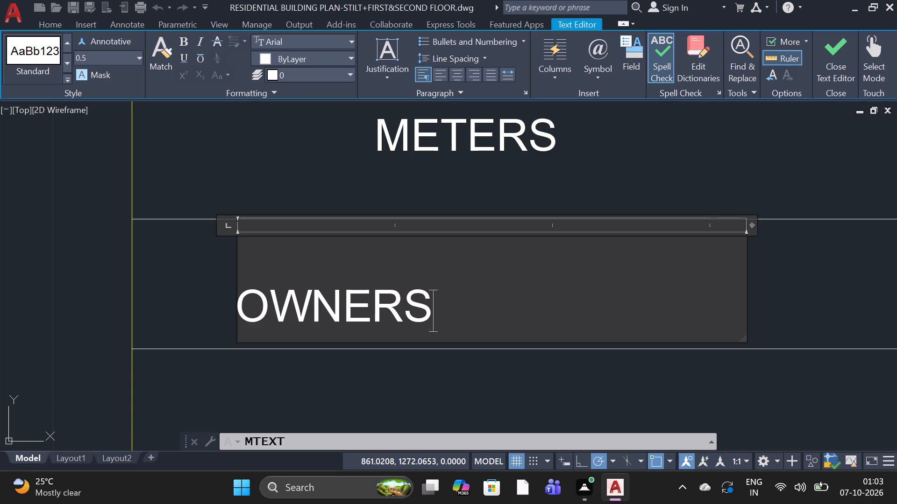
{"action": "key", "text": "apostrophe"}
{"action": "key", "text": "s"}
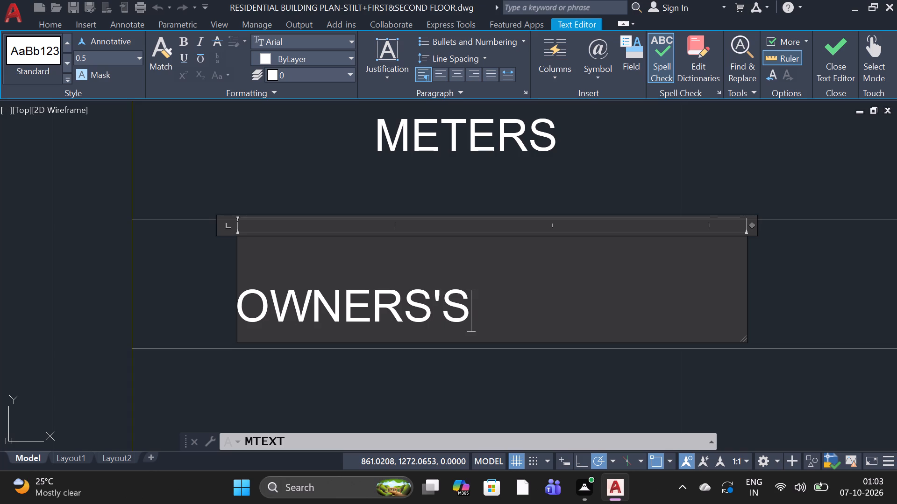
{"action": "key", "text": "space"}
{"action": "type", "text": "SI"}
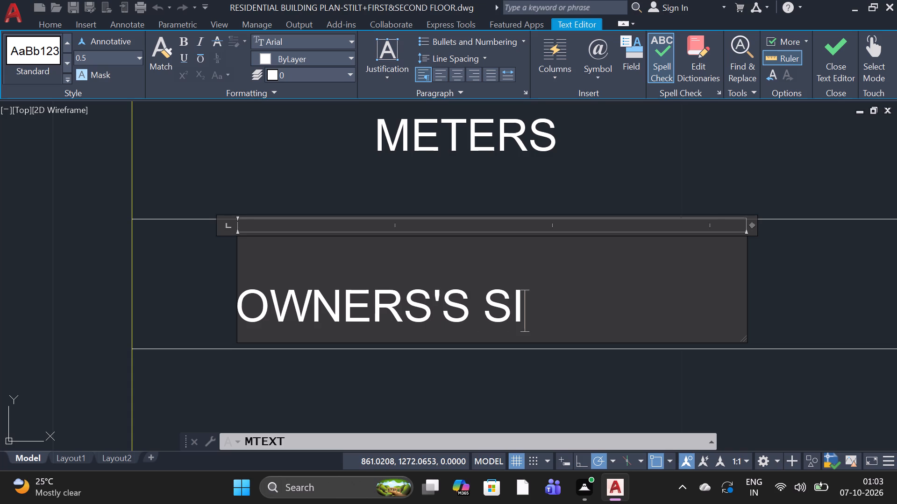
{"action": "type", "text": "GN"}
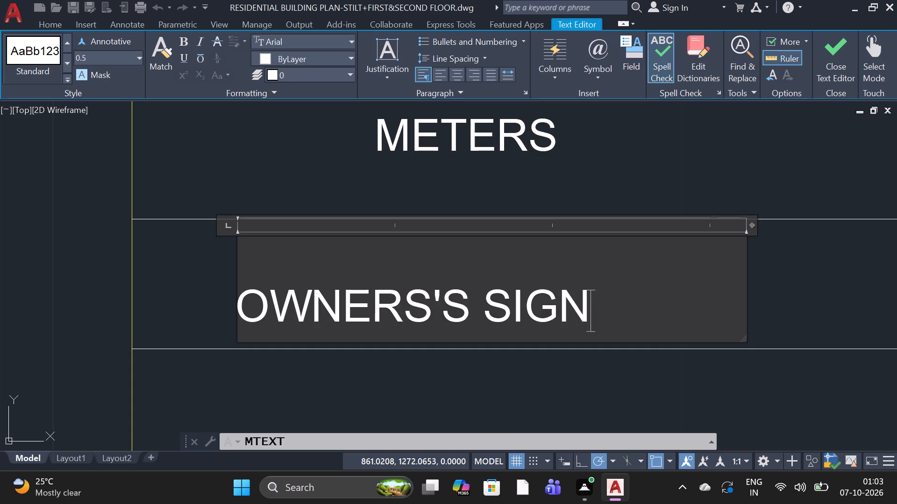
{"action": "key", "text": "a"}
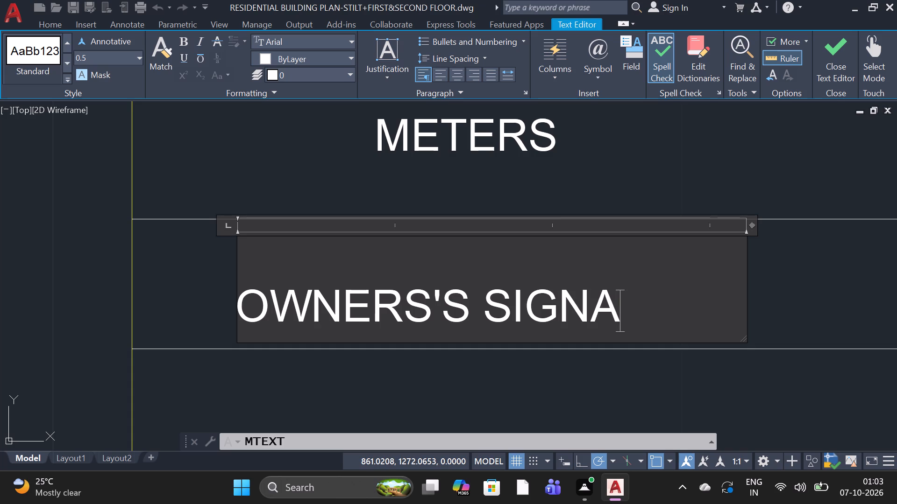
{"action": "type", "text": "TU"}
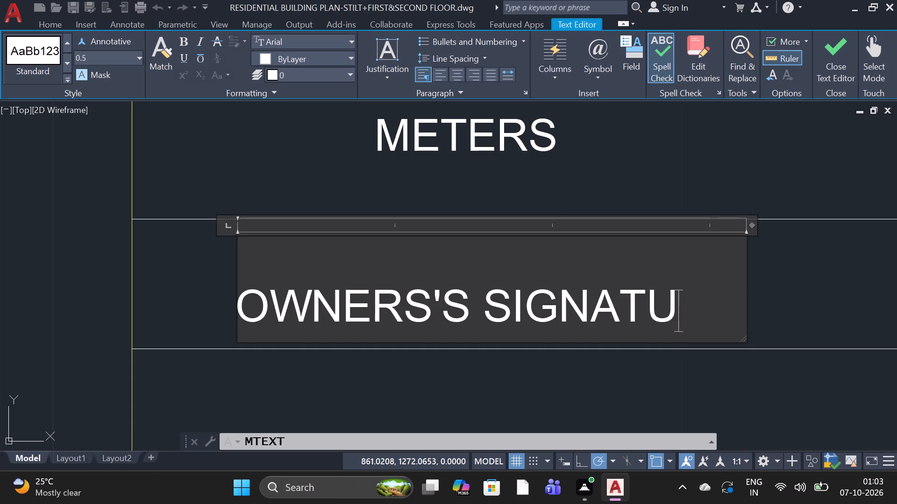
{"action": "type", "text": "RE"}
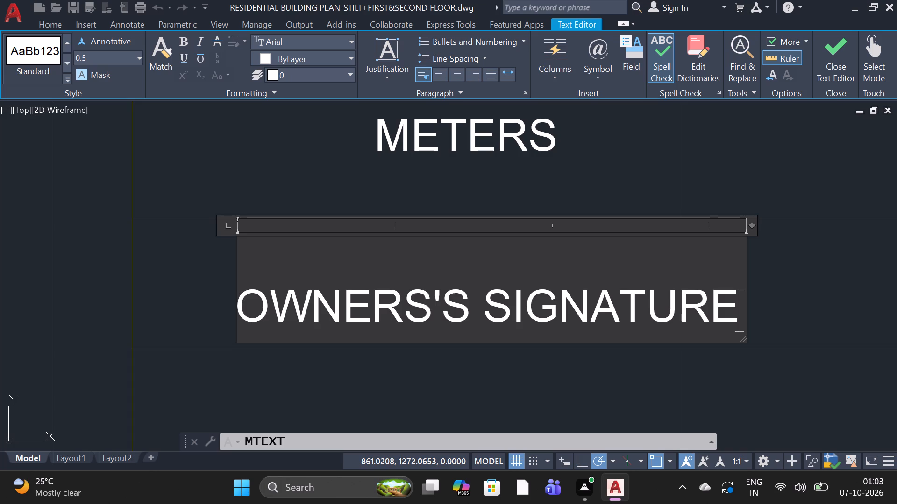
{"action": "left_click_drag", "start_coordinate": [791, 333], "coordinate": [796, 333]}
Add multiline text ARCHITECT'S SIGNATRE at height 0.5, after a blank first line, in the narrow cell below the north arrow.
{"action": "scroll", "coordinate": [784, 345], "scroll_direction": "down", "scroll_amount": 2}
{"action": "scroll", "coordinate": [750, 312], "scroll_direction": "down", "scroll_amount": 2}
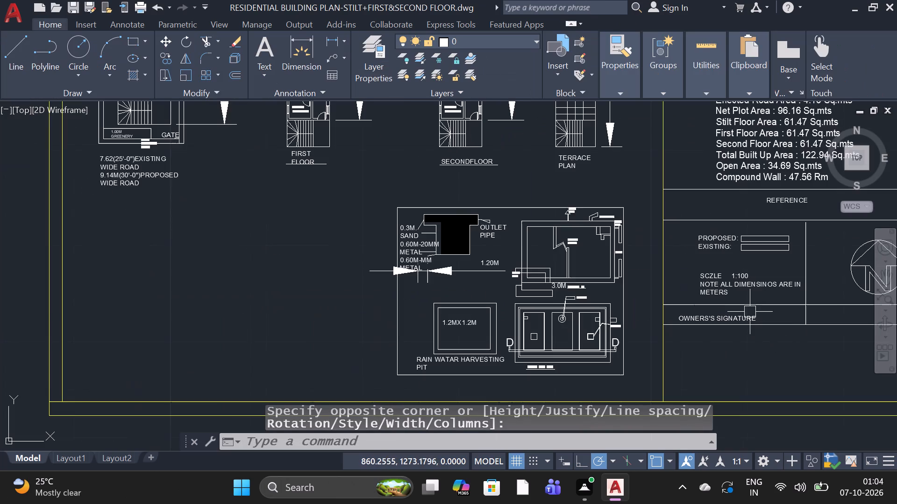
{"action": "scroll", "coordinate": [819, 326], "scroll_direction": "up", "scroll_amount": 4}
{"action": "scroll", "coordinate": [814, 299], "scroll_direction": "down", "scroll_amount": 4}
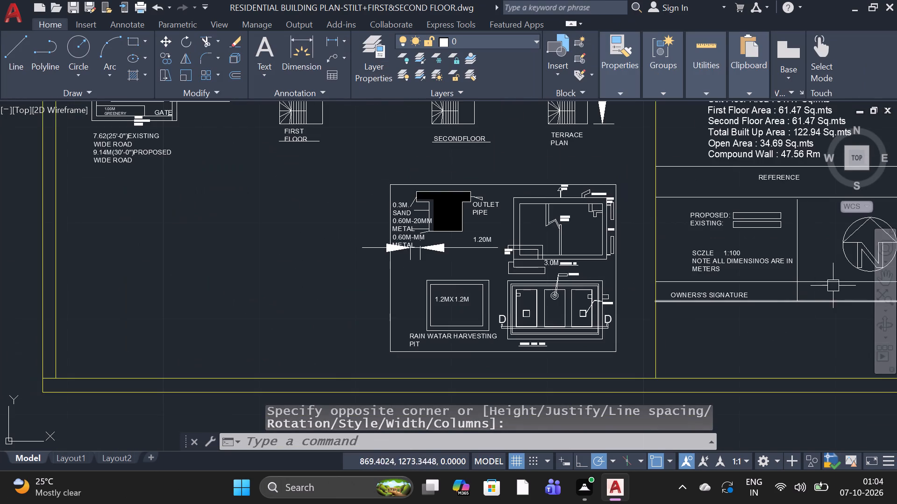
{"action": "scroll", "coordinate": [833, 285], "scroll_direction": "up", "scroll_amount": 8}
{"action": "scroll", "coordinate": [749, 271], "scroll_direction": "down", "scroll_amount": 12}
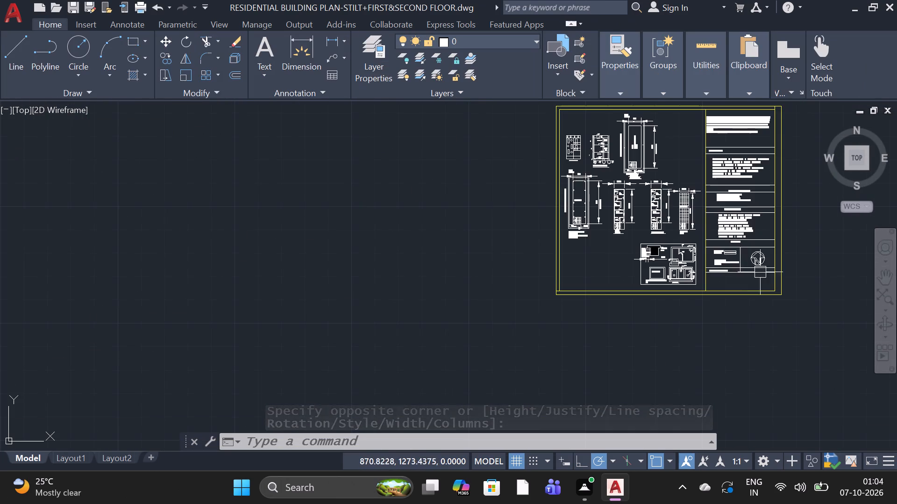
{"action": "scroll", "coordinate": [799, 266], "scroll_direction": "up", "scroll_amount": 4}
{"action": "scroll", "coordinate": [568, 343], "scroll_direction": "up", "scroll_amount": 1}
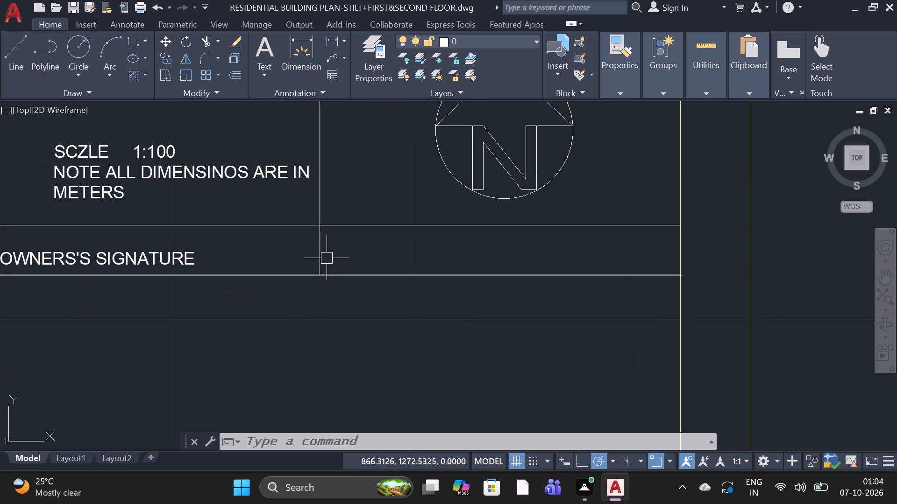
{"action": "scroll", "coordinate": [382, 231], "scroll_direction": "up", "scroll_amount": 2}
{"action": "type", "text": "T"}
{"action": "key", "text": "space"}
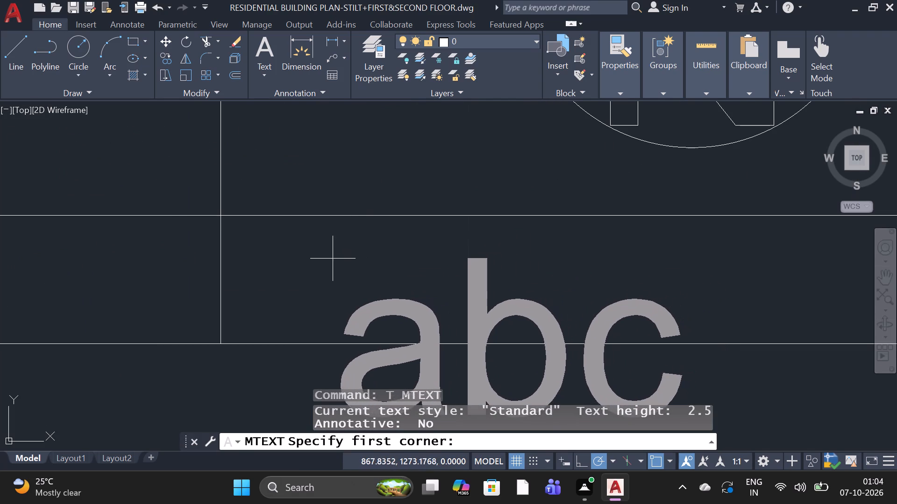
{"action": "left_click", "coordinate": [263, 242]}
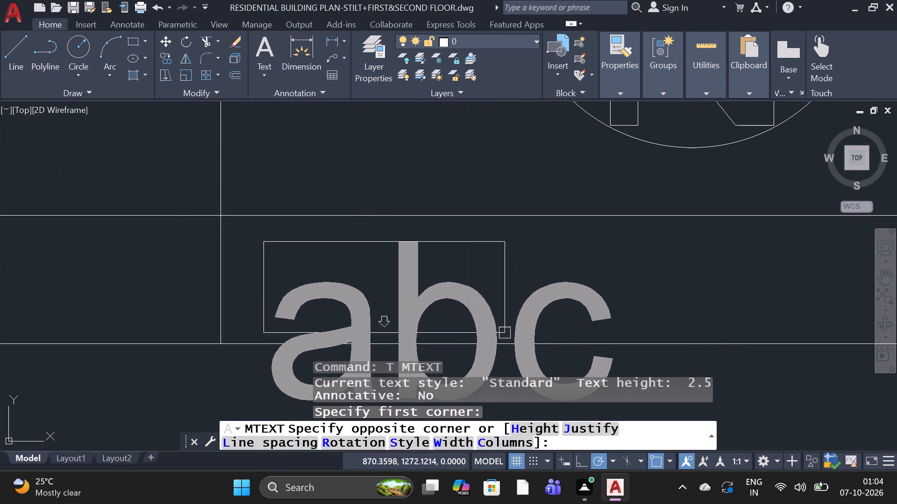
{"action": "scroll", "coordinate": [837, 297], "scroll_direction": "down", "scroll_amount": 2}
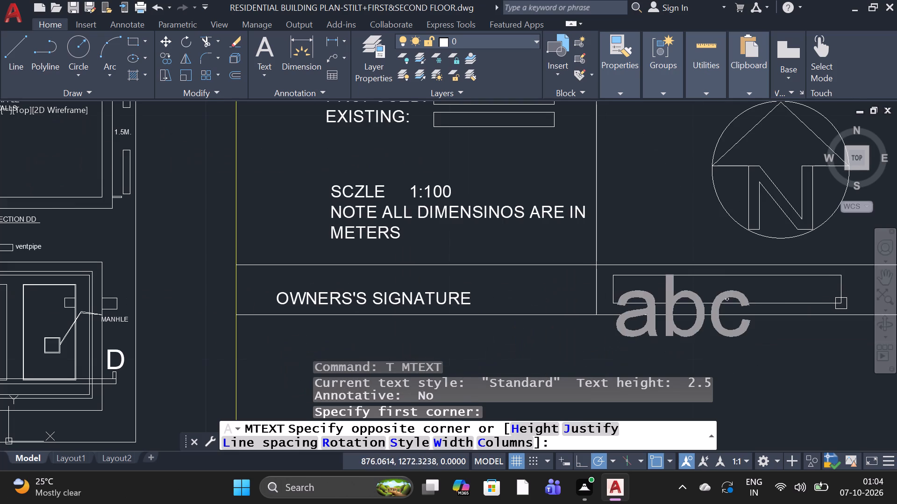
{"action": "scroll", "coordinate": [841, 303], "scroll_direction": "down", "scroll_amount": 2}
{"action": "scroll", "coordinate": [849, 301], "scroll_direction": "up", "scroll_amount": 4}
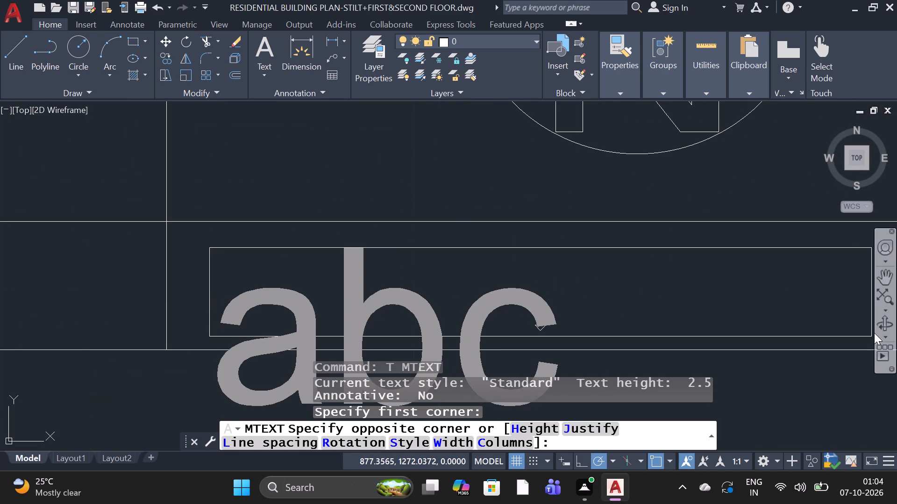
{"action": "left_click", "coordinate": [869, 336]}
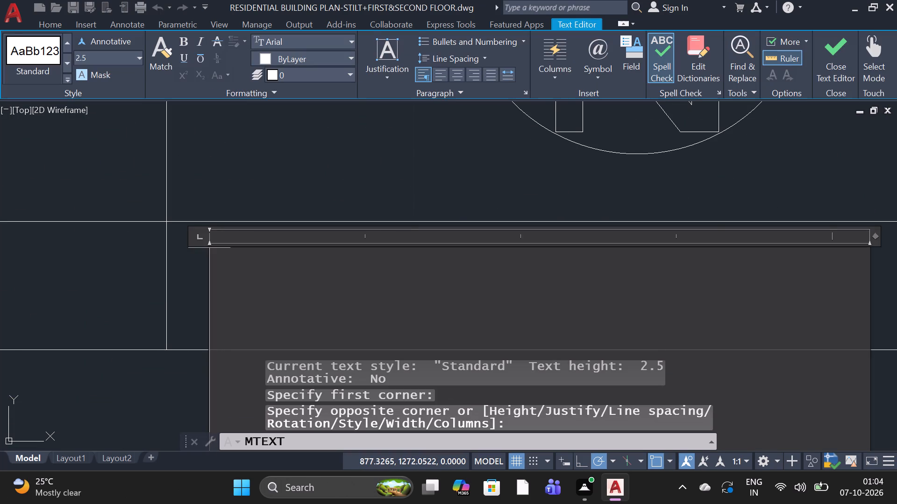
{"action": "left_click", "coordinate": [139, 56]}
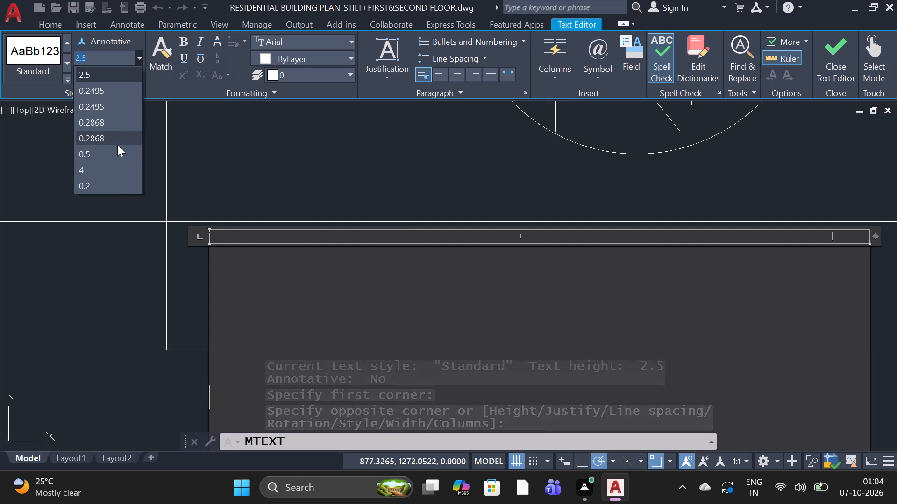
{"action": "left_click", "coordinate": [116, 152]}
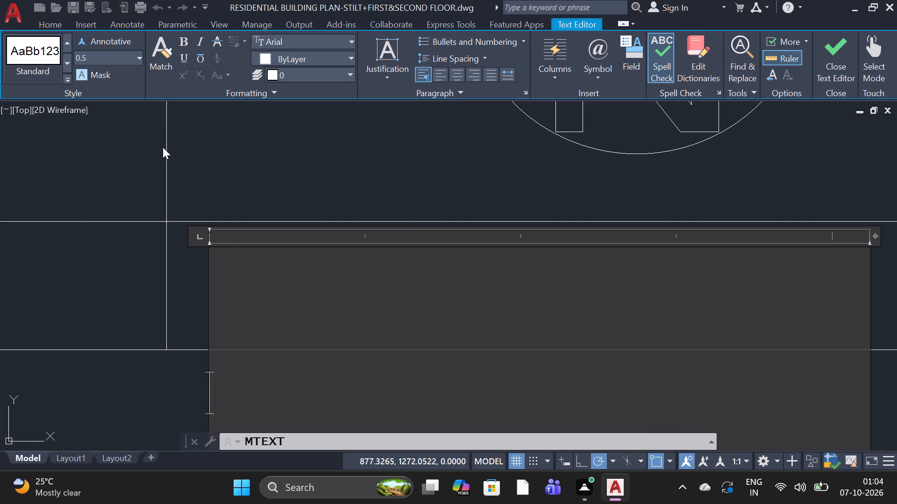
{"action": "key", "text": "Return"}
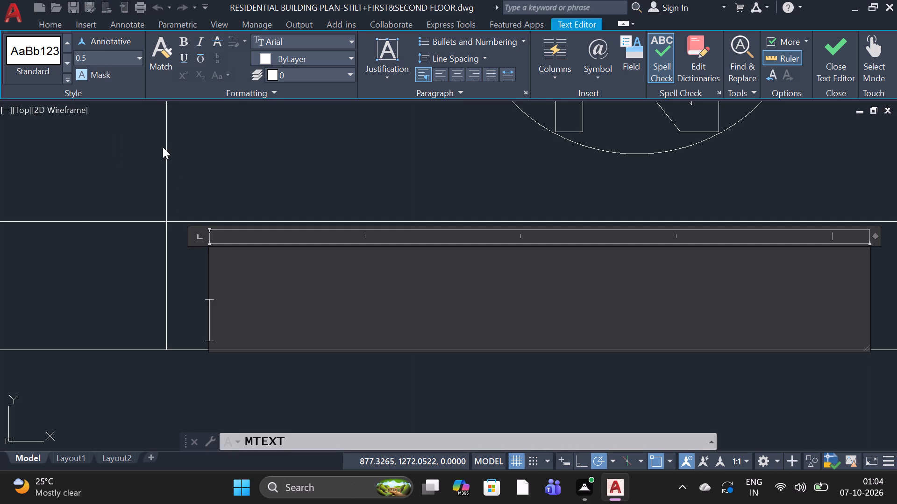
{"action": "type", "text": "AR"}
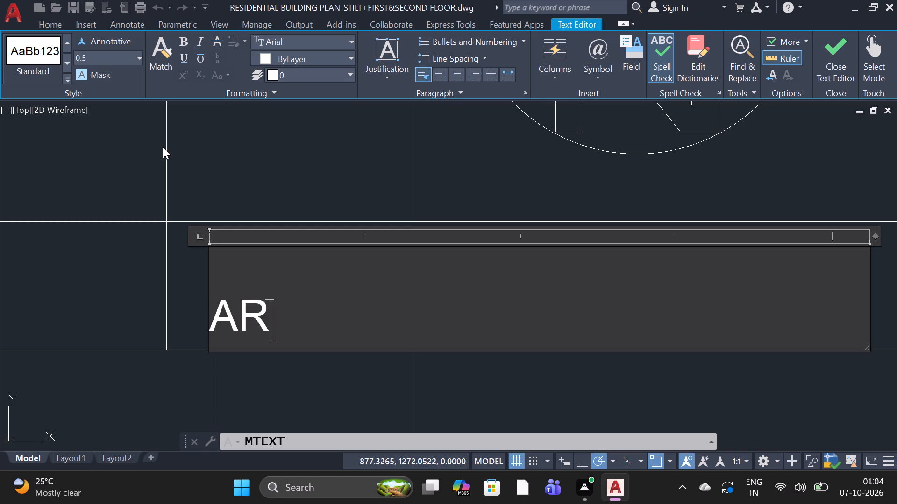
{"action": "type", "text": "CHI"}
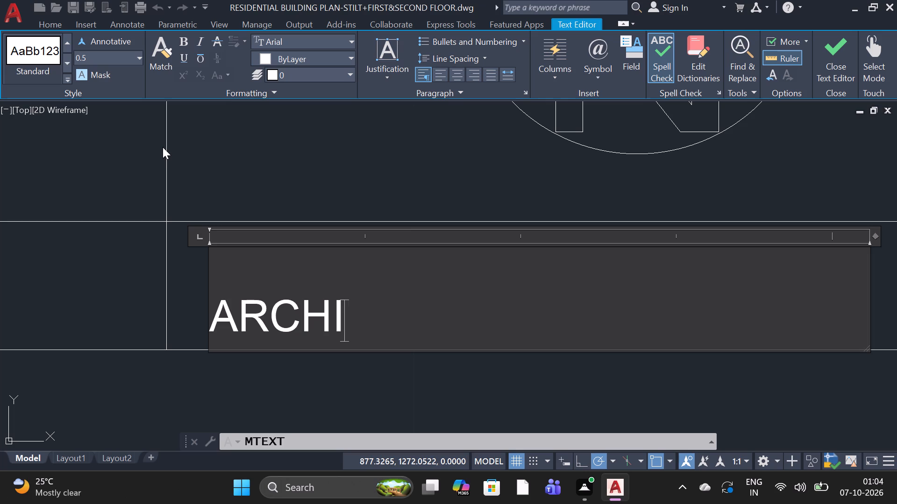
{"action": "type", "text": "TE"}
{"action": "key", "text": "c"}
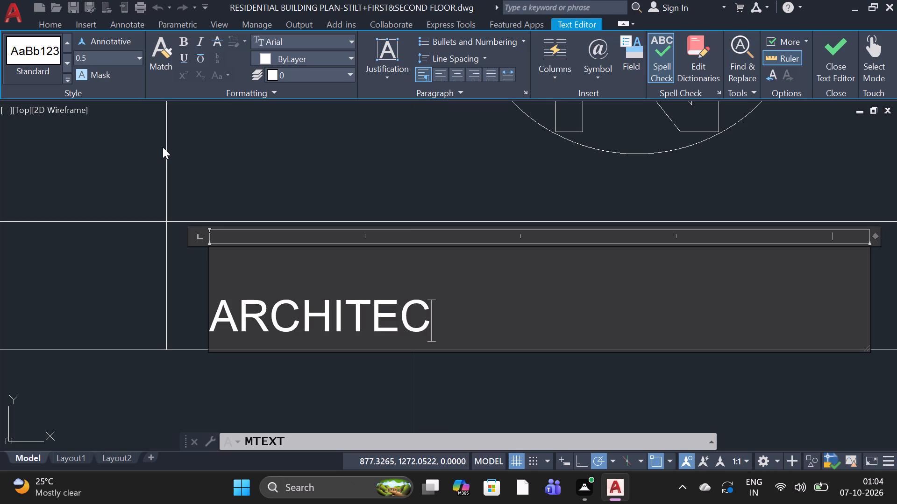
{"action": "key", "text": "t"}
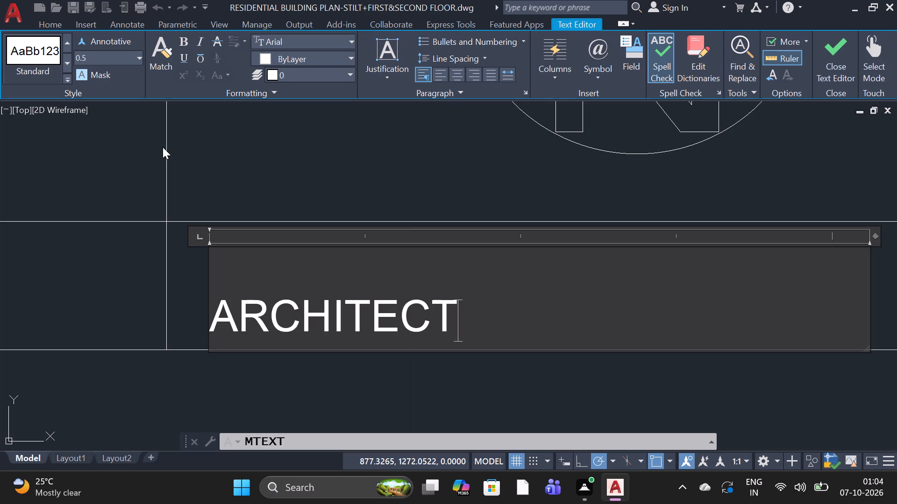
{"action": "key", "text": "apostrophe"}
{"action": "key", "text": "s"}
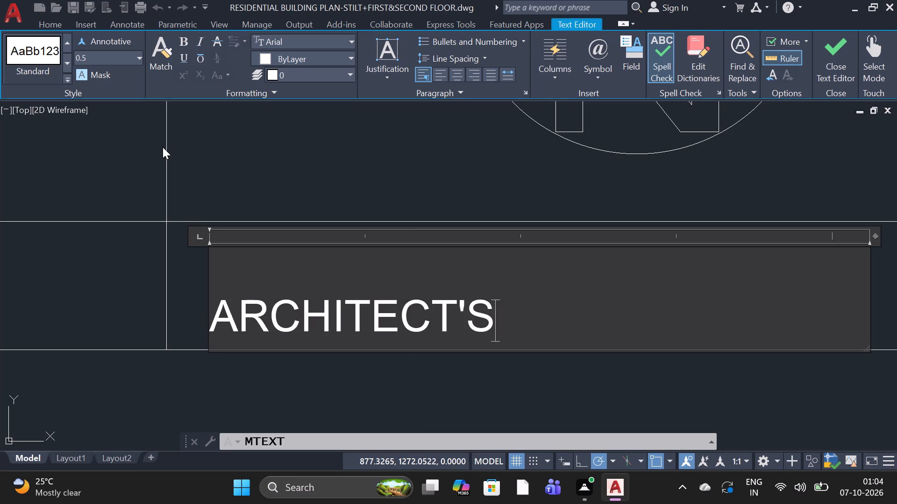
{"action": "key", "text": "space"}
{"action": "type", "text": "D"}
{"action": "key", "text": "BackSpace"}
{"action": "key", "text": "s"}
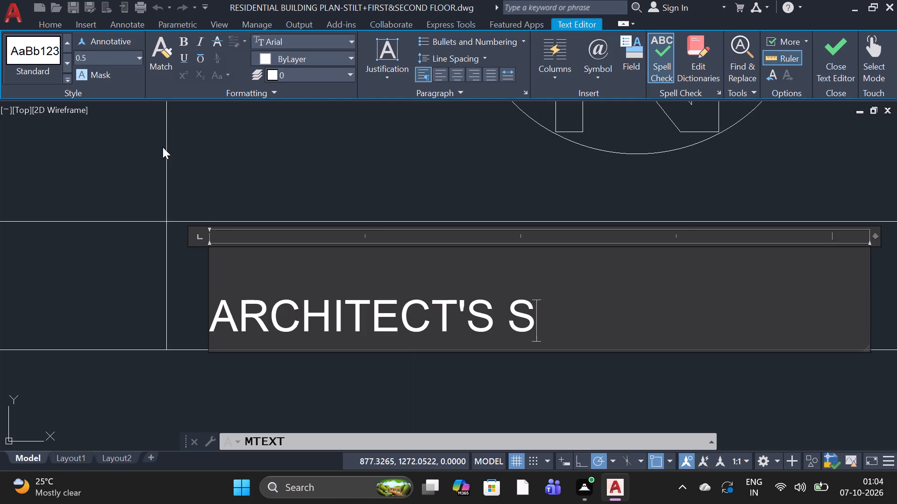
{"action": "key", "text": "g"}
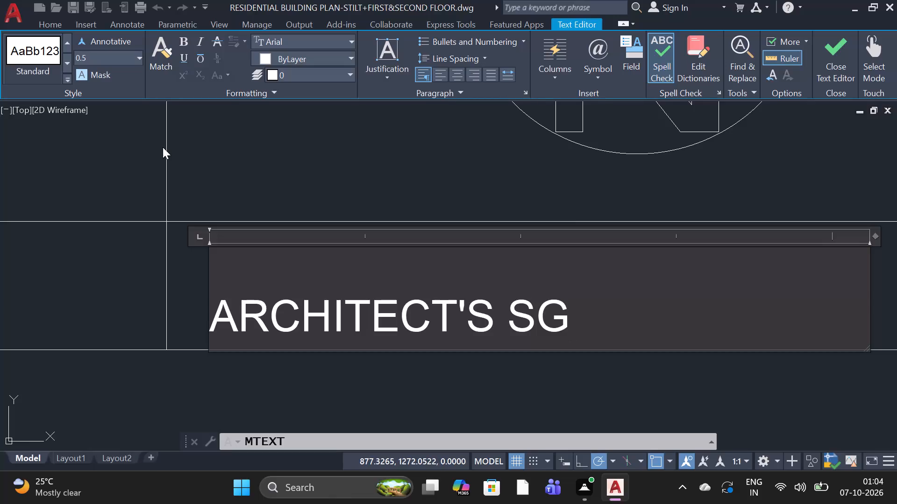
{"action": "key", "text": "BackSpace"}
{"action": "type", "text": "IG"}
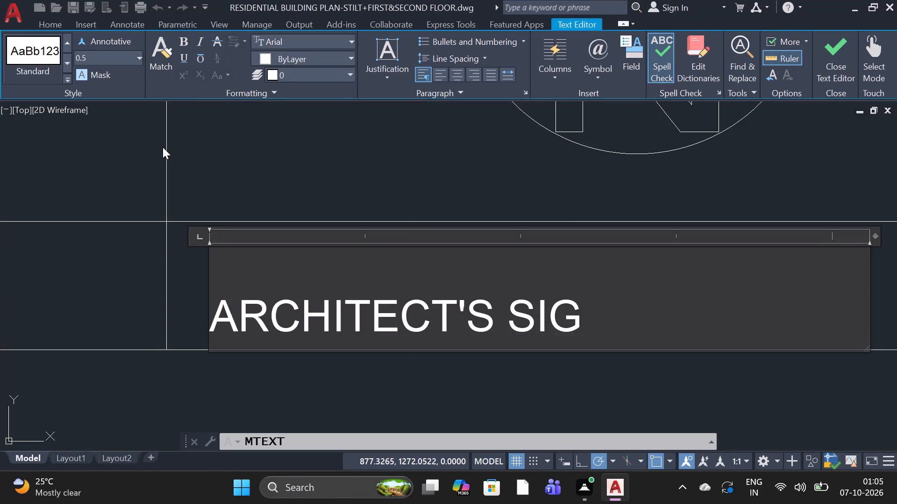
{"action": "type", "text": "NA"}
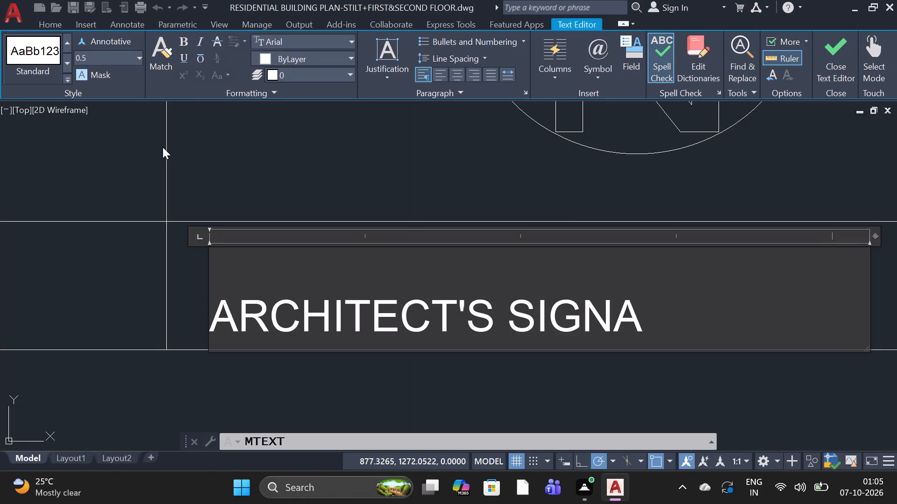
{"action": "key", "text": "t"}
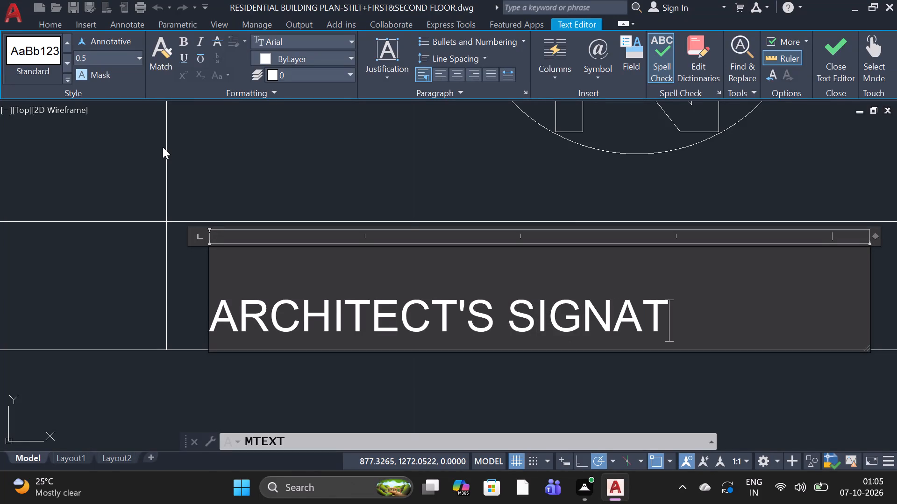
{"action": "type", "text": "RE"}
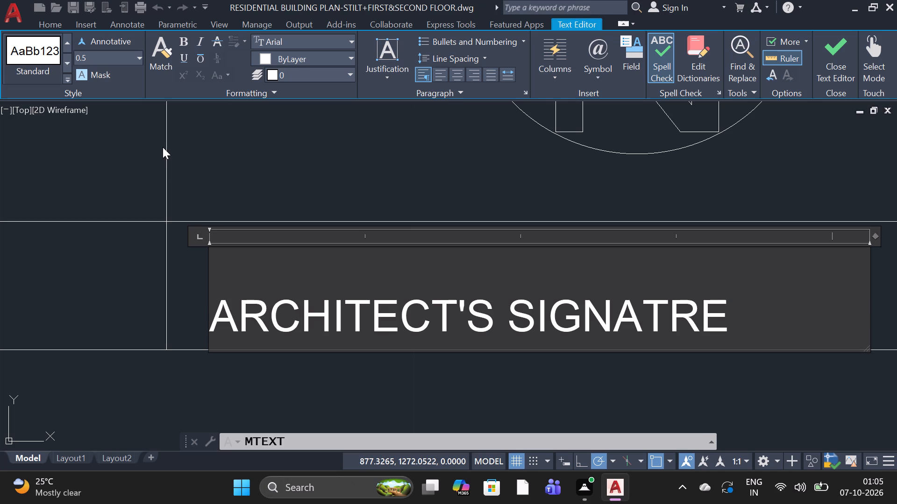
{"action": "left_click", "coordinate": [173, 261]}
Draw a line from the signature divider's lower end, about 2 units back along the row line, and about 9.5 units down to the outer border.
{"action": "scroll", "coordinate": [237, 278], "scroll_direction": "down", "scroll_amount": 1}
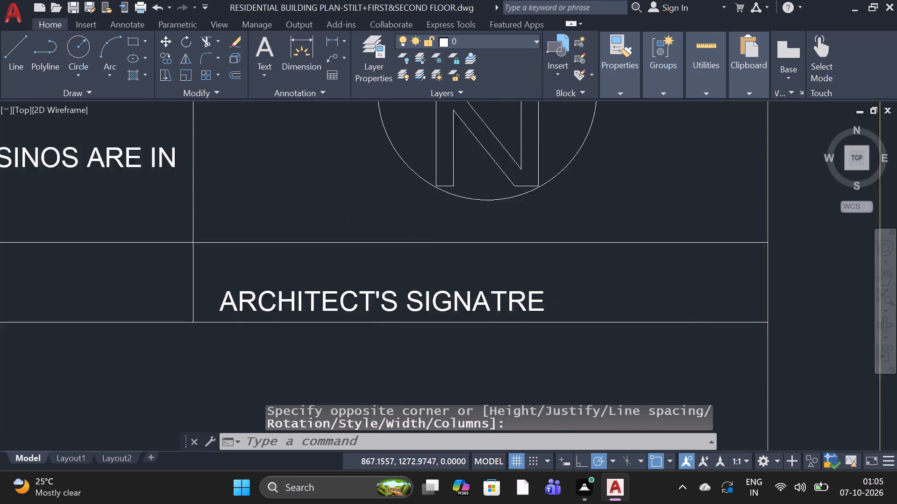
{"action": "scroll", "coordinate": [238, 272], "scroll_direction": "down", "scroll_amount": 3}
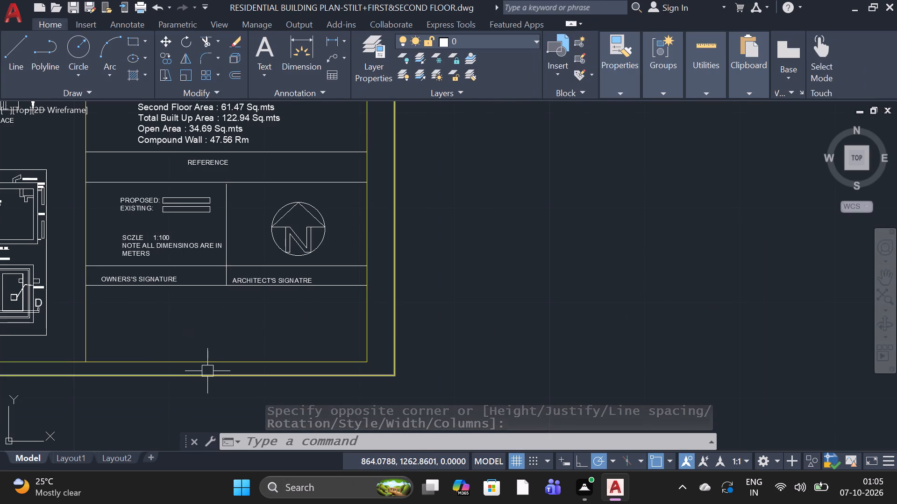
{"action": "left_click", "coordinate": [19, 62]}
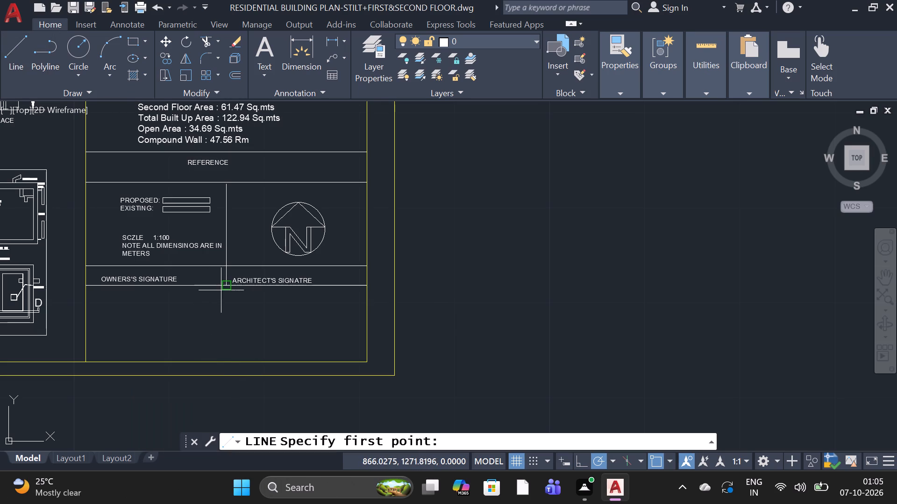
{"action": "left_click", "coordinate": [224, 287]}
{"action": "left_click", "coordinate": [208, 288]}
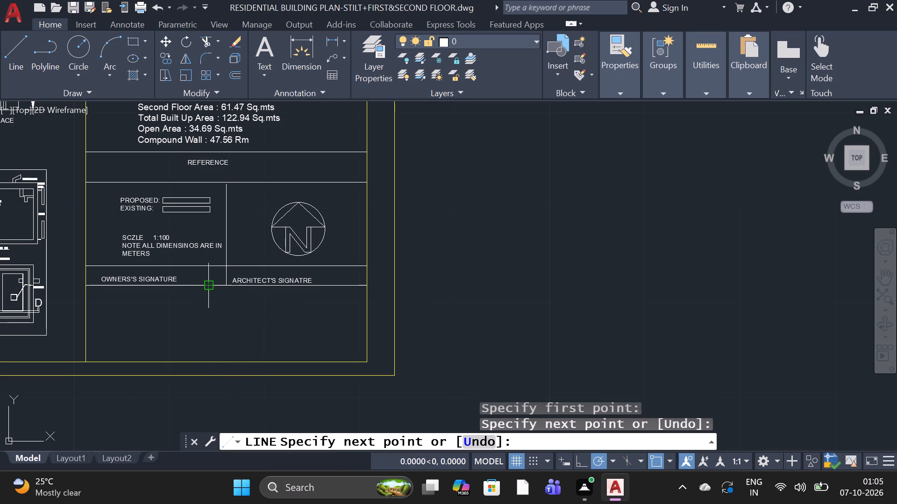
{"action": "left_click", "coordinate": [206, 377]}
{"action": "key", "text": "space"}
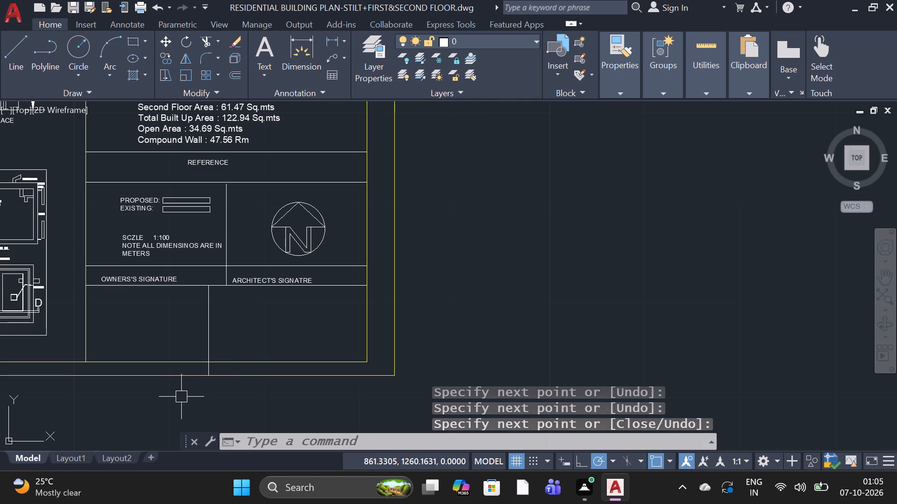
Add multiline text TERRACE PLAN at height 0.5, after a blank first line, in the bottom-row cell below the owner's signature cell.
{"action": "type", "text": "T"}
{"action": "key", "text": "space"}
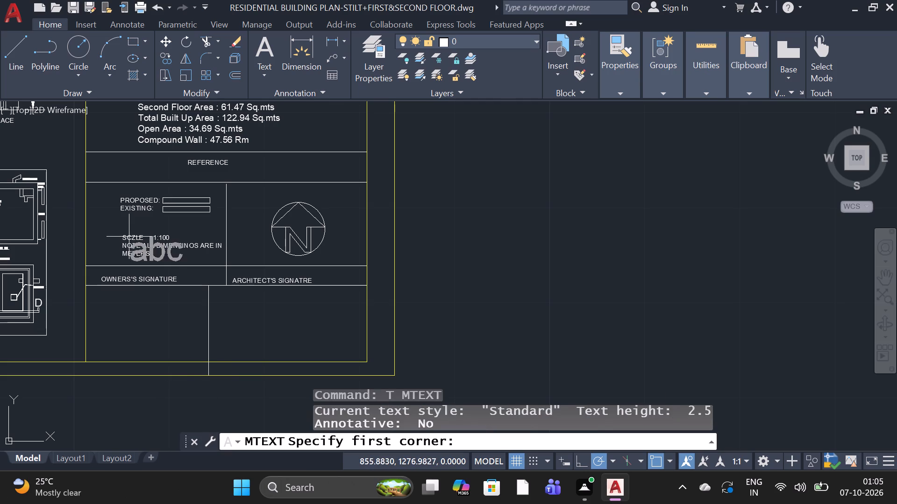
{"action": "scroll", "coordinate": [124, 300], "scroll_direction": "up", "scroll_amount": 2}
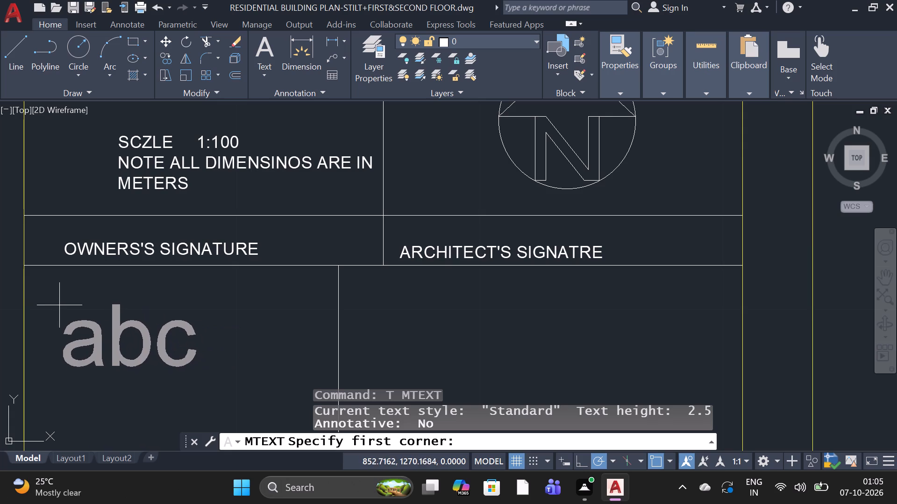
{"action": "left_click", "coordinate": [37, 287]}
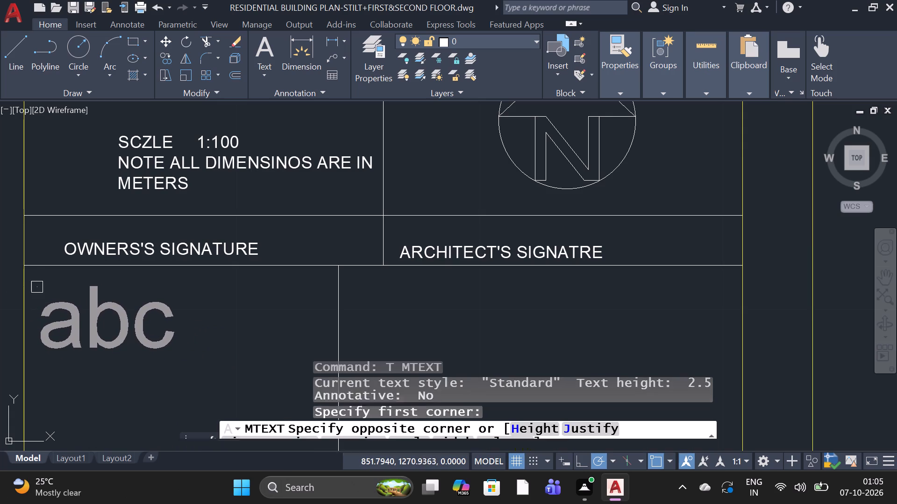
{"action": "left_click", "coordinate": [292, 357]}
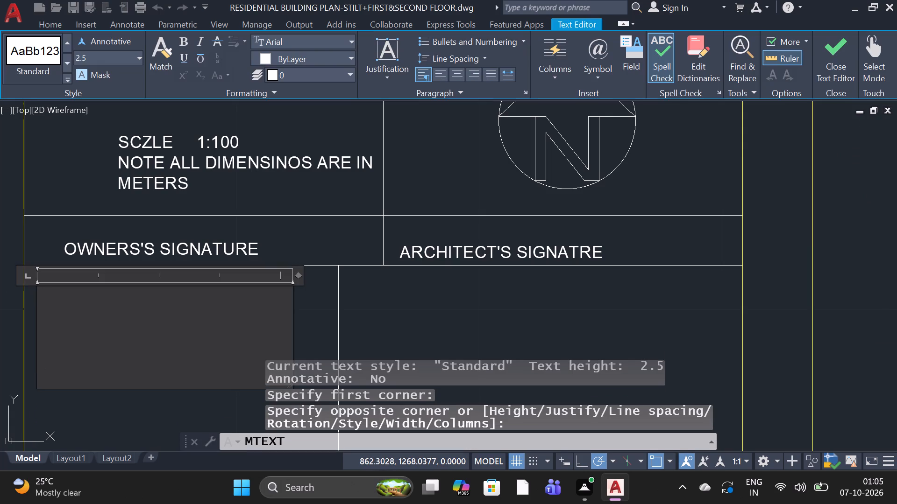
{"action": "left_click", "coordinate": [140, 59]}
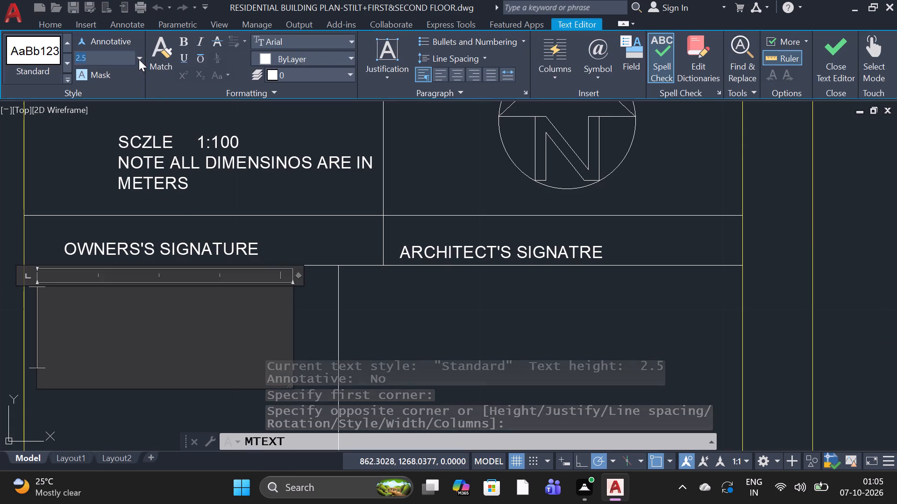
{"action": "left_click", "coordinate": [103, 151]}
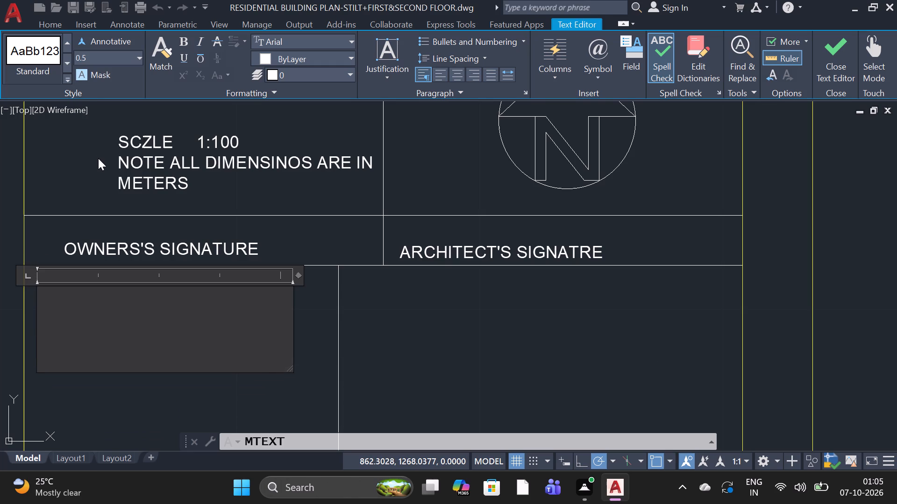
{"action": "key", "text": "Return"}
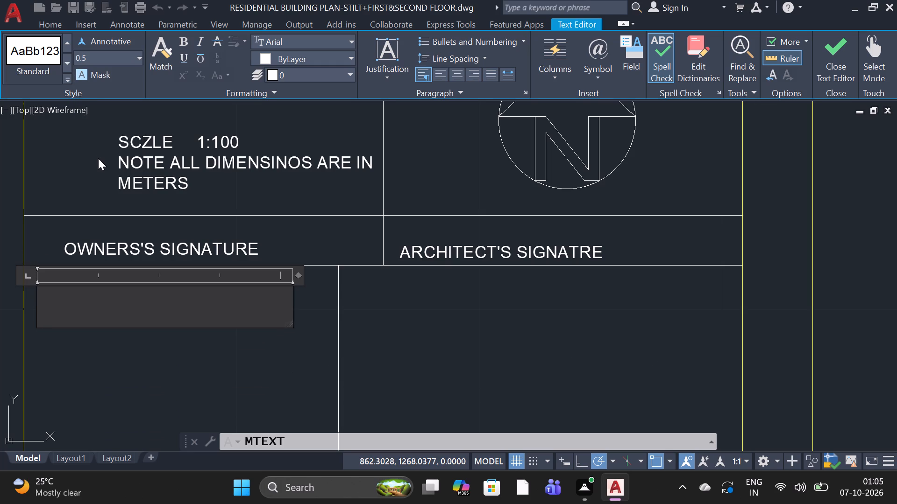
{"action": "key", "text": "t"}
{"action": "type", "text": "ERA"}
{"action": "key", "text": "a"}
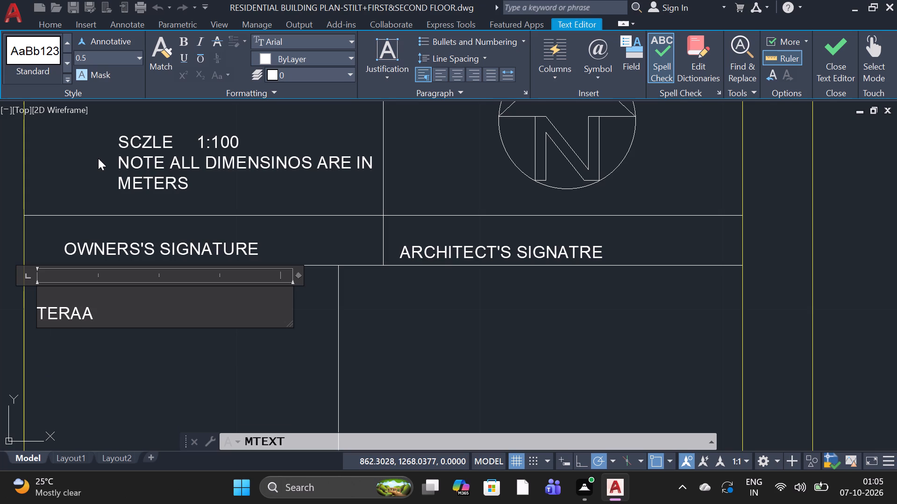
{"action": "key", "text": "BackSpace"}
{"action": "key", "text": "r"}
{"action": "key", "text": "BackSpace"}
{"action": "key", "text": "BackSpace"}
{"action": "type", "text": "RA"}
{"action": "type", "text": "CE"}
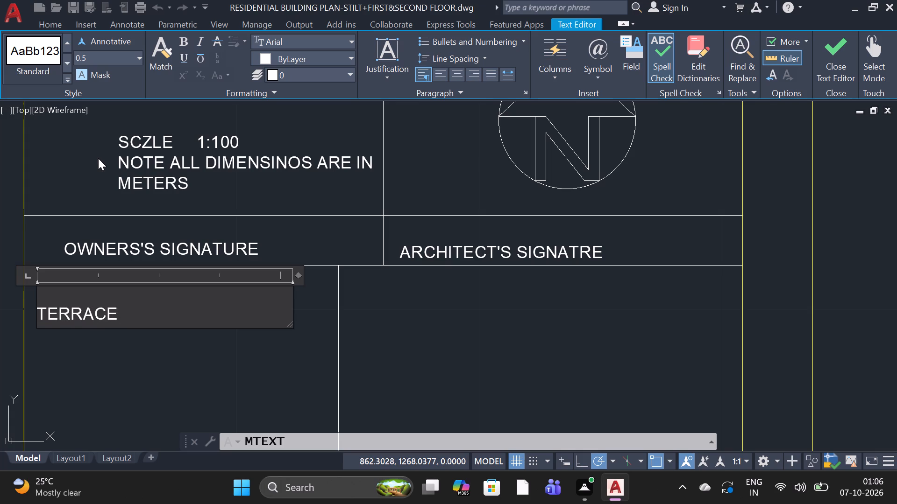
{"action": "key", "text": "space"}
{"action": "type", "text": "PLAN"}
{"action": "left_click", "coordinate": [101, 366]}
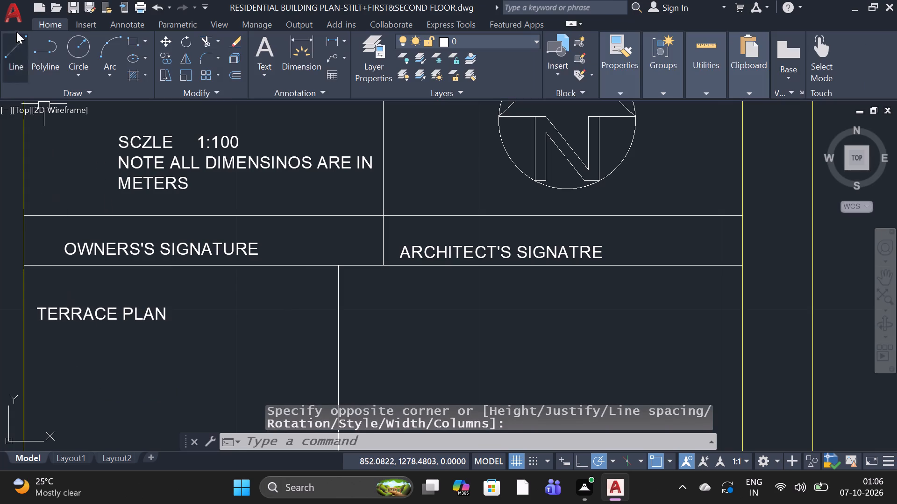
Draw a horizontal line about 5.5 units long directly beneath the TERRACE PLAN text as its underline.
{"action": "left_click", "coordinate": [15, 43]}
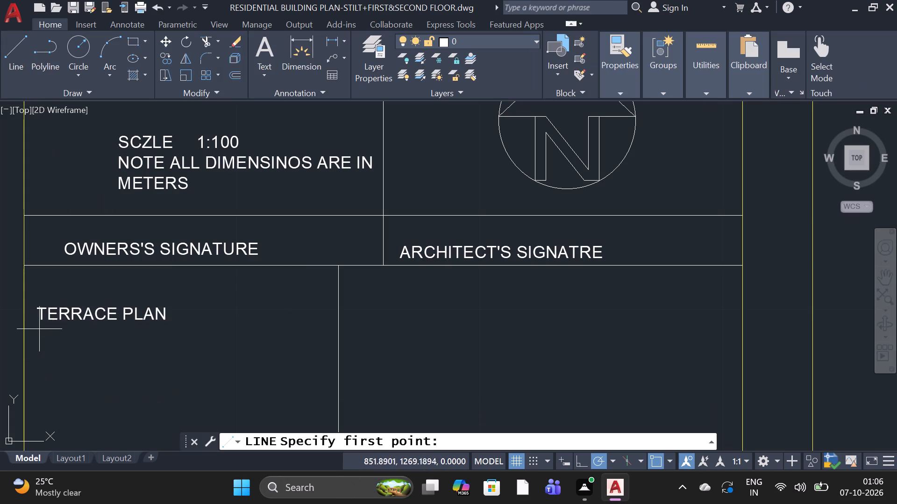
{"action": "left_click", "coordinate": [36, 325]}
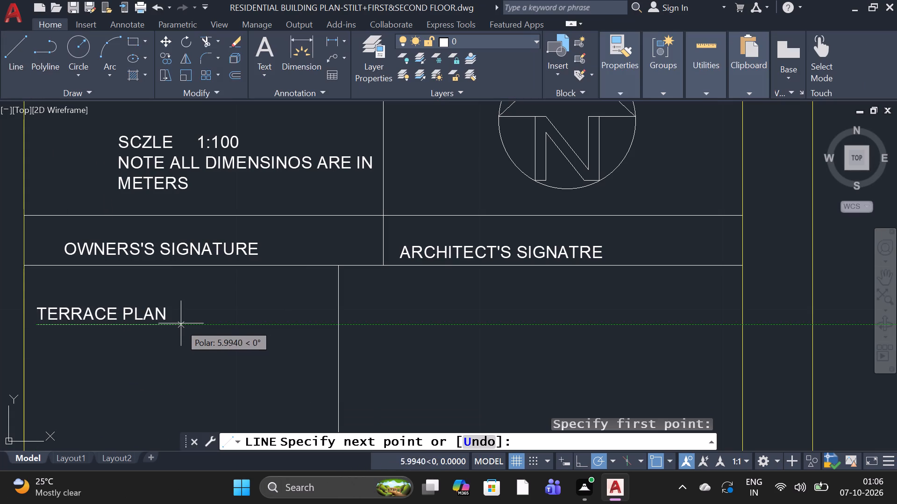
{"action": "left_click", "coordinate": [170, 325]}
{"action": "key", "text": "space"}
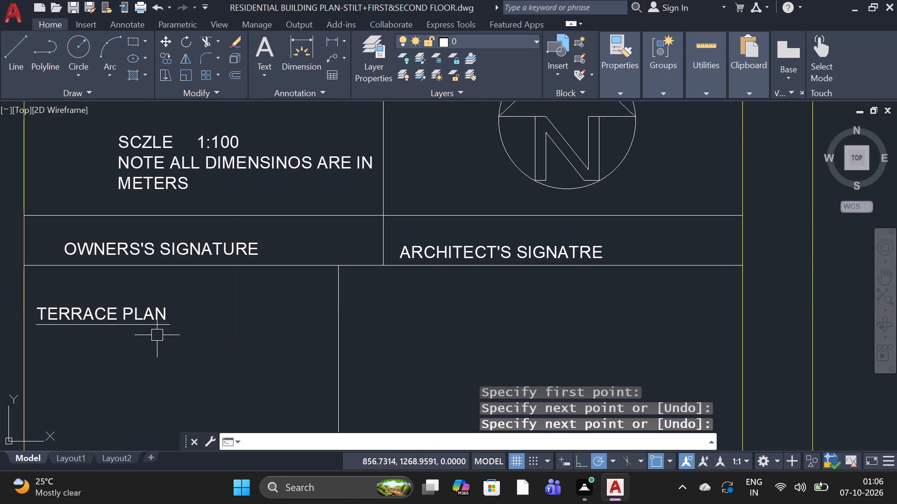
Examine the whole sheet, including the plans, the border and the title block text.
{"action": "scroll", "coordinate": [157, 335], "scroll_direction": "down", "scroll_amount": 4}
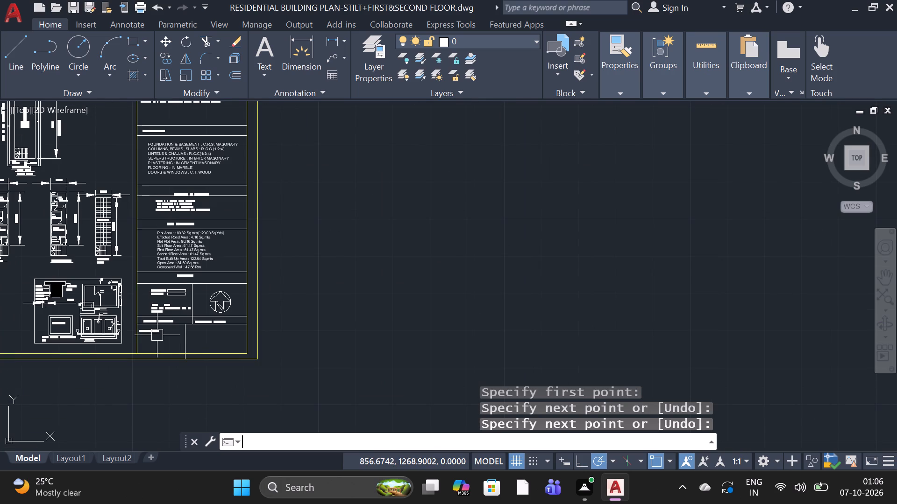
{"action": "scroll", "coordinate": [214, 360], "scroll_direction": "down", "scroll_amount": 1}
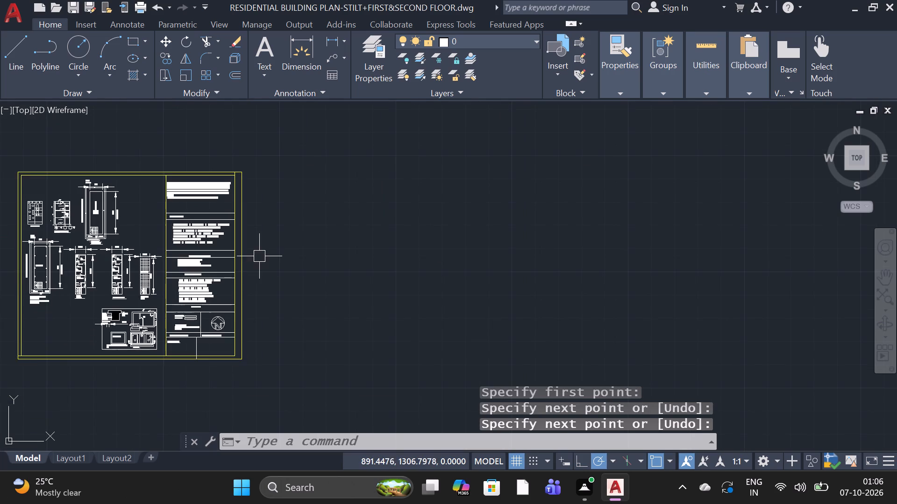
{"action": "scroll", "coordinate": [259, 257], "scroll_direction": "up", "scroll_amount": 1}
{"action": "scroll", "coordinate": [179, 219], "scroll_direction": "down", "scroll_amount": 2}
{"action": "scroll", "coordinate": [91, 188], "scroll_direction": "up", "scroll_amount": 2}
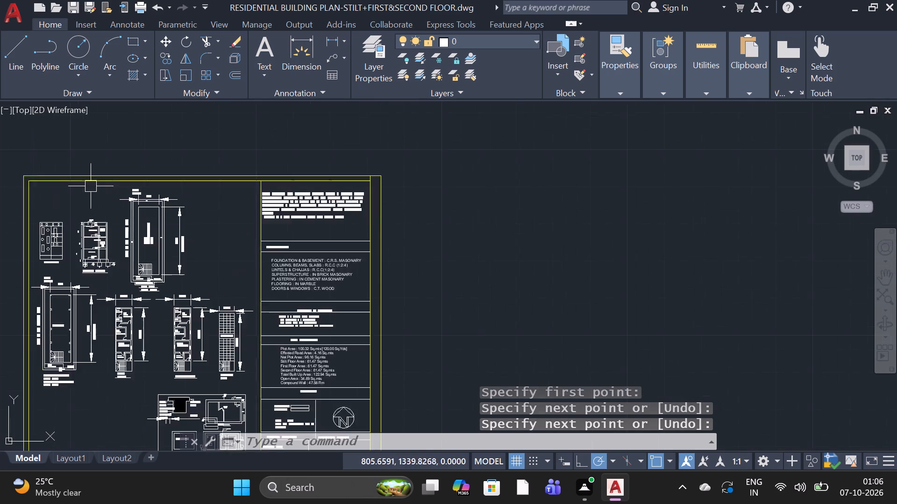
{"action": "scroll", "coordinate": [91, 186], "scroll_direction": "up", "scroll_amount": 1}
{"action": "scroll", "coordinate": [127, 277], "scroll_direction": "down", "scroll_amount": 2}
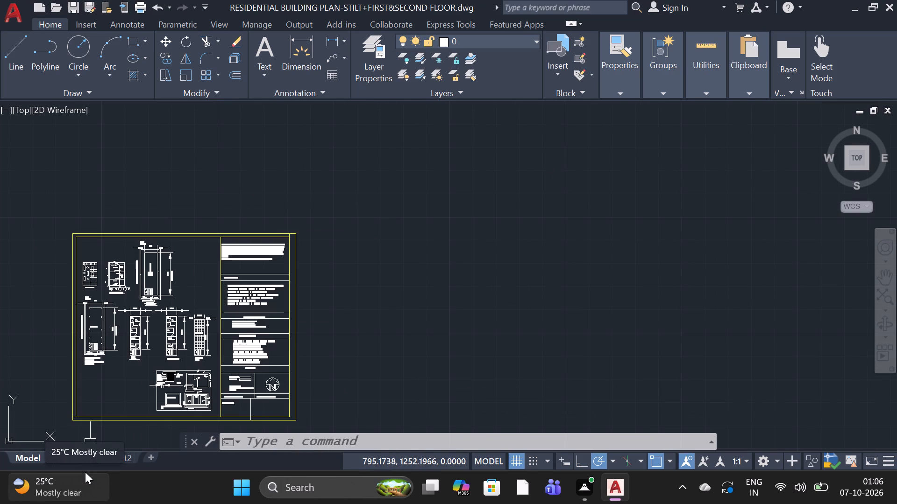
{"action": "scroll", "coordinate": [165, 251], "scroll_direction": "down", "scroll_amount": 3}
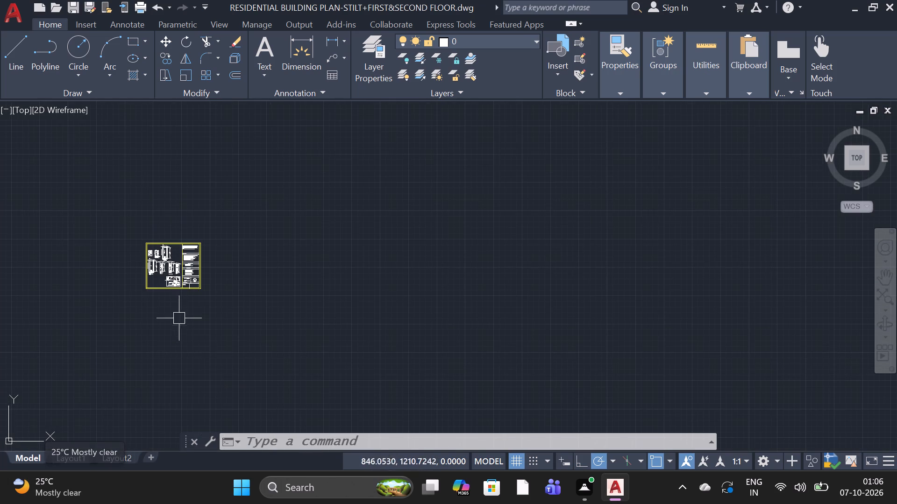
{"action": "scroll", "coordinate": [121, 279], "scroll_direction": "up", "scroll_amount": 4}
{"action": "scroll", "coordinate": [221, 302], "scroll_direction": "down", "scroll_amount": 1}
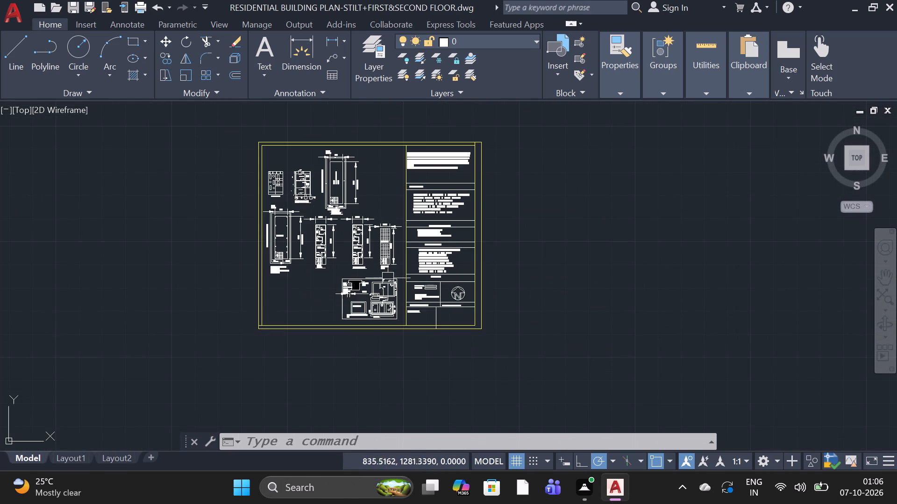
{"action": "scroll", "coordinate": [463, 139], "scroll_direction": "up", "scroll_amount": 2}
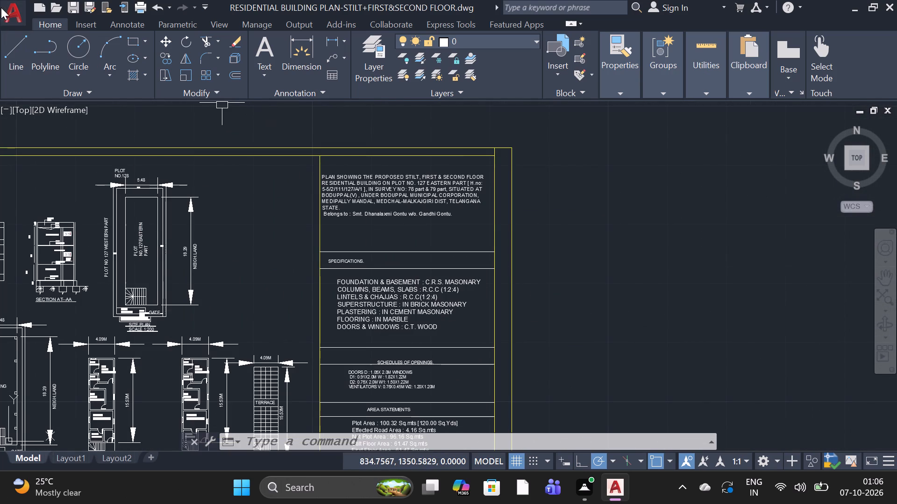
Save the drawing as RESIDENTIAL BUILDING PLAN-STILT+FIRST&SECOND FLOOR in AutoCAD 2018 format in Documents, replacing the existing file.
{"action": "left_click", "coordinate": [20, 17]}
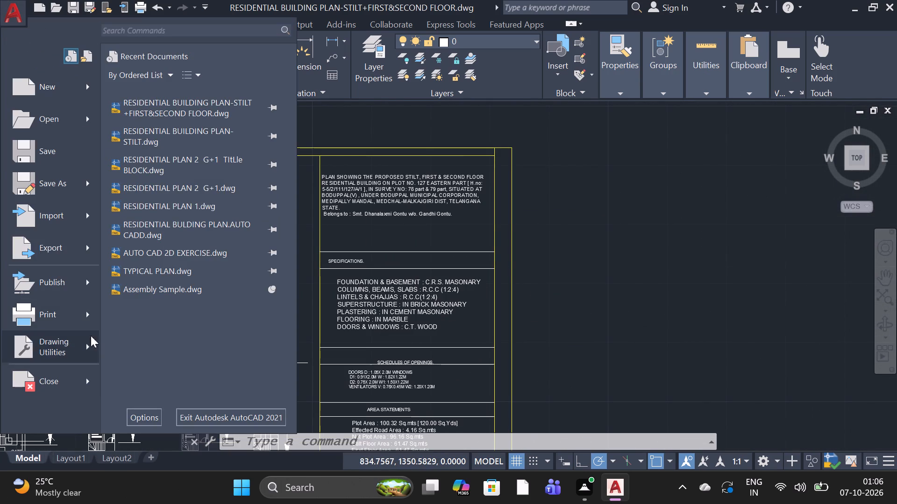
{"action": "left_click", "coordinate": [59, 187]}
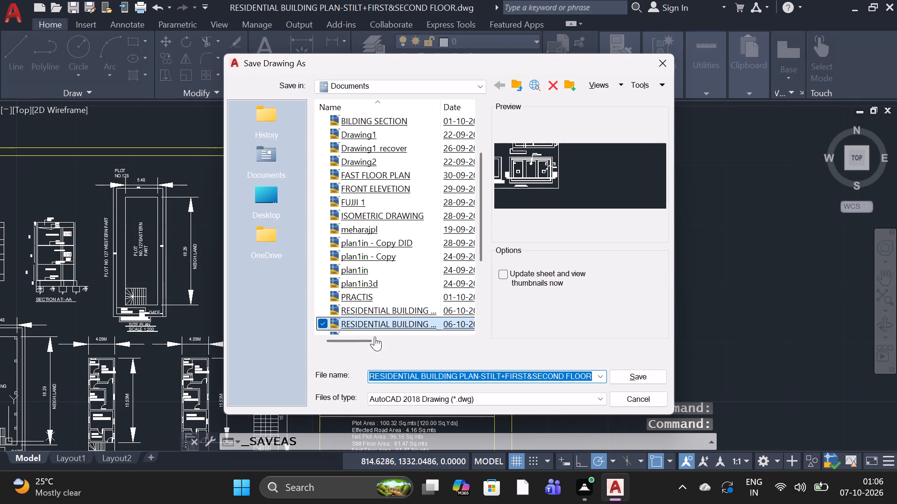
{"action": "left_click", "coordinate": [650, 378]}
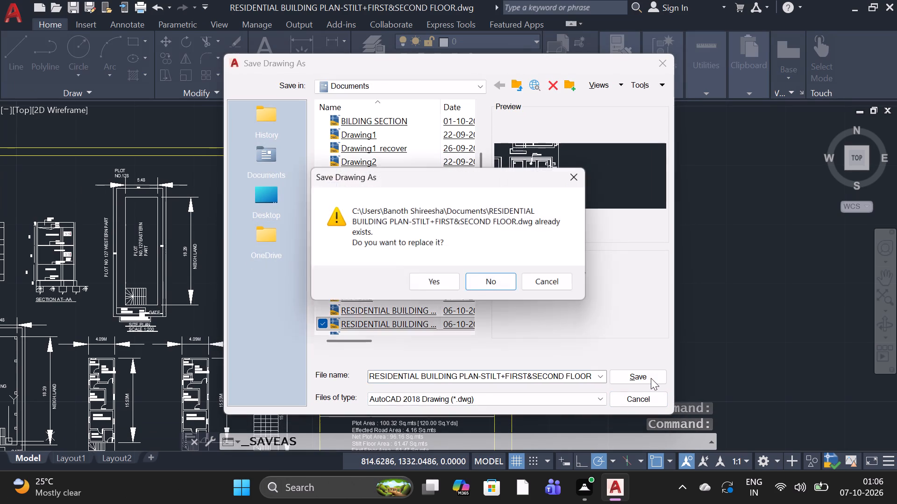
{"action": "left_click", "coordinate": [442, 286]}
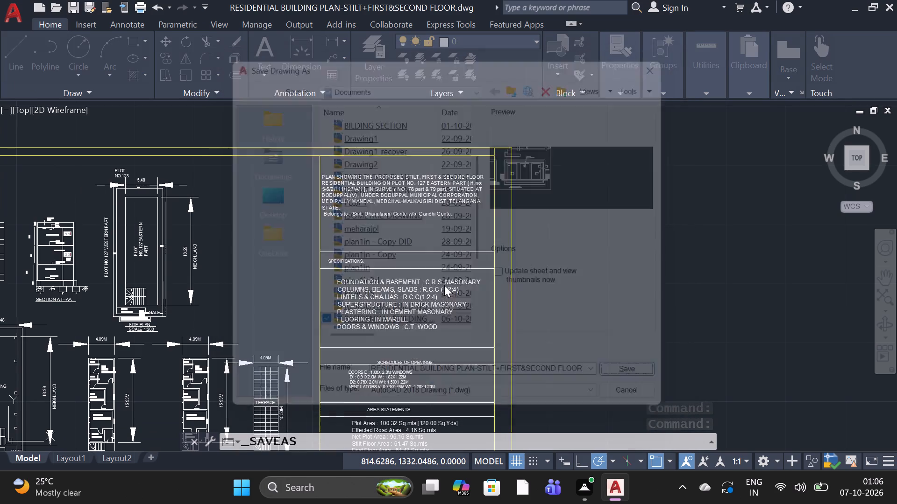
Turn off command log recording with LOGFILEOFF.
{"action": "scroll", "coordinate": [477, 278], "scroll_direction": "down", "scroll_amount": 3}
{"action": "scroll", "coordinate": [434, 354], "scroll_direction": "up", "scroll_amount": 1}
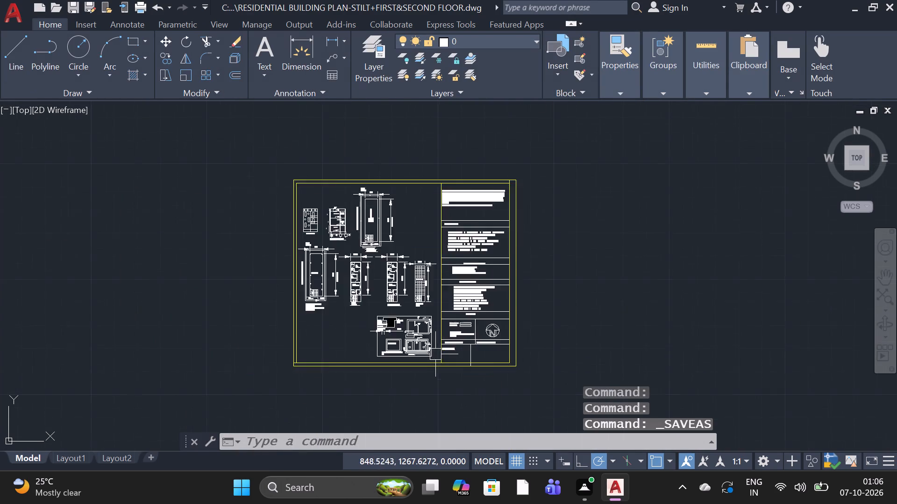
{"action": "scroll", "coordinate": [435, 354], "scroll_direction": "up", "scroll_amount": 1}
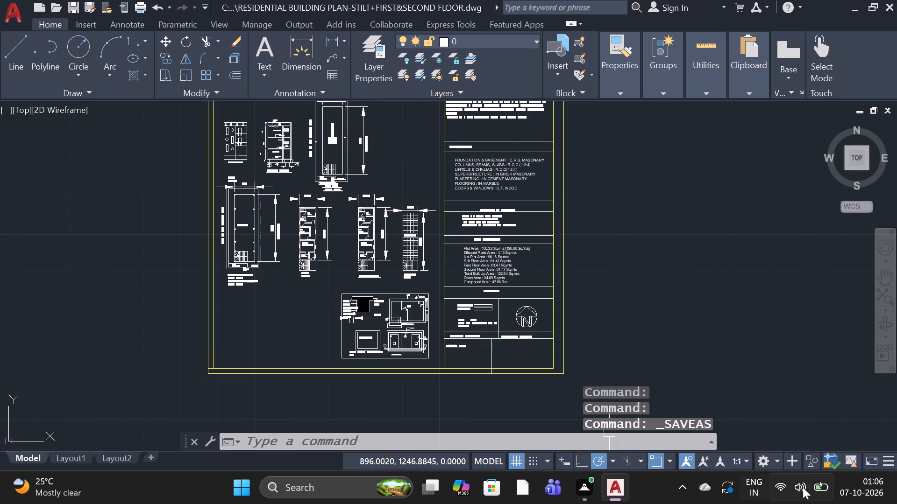
{"action": "left_click", "coordinate": [436, 443]}
{"action": "type", "text": "LOG"}
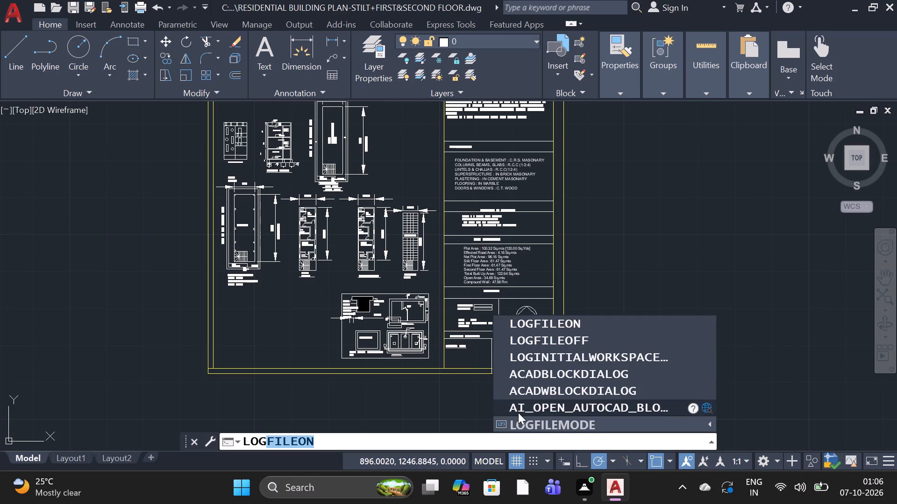
{"action": "left_click", "coordinate": [555, 341]}
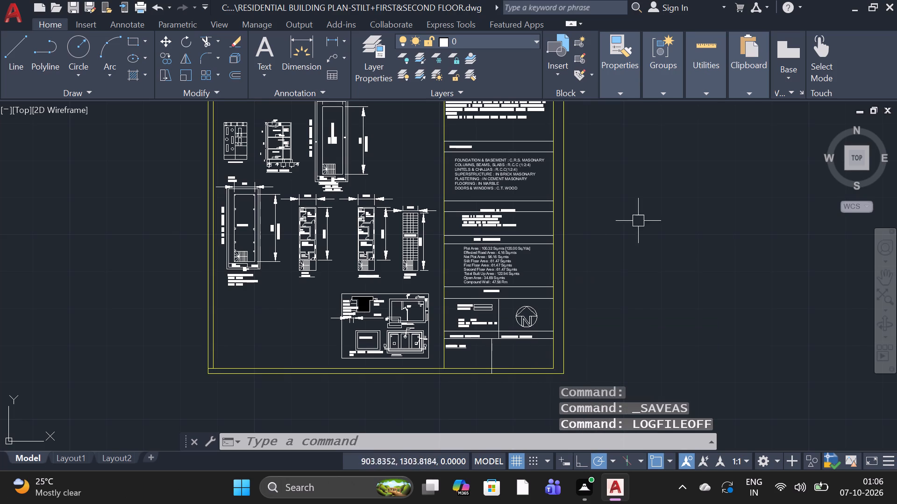
Quit AutoCAD and save the changes to the residential building plan drawing.
{"action": "left_click", "coordinate": [891, 13]}
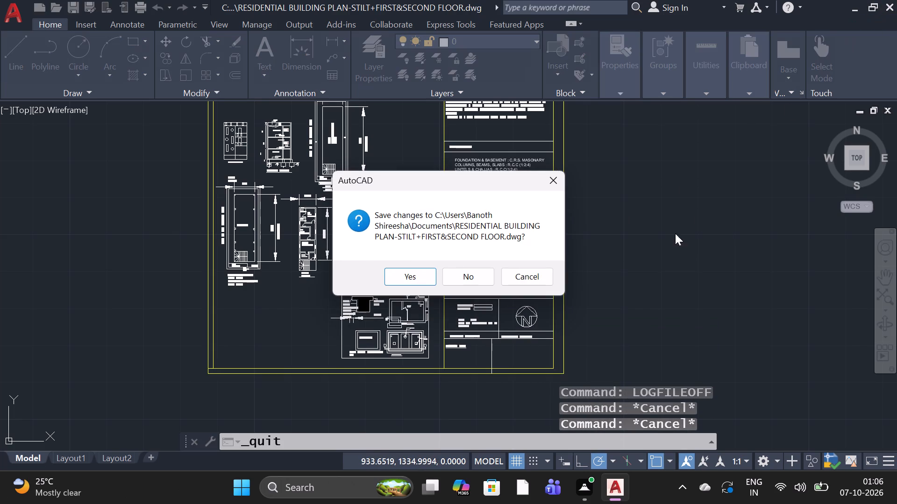
{"action": "left_click", "coordinate": [413, 278]}
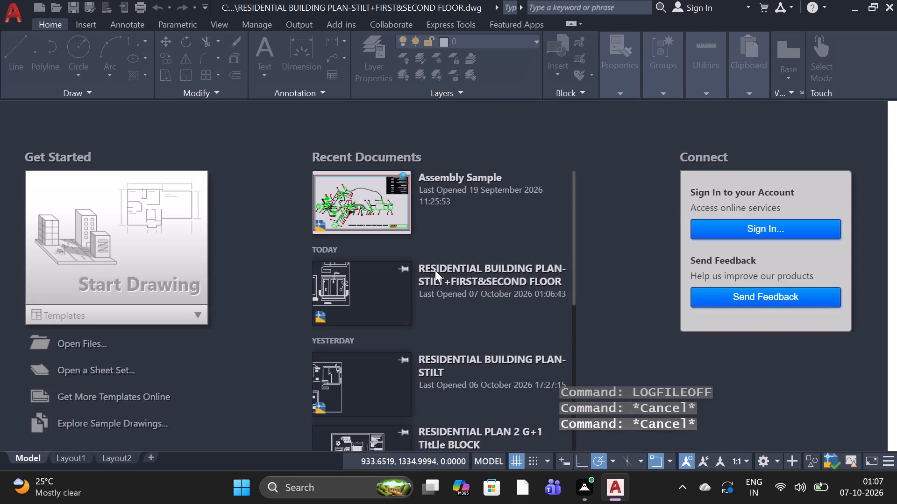